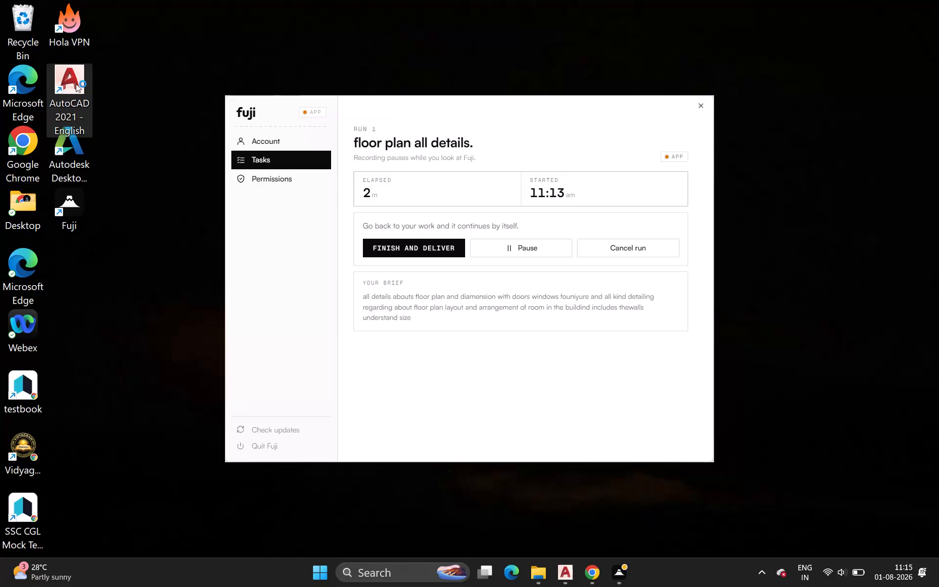
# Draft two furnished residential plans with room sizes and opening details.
# Launch AutoCAD 2021 - English from the desktop.
pyautogui.doubleClick(76, 84)
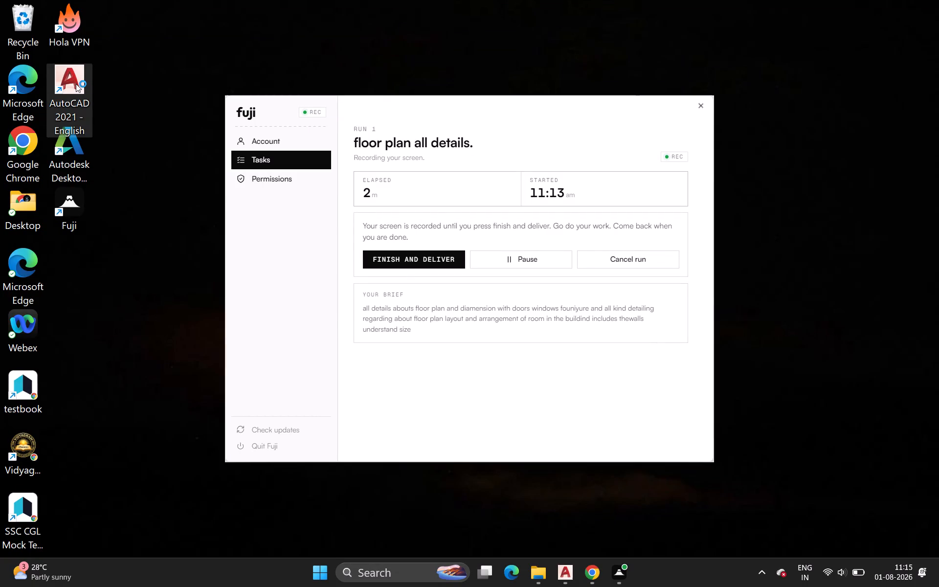
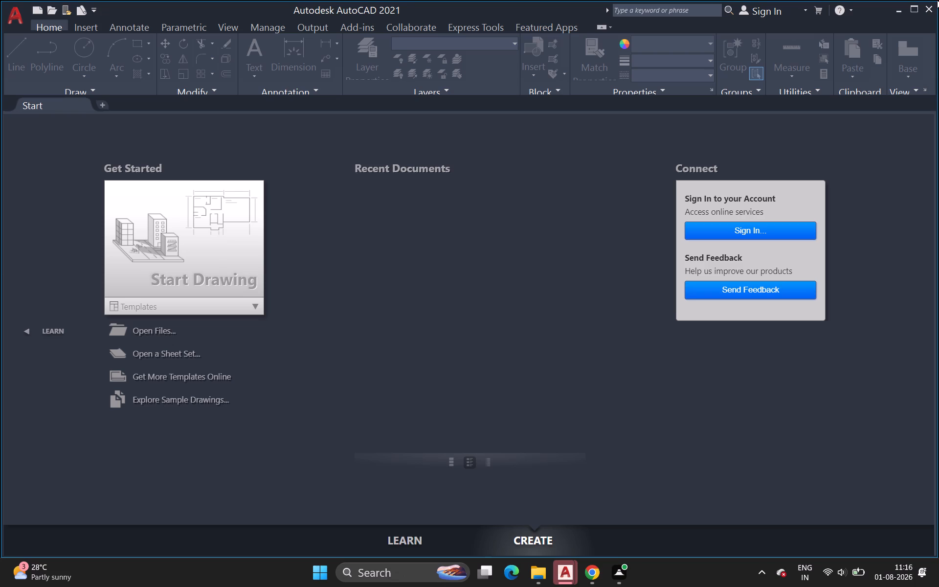
# Start a new blank drawing.
pyautogui.click(177, 235)
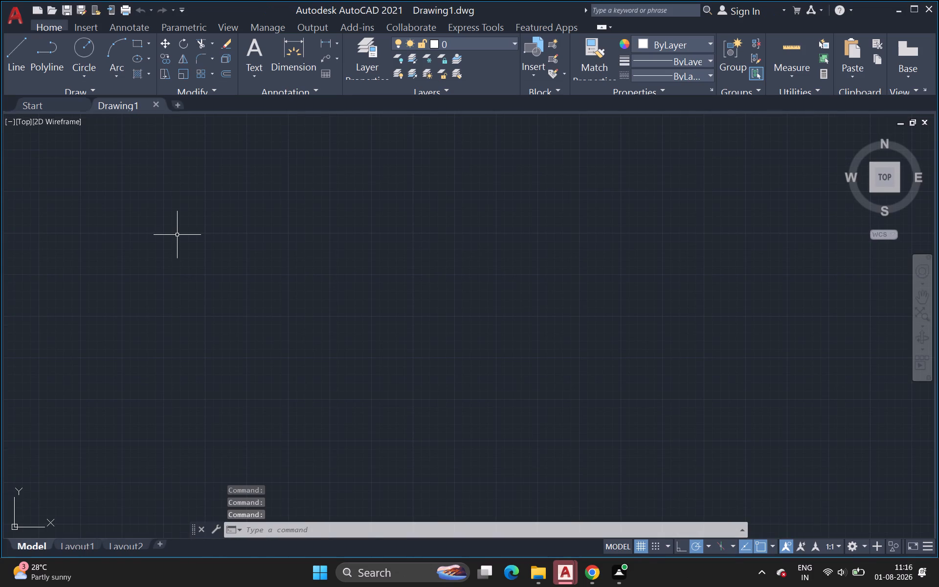
# Set the drawing units to Engineering length with 0'-0.00" precision and inches as the insertion scale.
pyautogui.write('un')
pyautogui.press('Return')
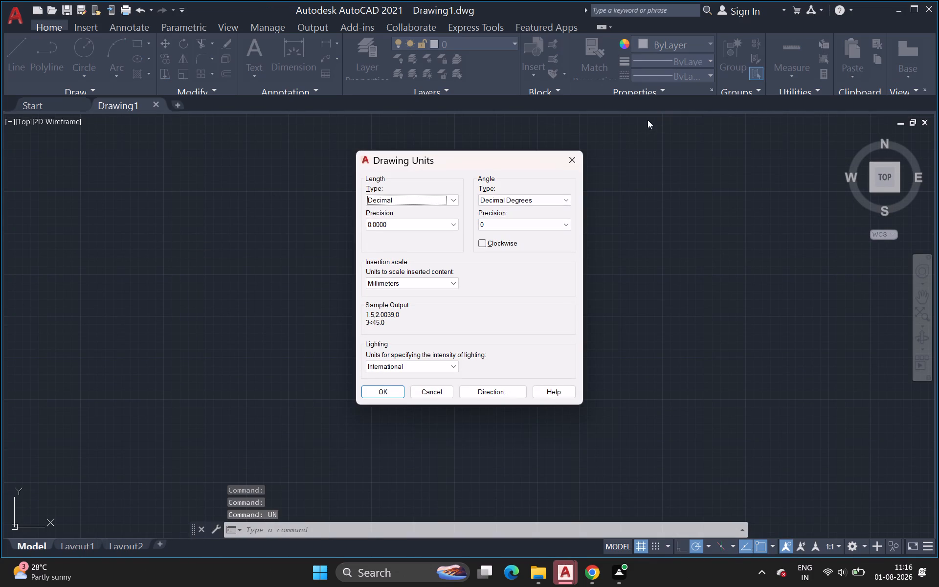
pyautogui.click(445, 196)
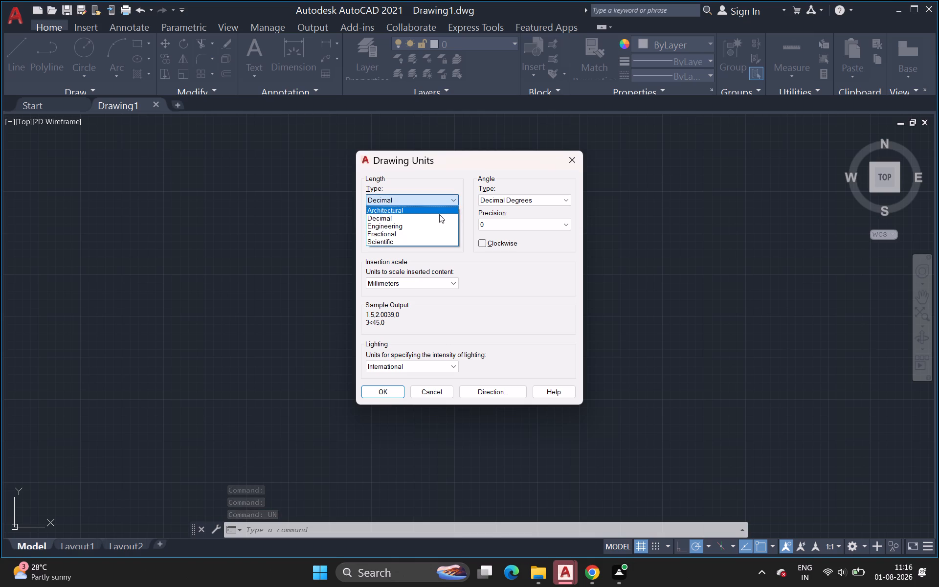
pyautogui.click(436, 225)
pyautogui.click(433, 223)
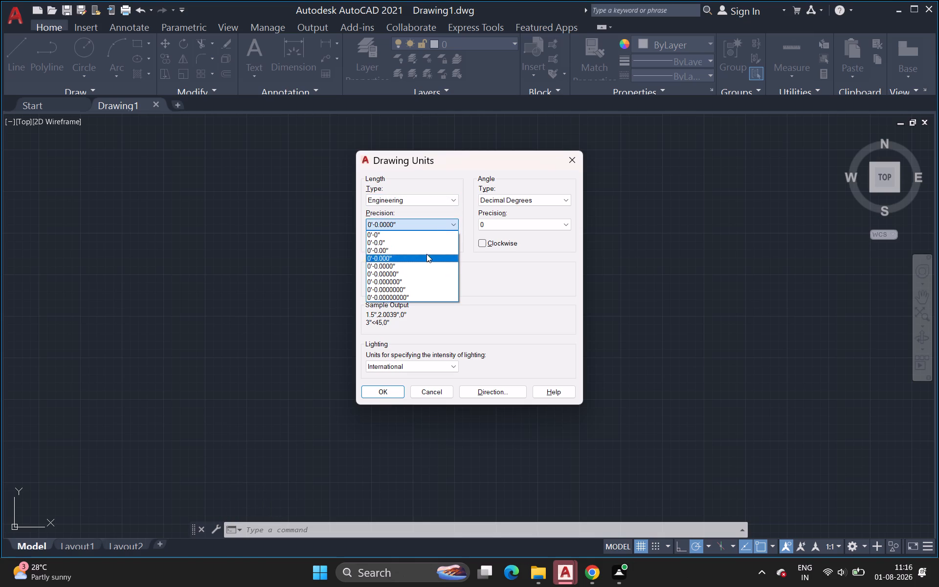
pyautogui.click(426, 249)
pyautogui.click(417, 284)
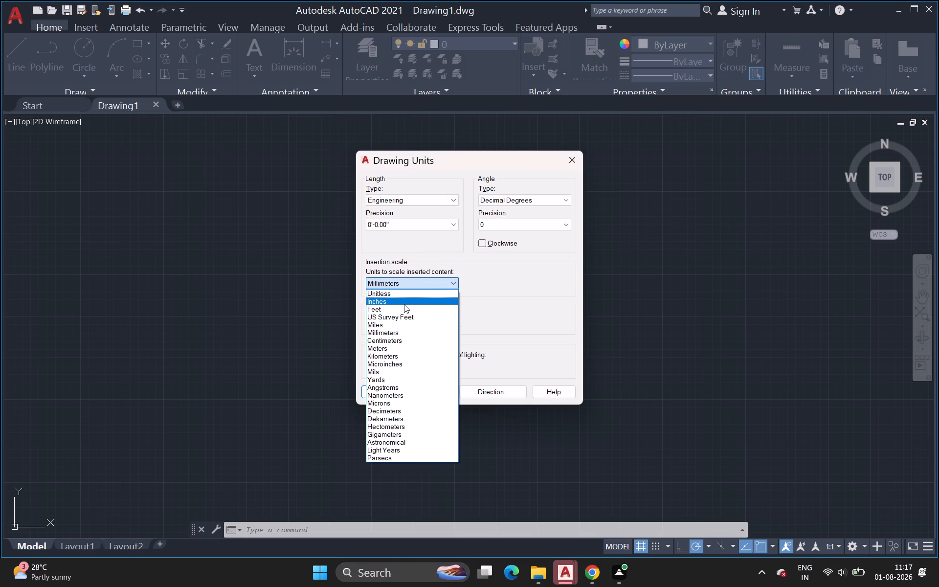
pyautogui.click(405, 299)
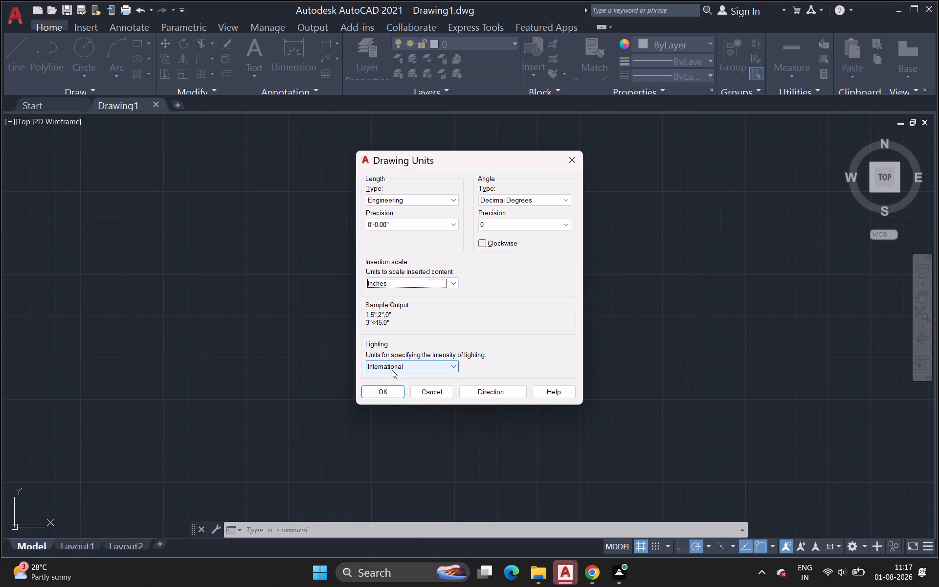
pyautogui.click(387, 387)
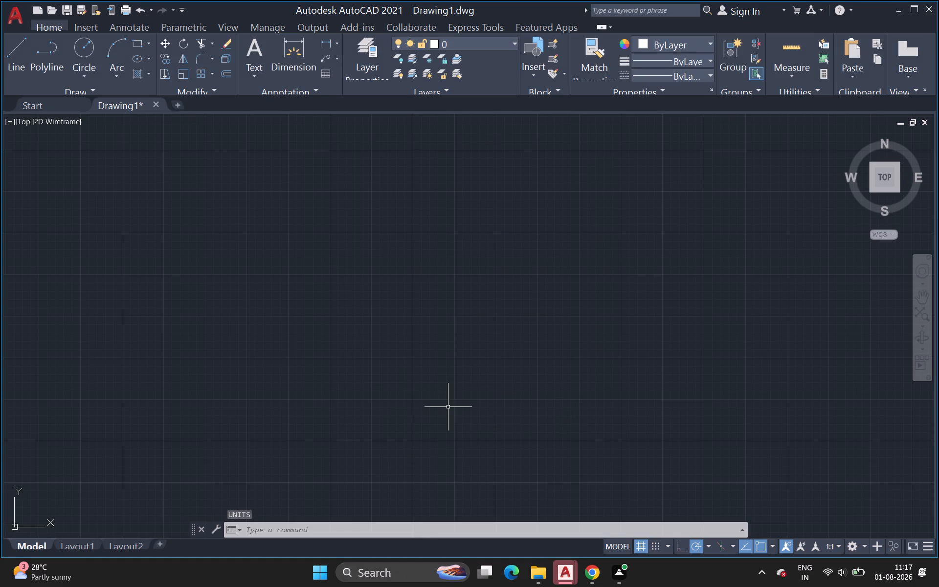
# Modify the ISO-25 dimension style so its linear dimensions use the Engineering unit format.
pyautogui.press('d')
pyautogui.press('Return')
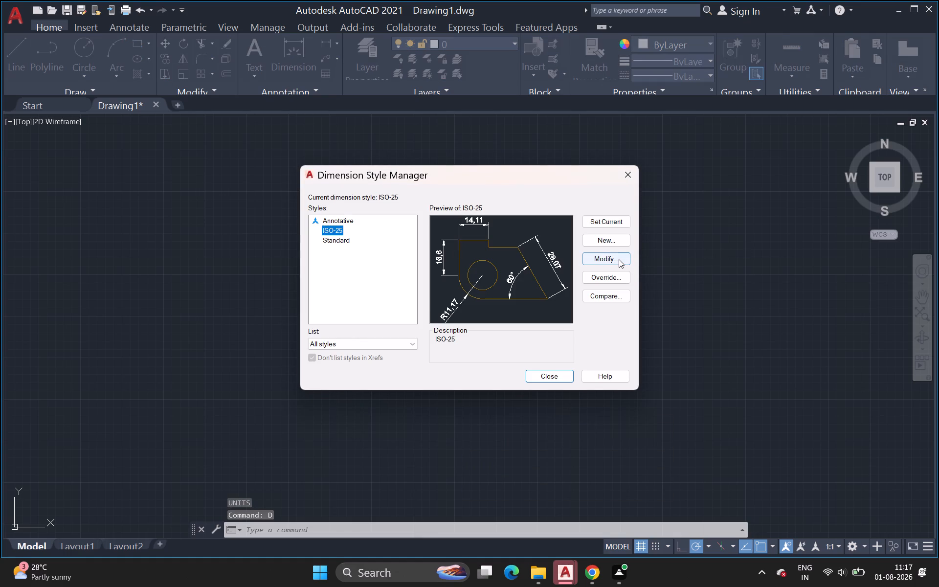
pyautogui.click(618, 259)
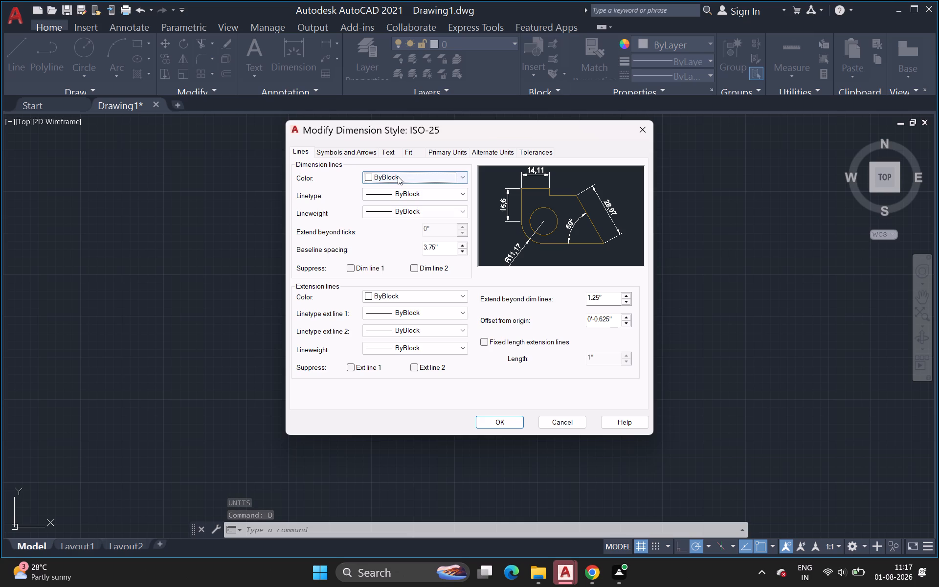
pyautogui.click(444, 151)
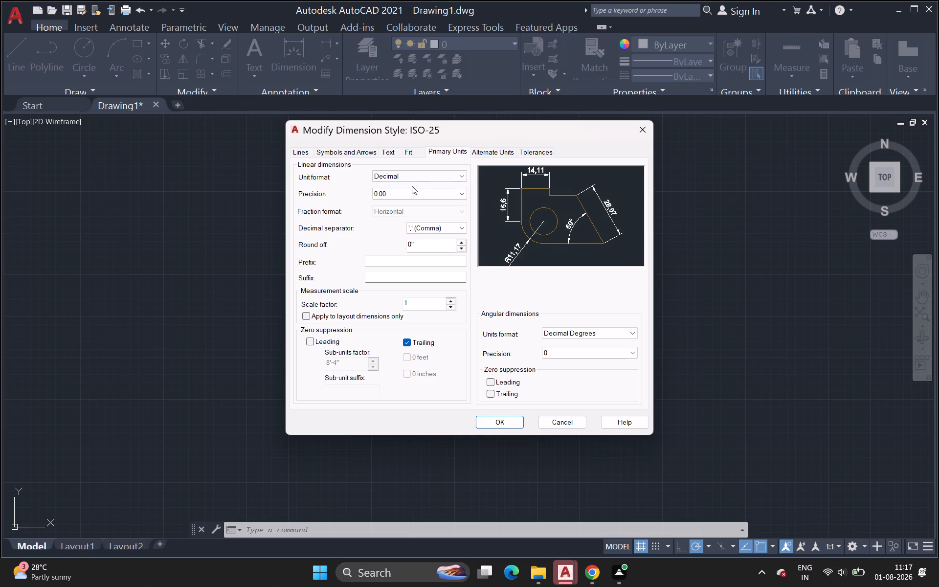
pyautogui.click(414, 173)
pyautogui.click(399, 202)
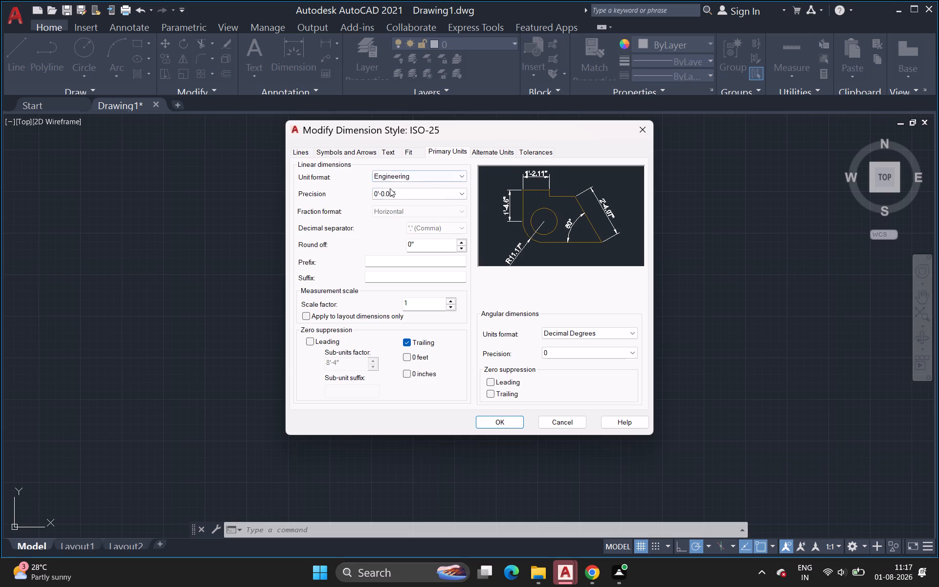
# Suppress extension line 1 and dimension line 1 in the ISO-25 dimension style.
pyautogui.click(304, 151)
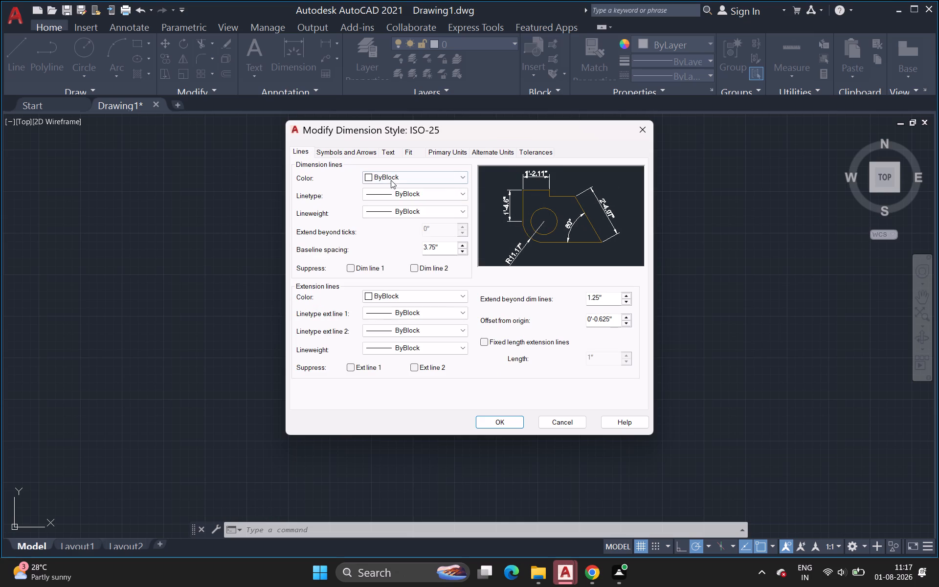
pyautogui.click(352, 364)
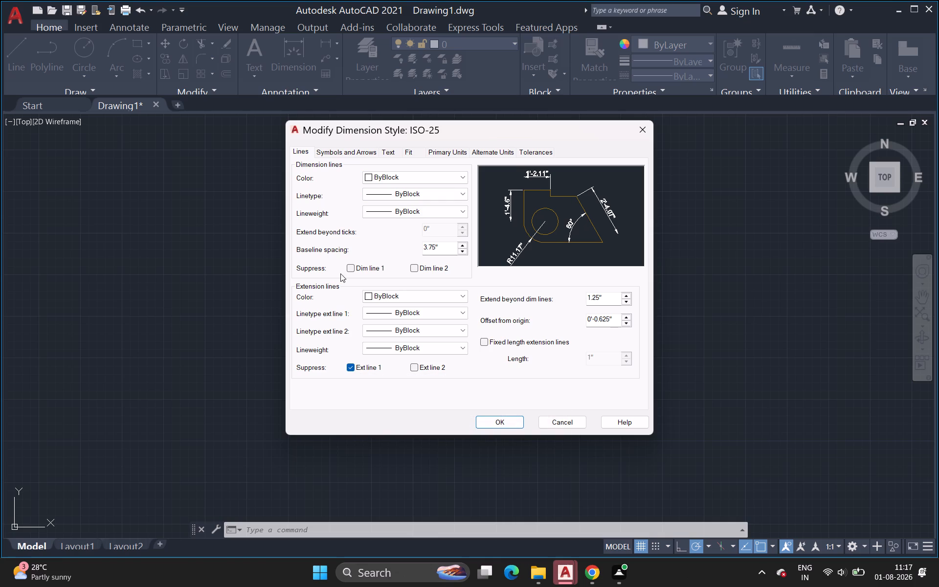
pyautogui.click(347, 265)
# Set the ISO-25 linear dimension round-off to 5', make the style current and close the Dimension Style Manager.
pyautogui.click(443, 148)
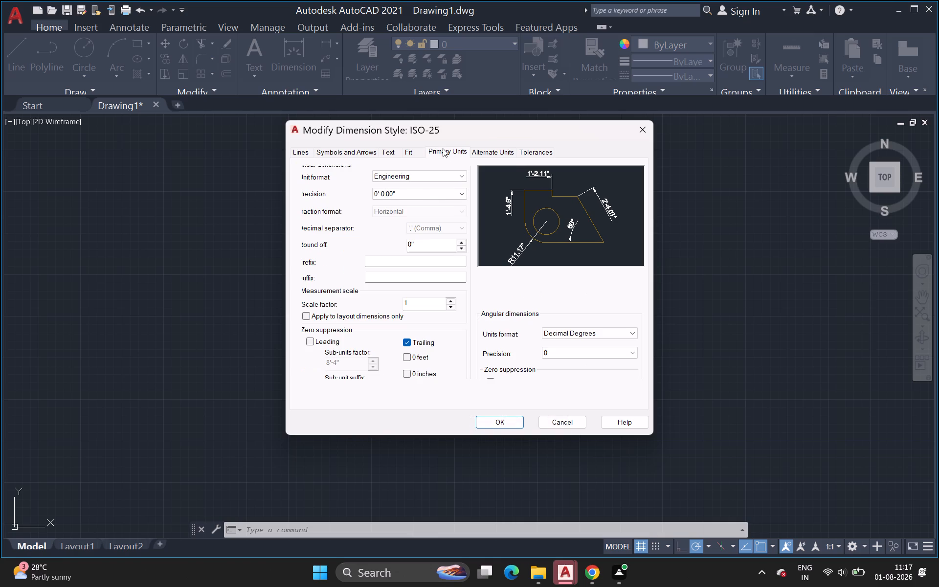
pyautogui.click(422, 240)
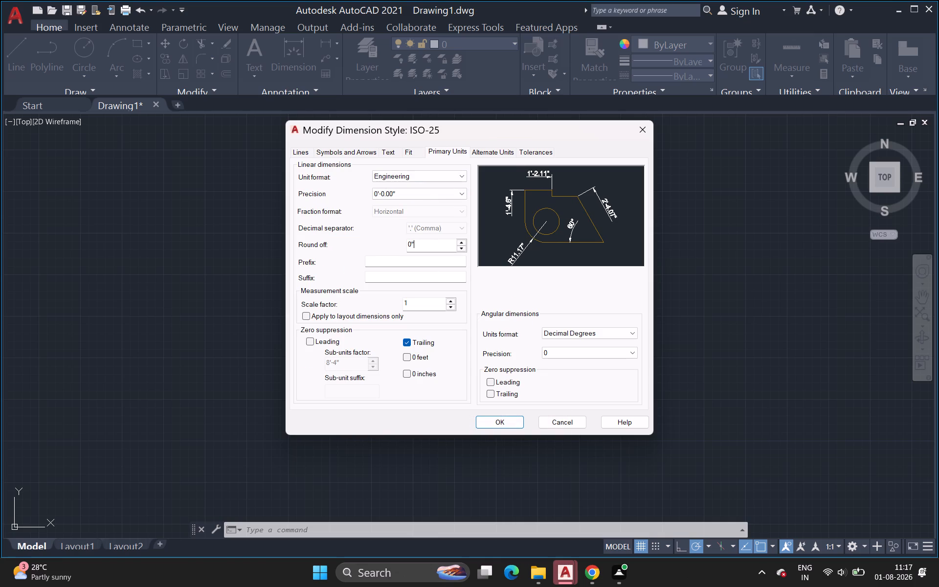
pyautogui.press('BackSpace')
pyautogui.press('BackSpace')
pyautogui.press('BackSpace')
pyautogui.press('5')
pyautogui.press("'")
pyautogui.press('Return')
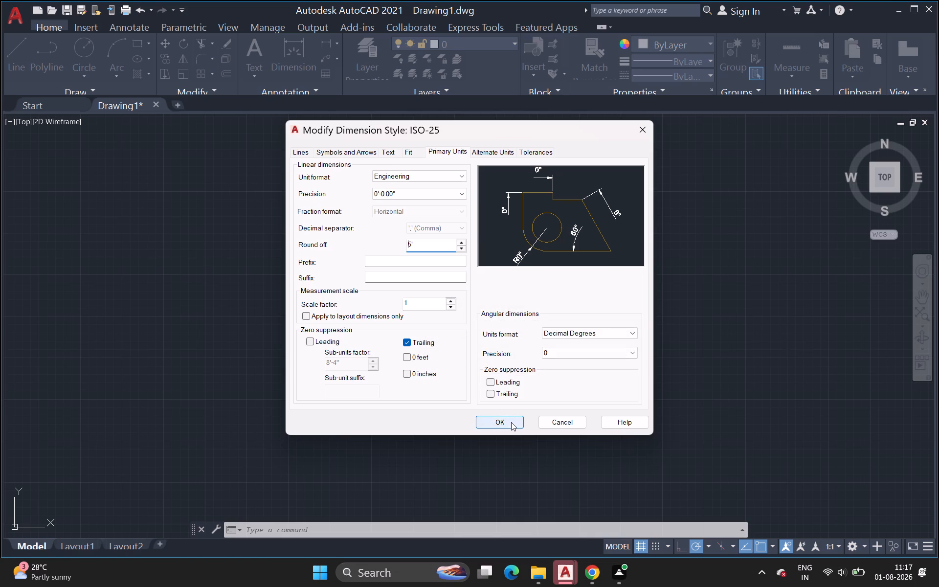
pyautogui.click(510, 422)
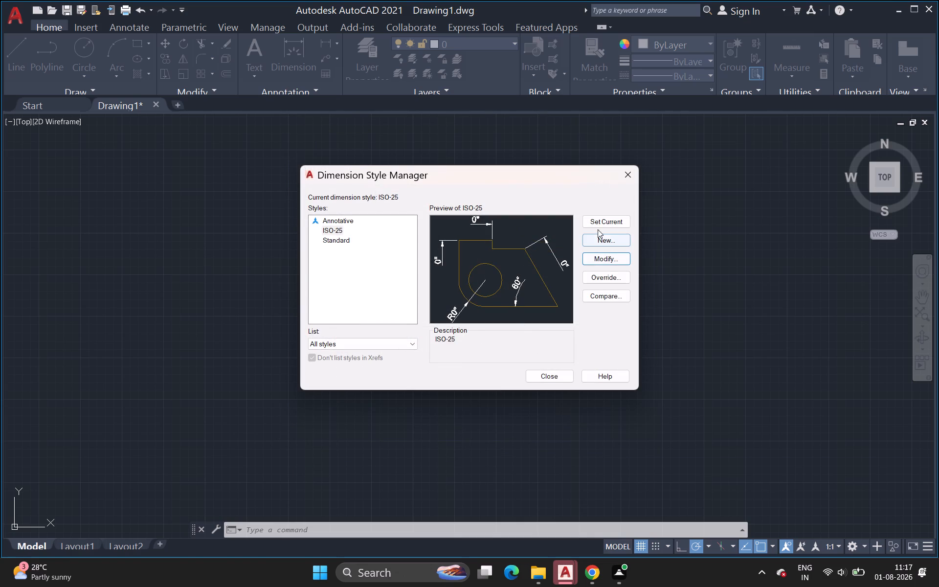
pyautogui.click(600, 219)
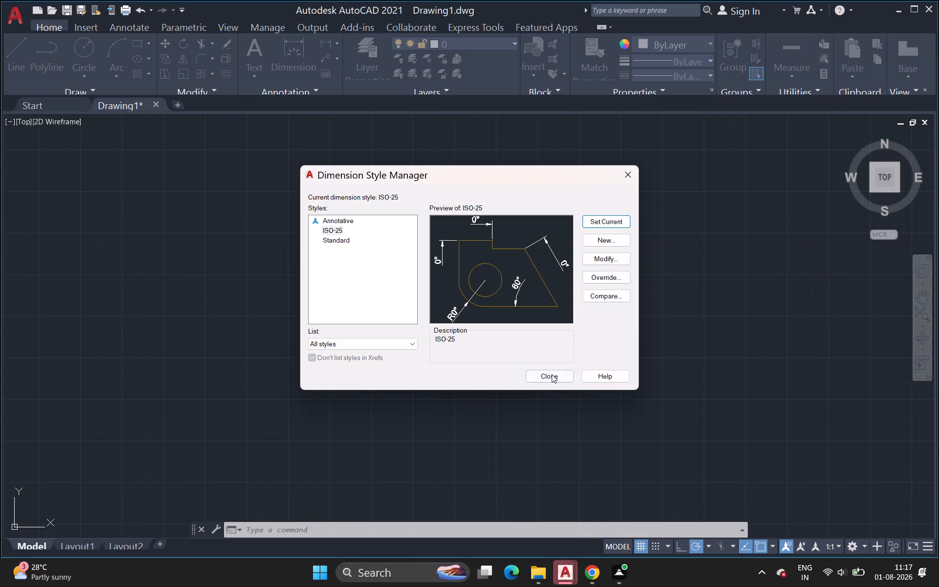
pyautogui.click(552, 374)
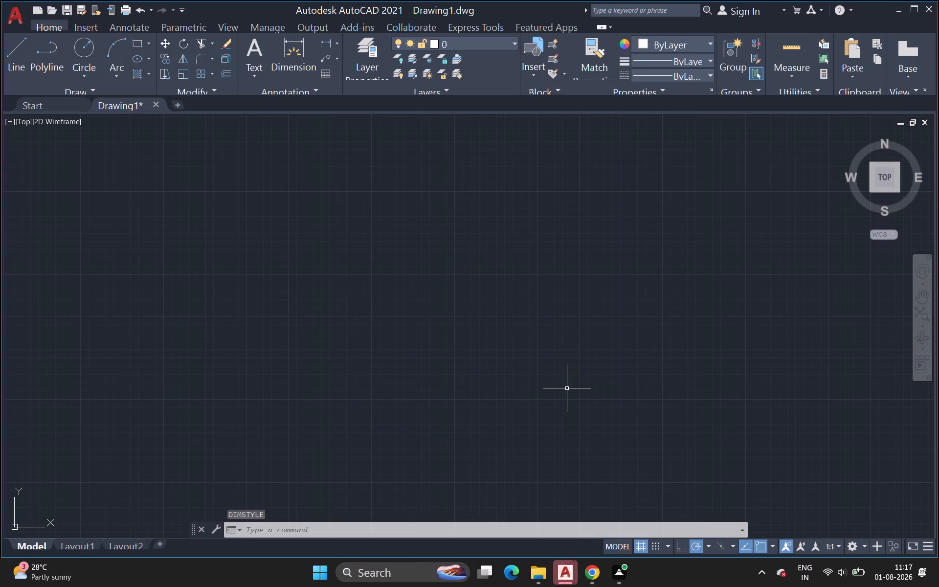
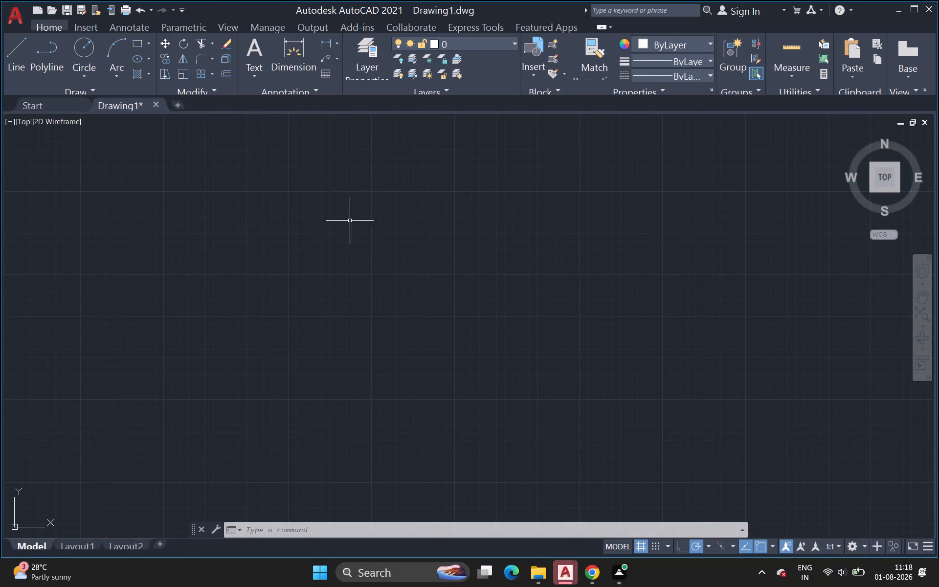
# Start a line from a freely placed first point in the empty drawing and turn on Ortho mode to keep its segments straight.
pyautogui.click(11, 51)
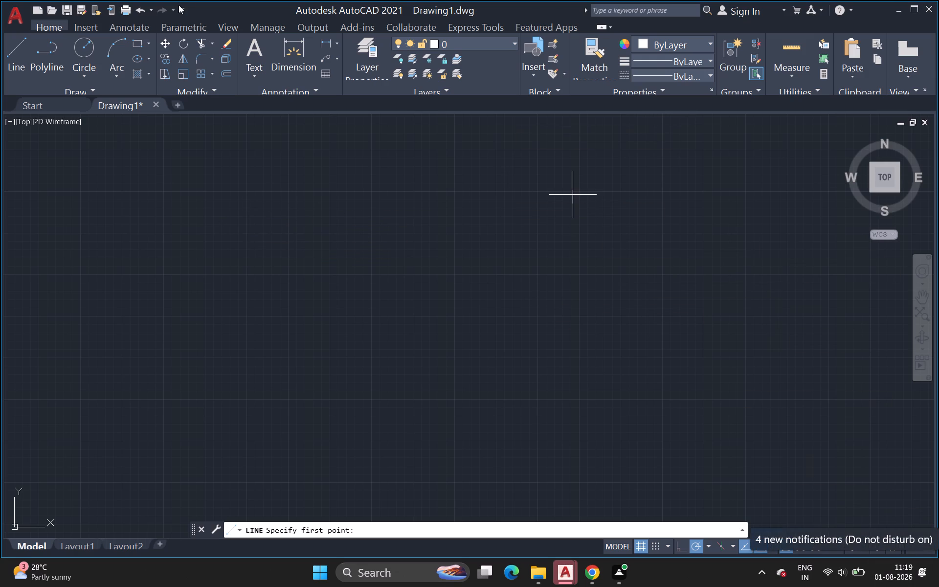
pyautogui.click(199, 211)
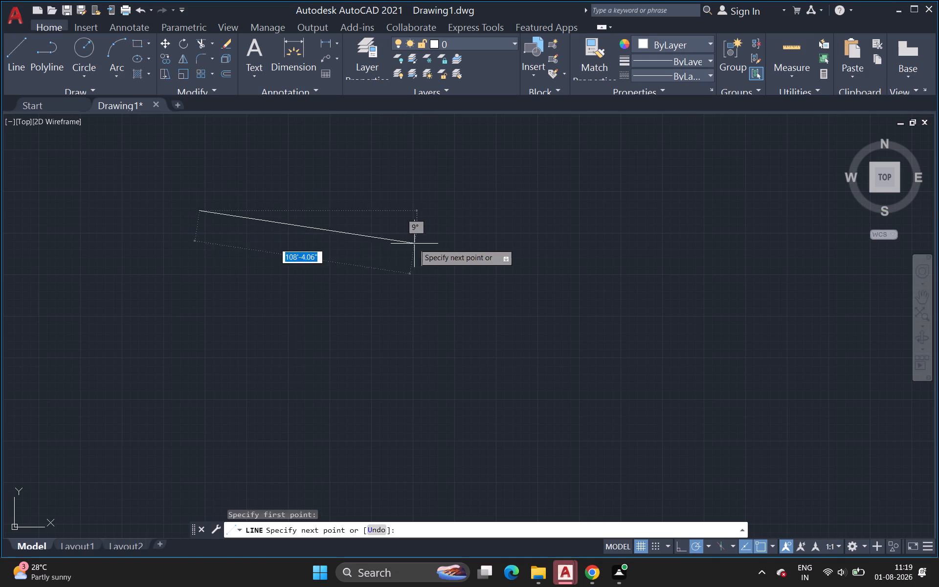
pyautogui.press('super+p')
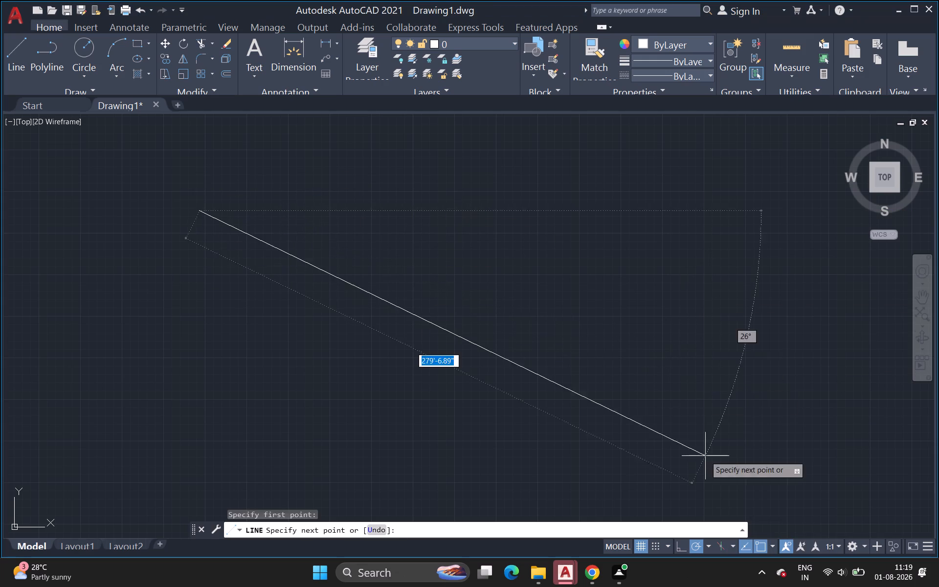
pyautogui.click(680, 543)
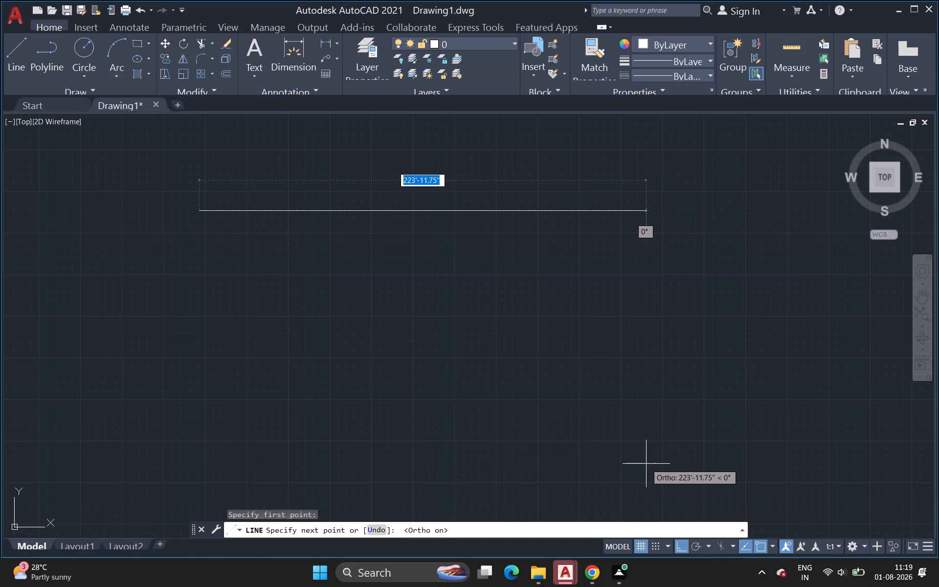
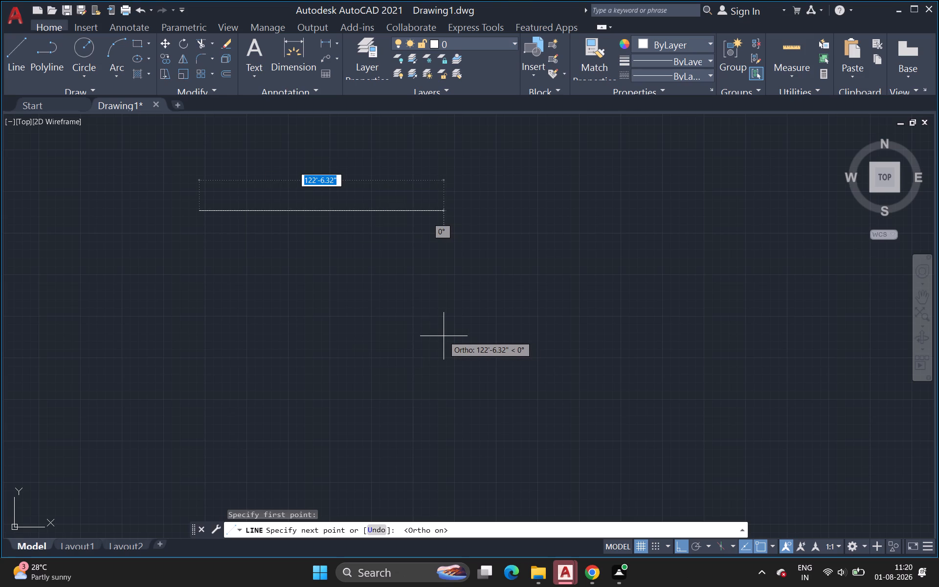
# Draw the first horizontal line segment of the outline 34'6 long, running east from the start point.
pyautogui.press('3')
pyautogui.press('4')
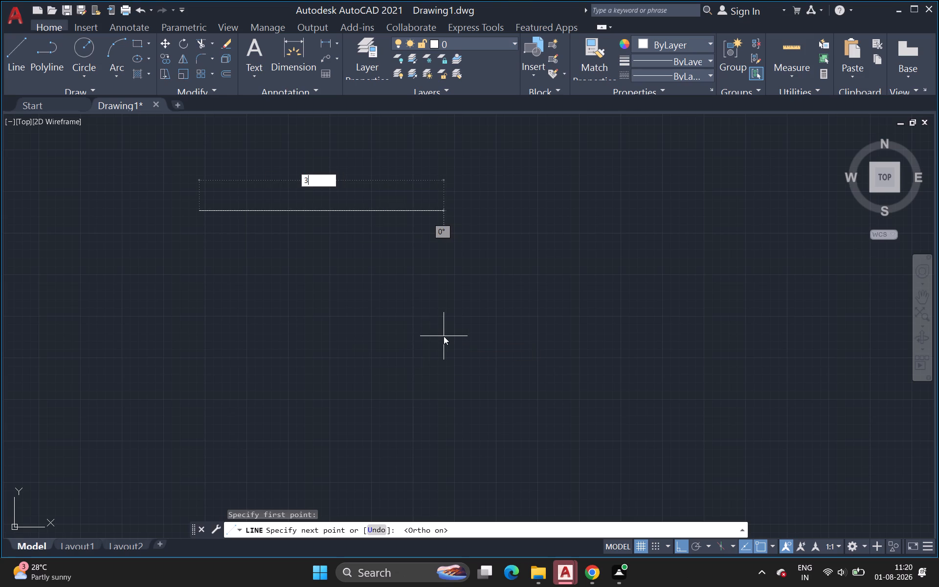
pyautogui.press("'")
pyautogui.press('6')
pyautogui.press('Return')
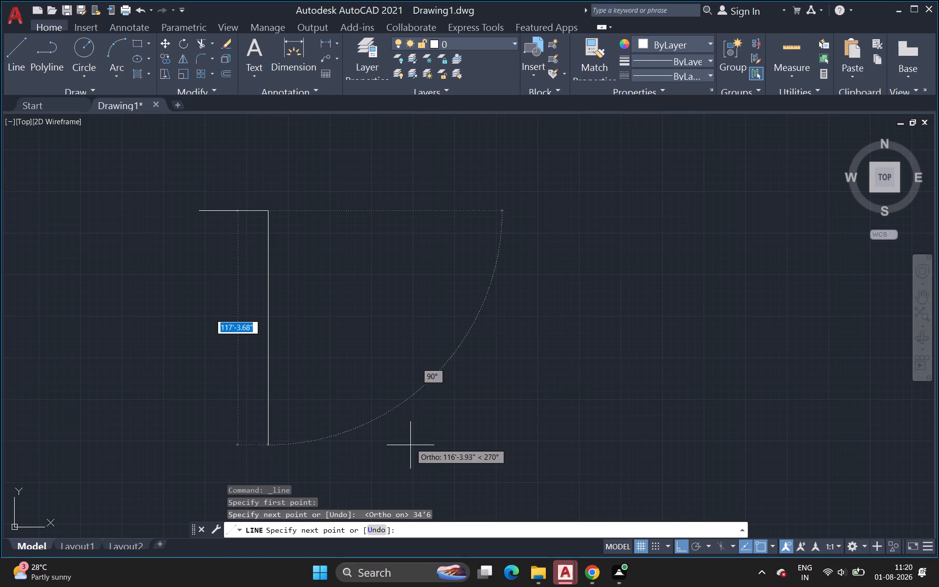
# Continue the outline with a vertical segment 46'6 long, running straight down from the end of the first segment.
pyautogui.scroll(4, 283, 336)
pyautogui.scroll(-1, 283, 335)
pyautogui.moveTo(283, 336); pyautogui.dragTo(390, 462, button='middle')
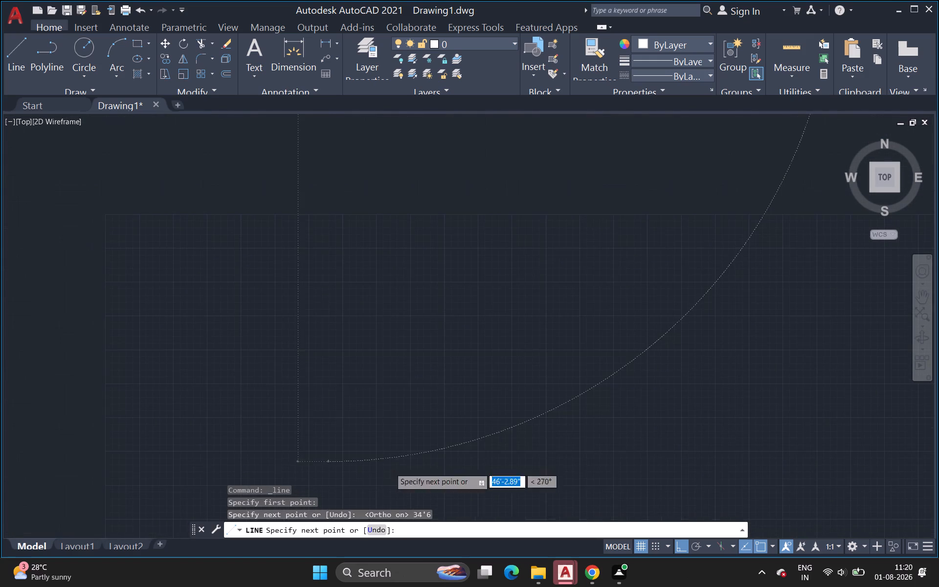
pyautogui.scroll(-4, 293, 352)
pyautogui.moveTo(295, 350); pyautogui.dragTo(330, 436, button='middle')
pyautogui.scroll(1, 330, 436)
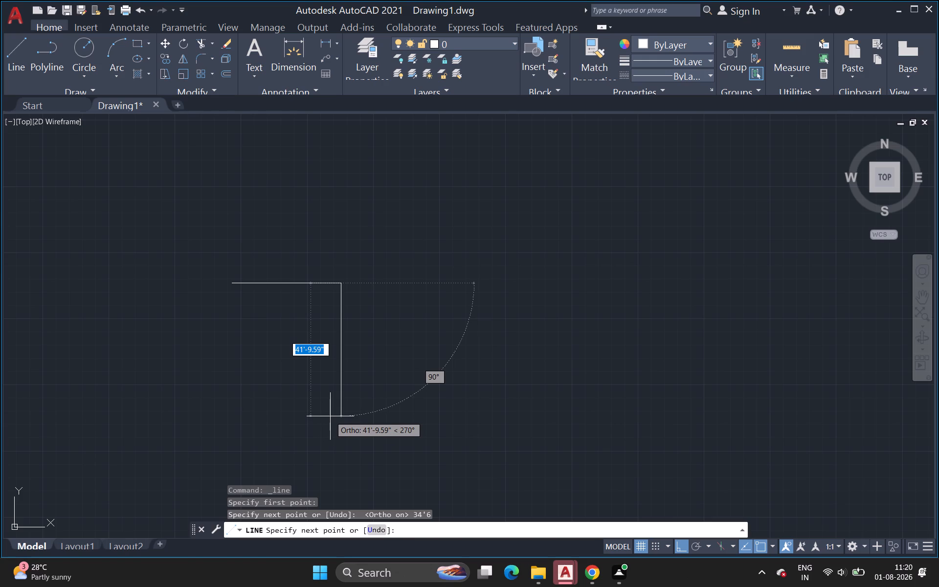
pyautogui.press('4')
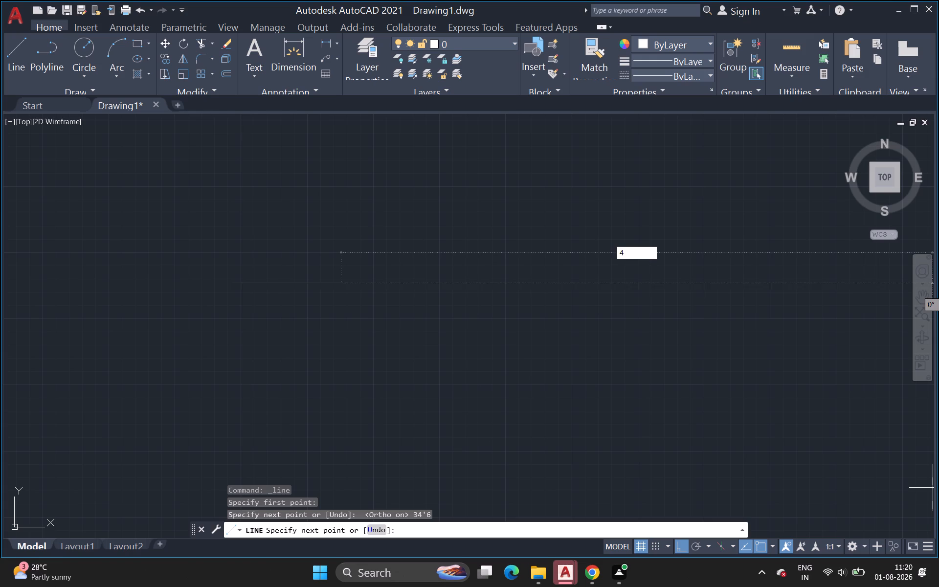
pyautogui.scroll(-6, 444, 296)
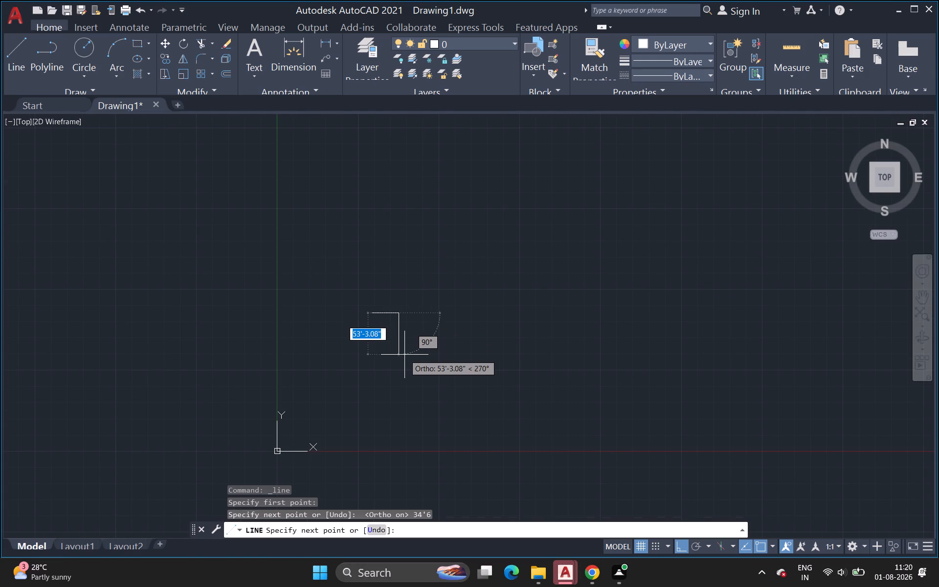
pyautogui.press('4')
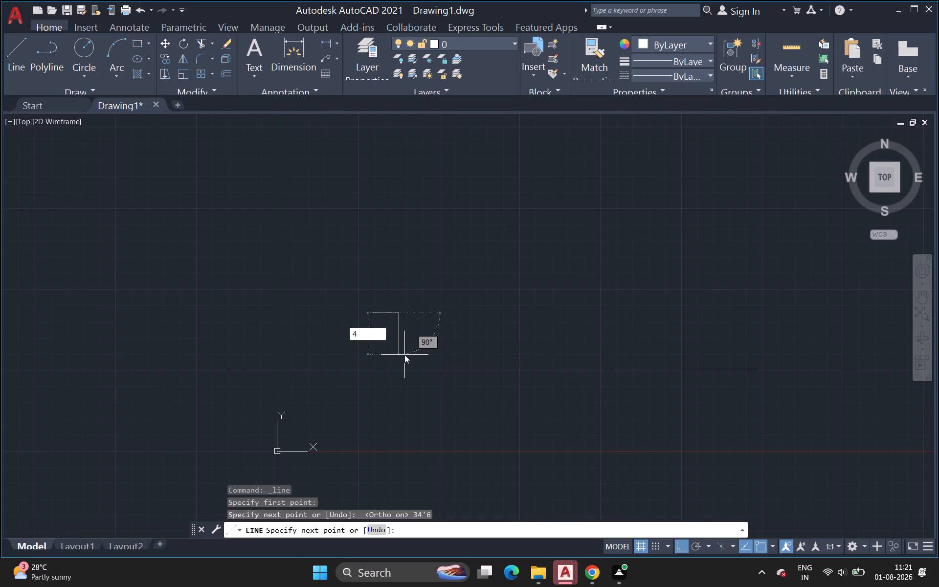
pyautogui.press('6')
pyautogui.write(';6')
pyautogui.press('Return')
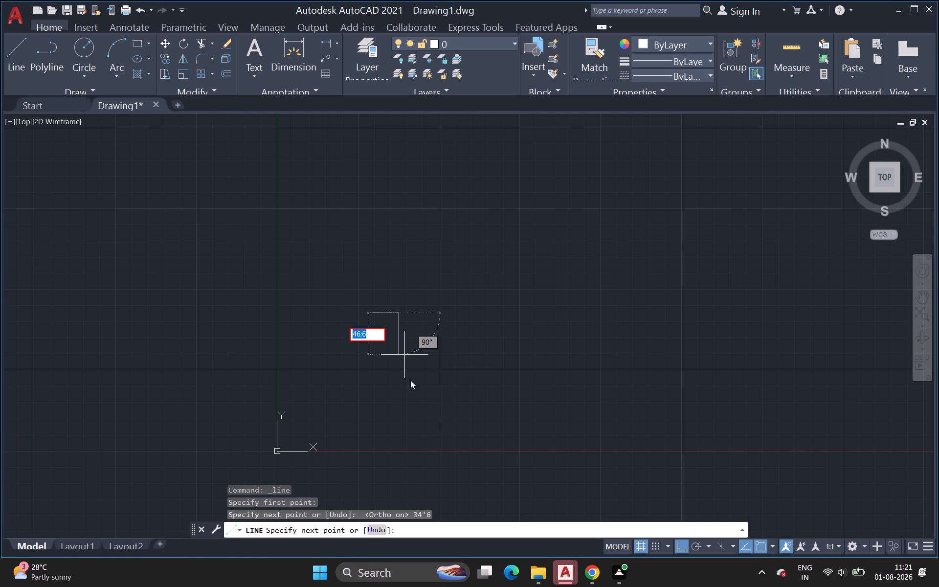
pyautogui.press('Return')
pyautogui.press('Escape')
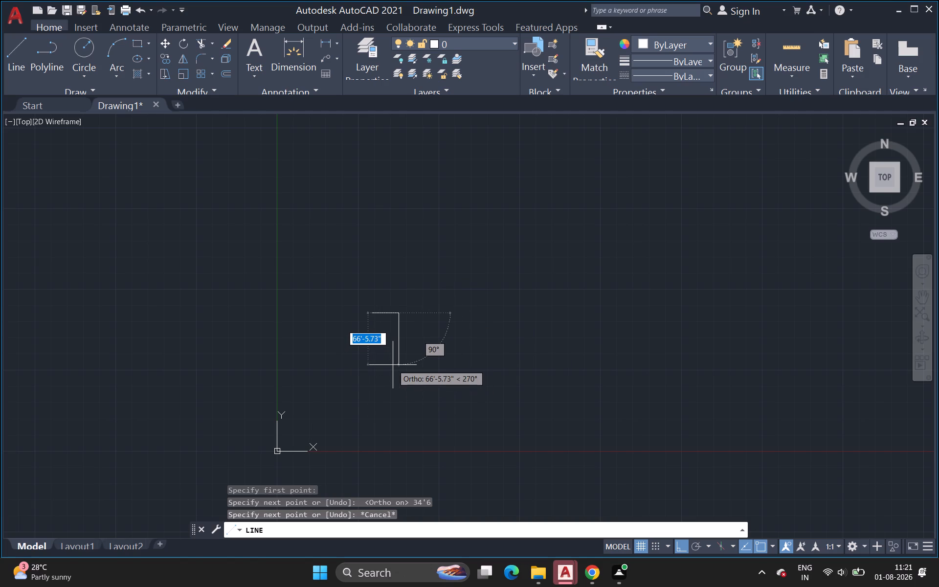
pyautogui.press('4')
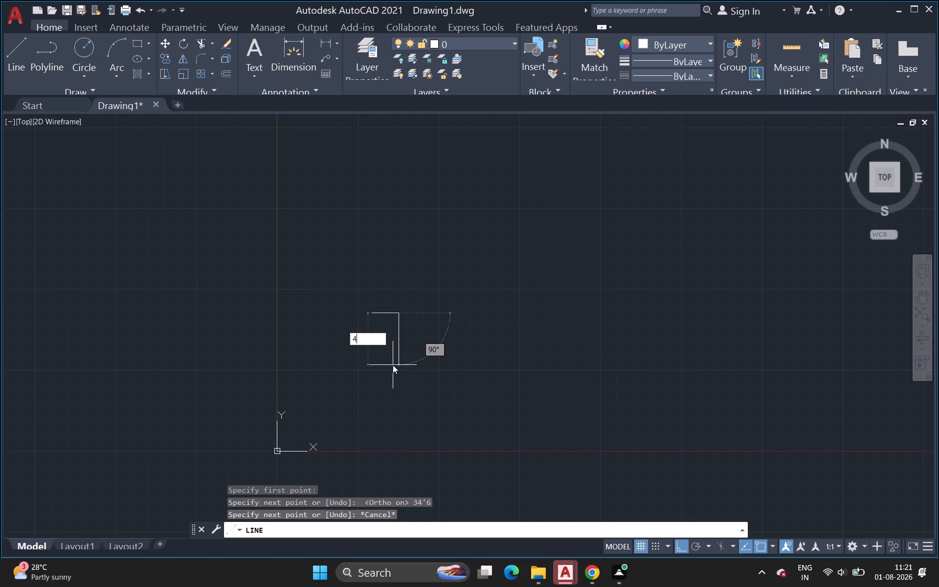
pyautogui.press('6')
pyautogui.press(';')
pyautogui.press('BackSpace')
pyautogui.press("'")
pyautogui.press('6')
pyautogui.press('Return')
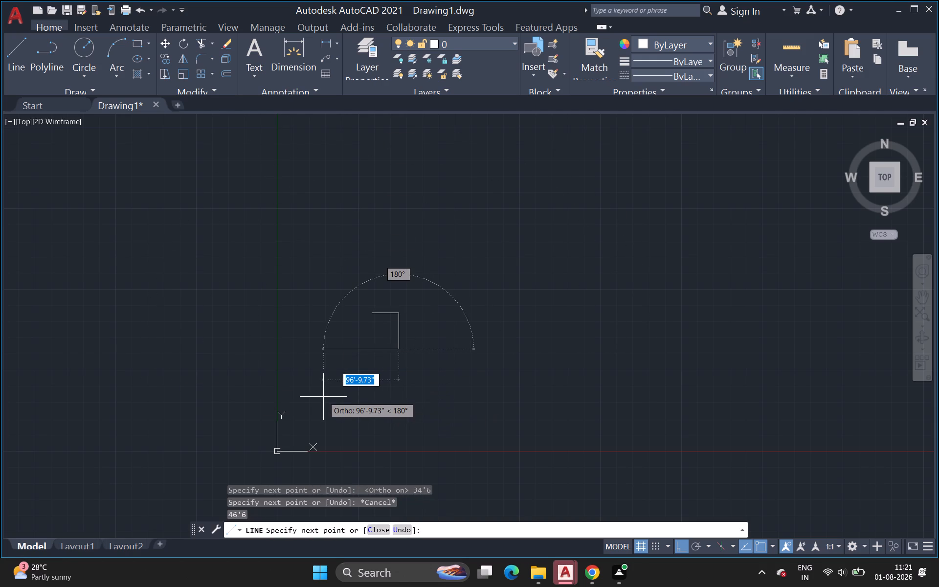
# Draw the bottom segment 34'6 long toward the west and close the outline into a rectangle.
pyautogui.write('34')
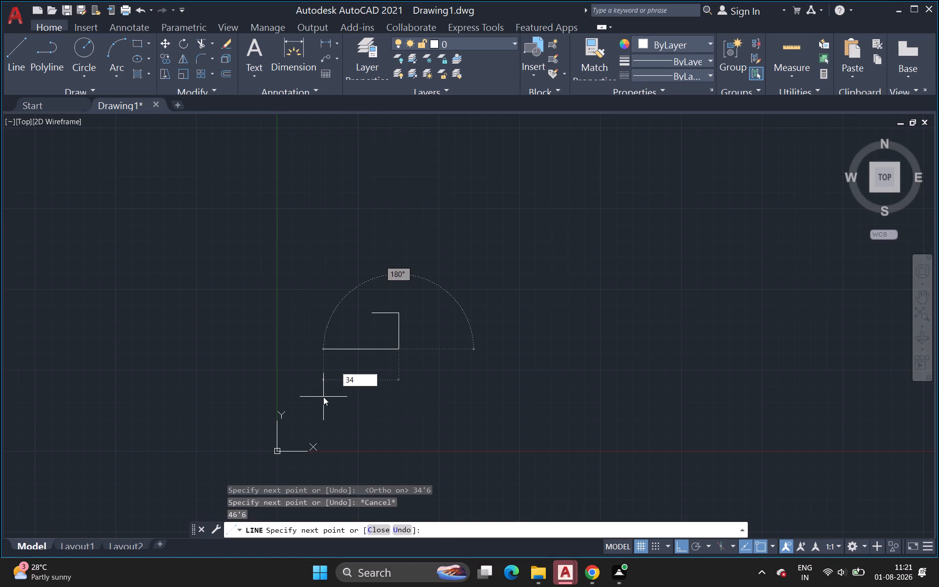
pyautogui.press("'")
pyautogui.press('6')
pyautogui.press('Return')
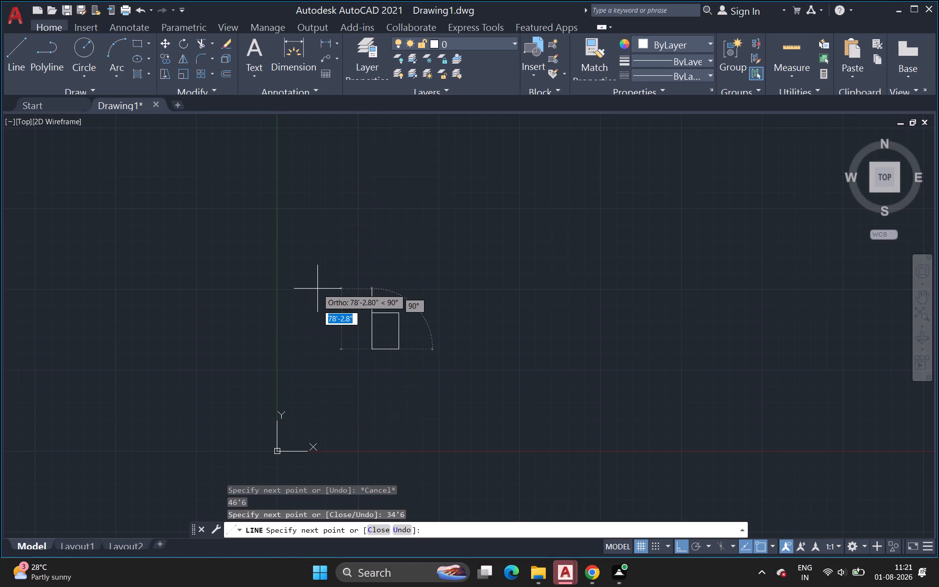
pyautogui.write('c')
pyautogui.press('space')
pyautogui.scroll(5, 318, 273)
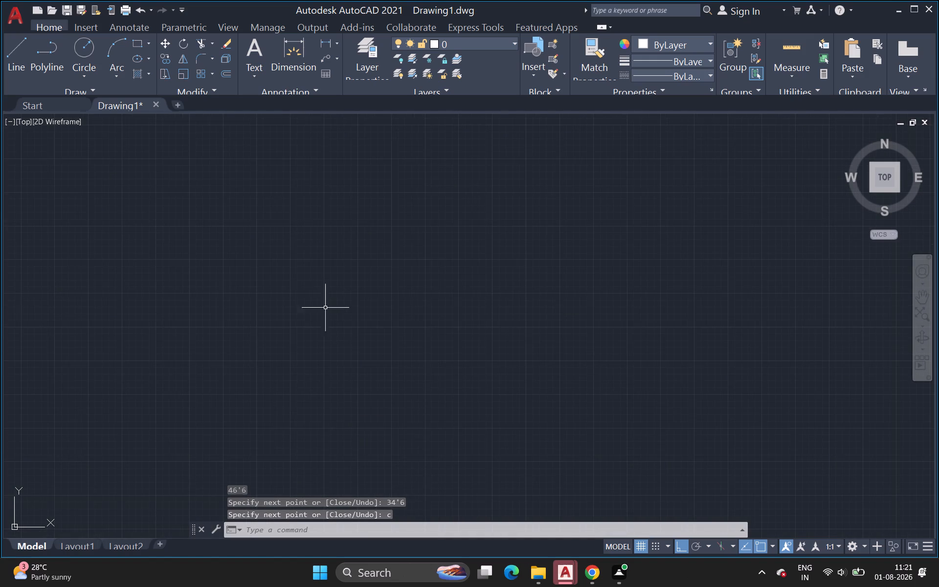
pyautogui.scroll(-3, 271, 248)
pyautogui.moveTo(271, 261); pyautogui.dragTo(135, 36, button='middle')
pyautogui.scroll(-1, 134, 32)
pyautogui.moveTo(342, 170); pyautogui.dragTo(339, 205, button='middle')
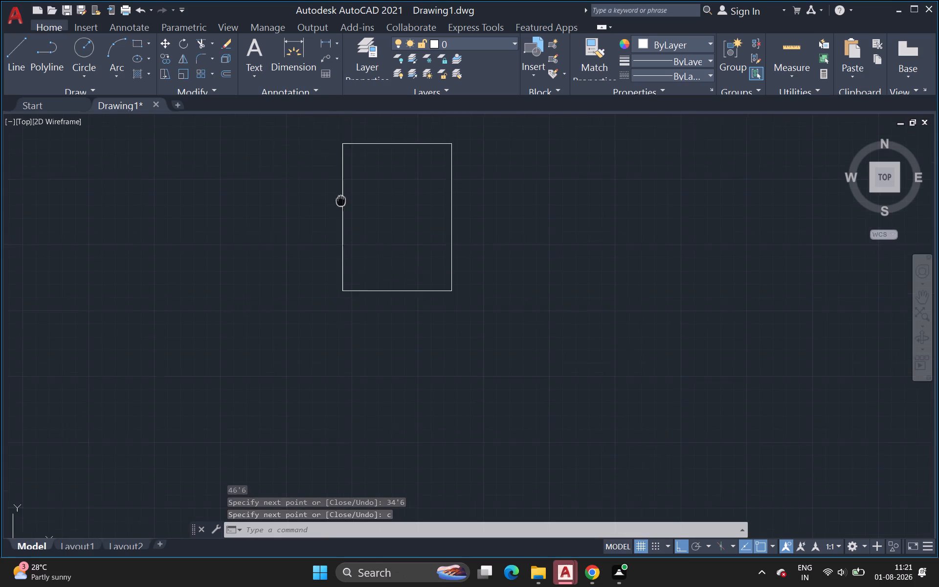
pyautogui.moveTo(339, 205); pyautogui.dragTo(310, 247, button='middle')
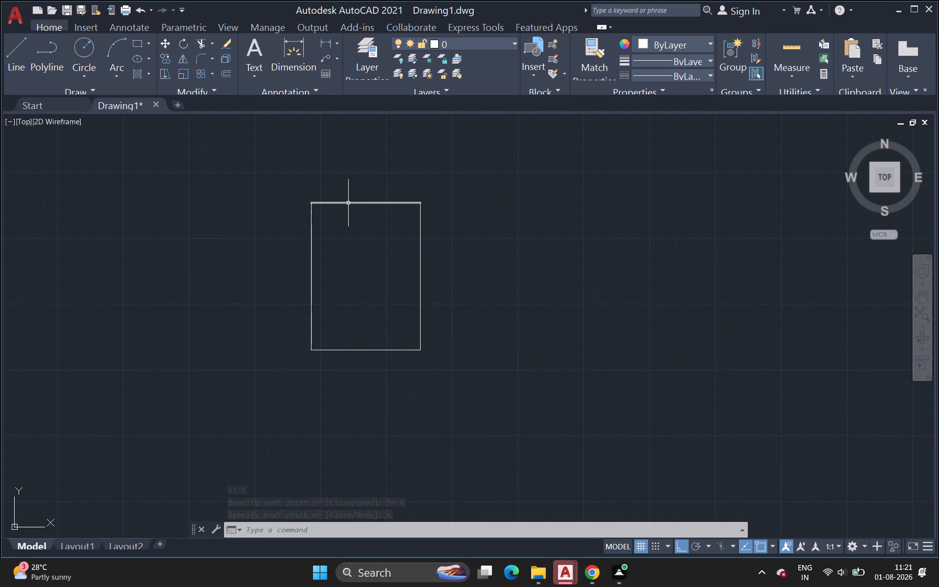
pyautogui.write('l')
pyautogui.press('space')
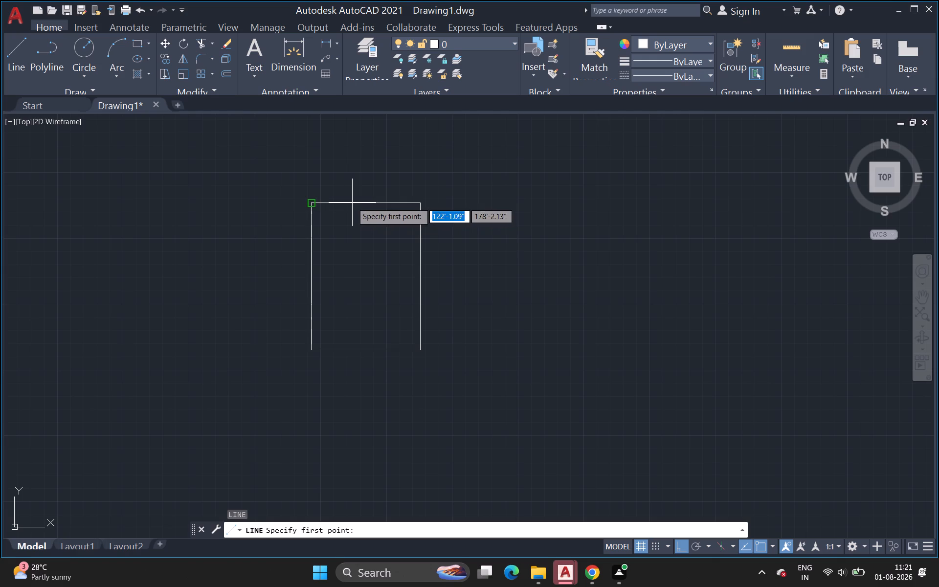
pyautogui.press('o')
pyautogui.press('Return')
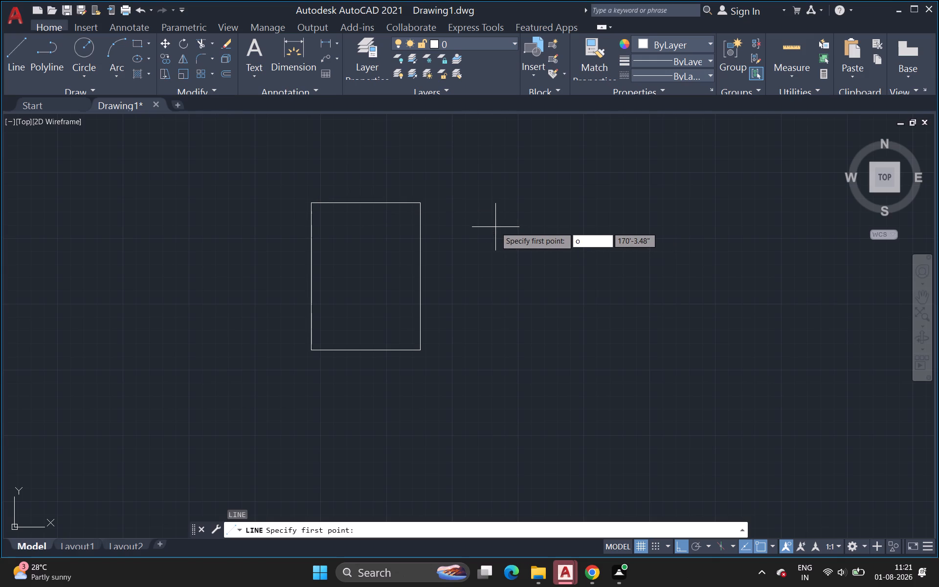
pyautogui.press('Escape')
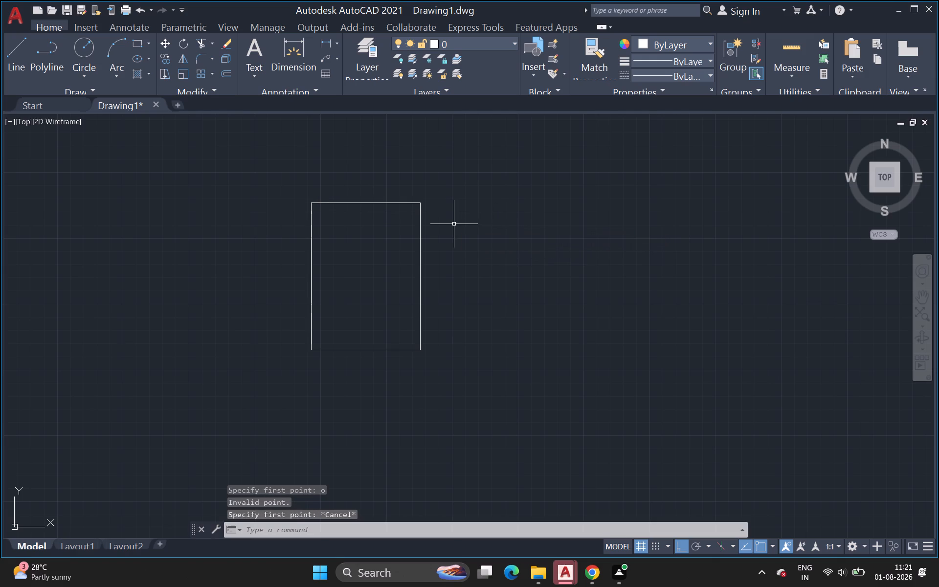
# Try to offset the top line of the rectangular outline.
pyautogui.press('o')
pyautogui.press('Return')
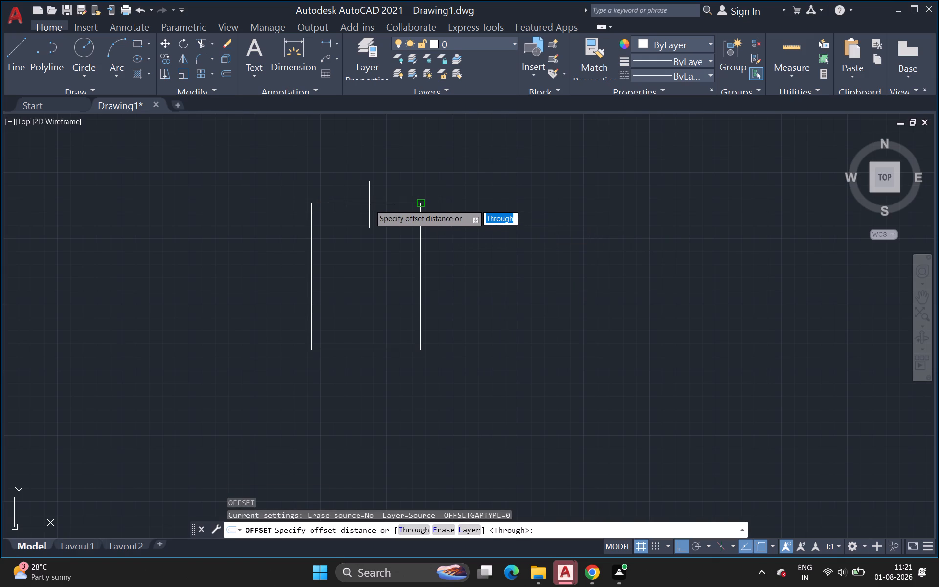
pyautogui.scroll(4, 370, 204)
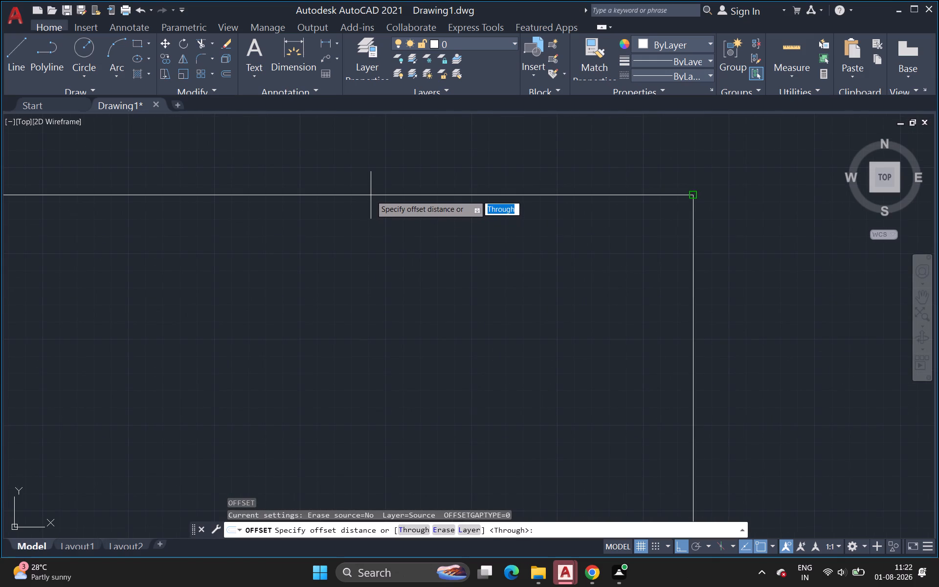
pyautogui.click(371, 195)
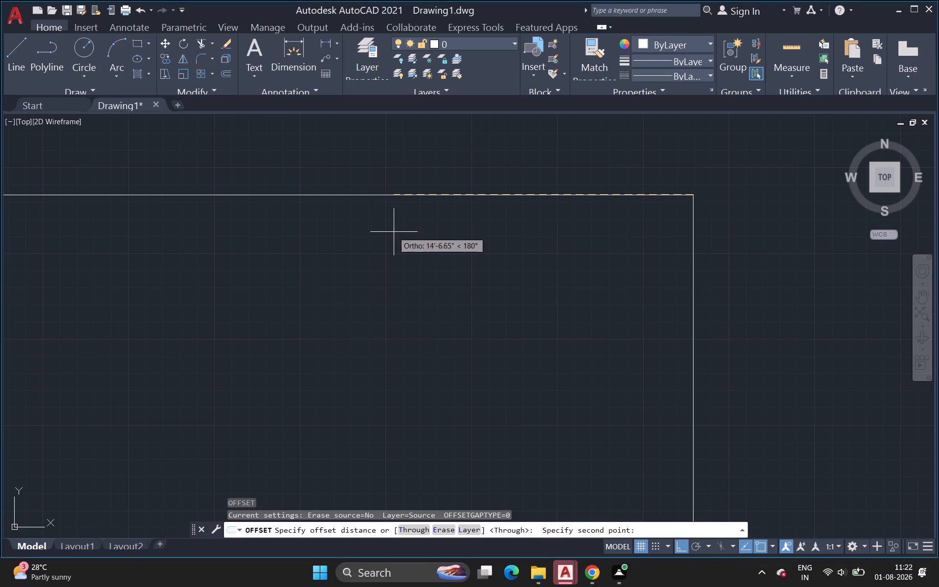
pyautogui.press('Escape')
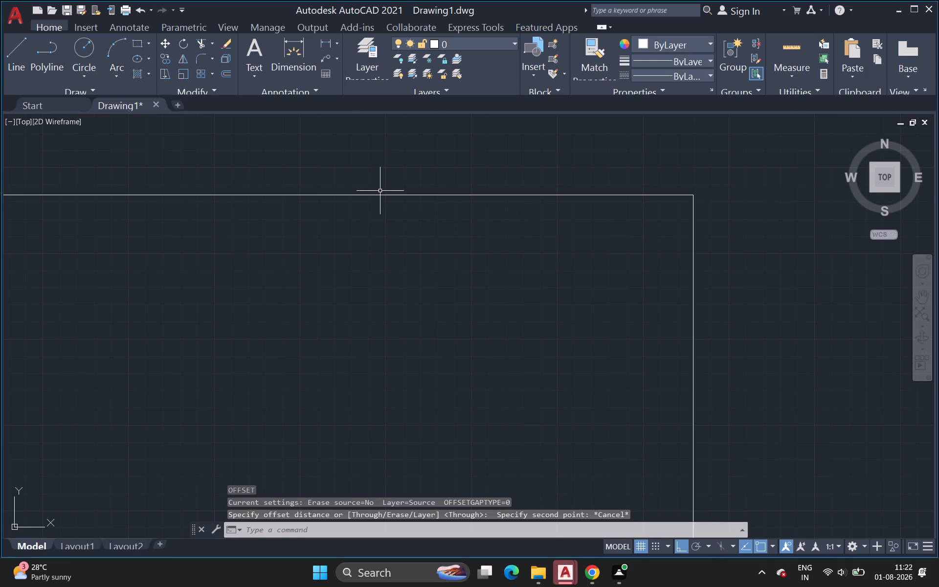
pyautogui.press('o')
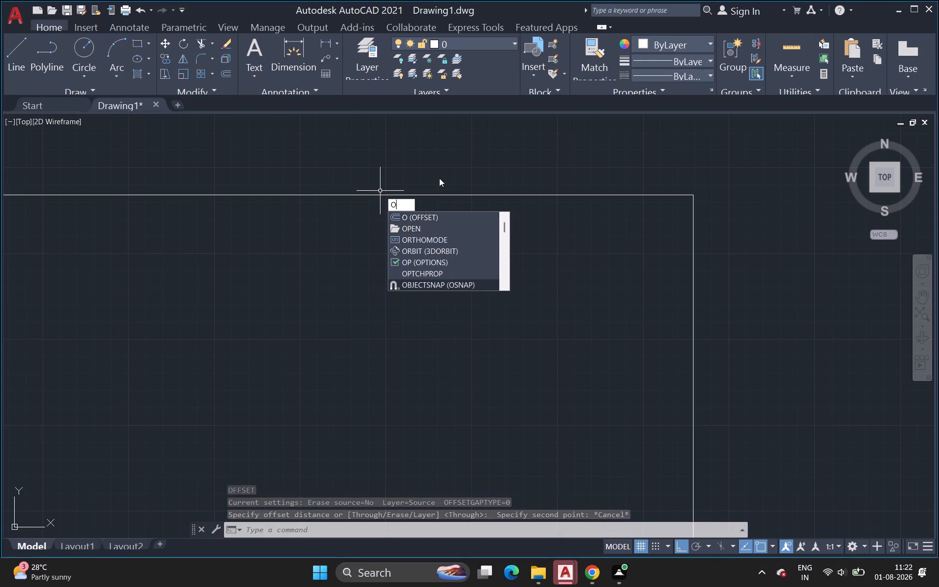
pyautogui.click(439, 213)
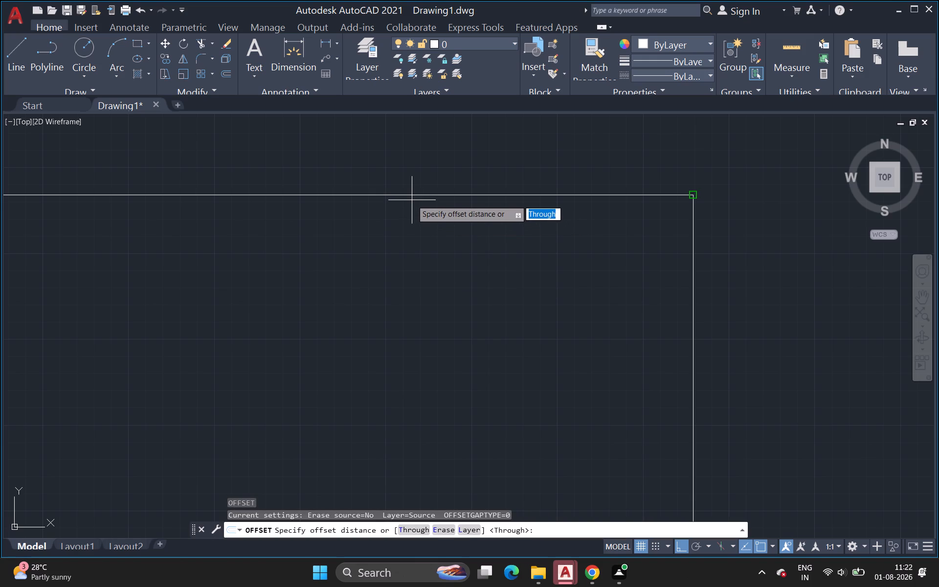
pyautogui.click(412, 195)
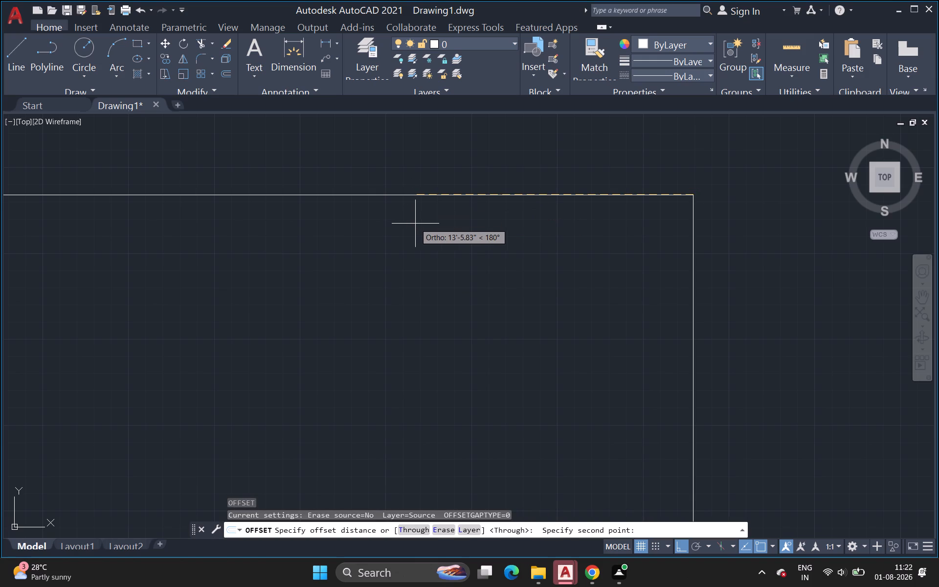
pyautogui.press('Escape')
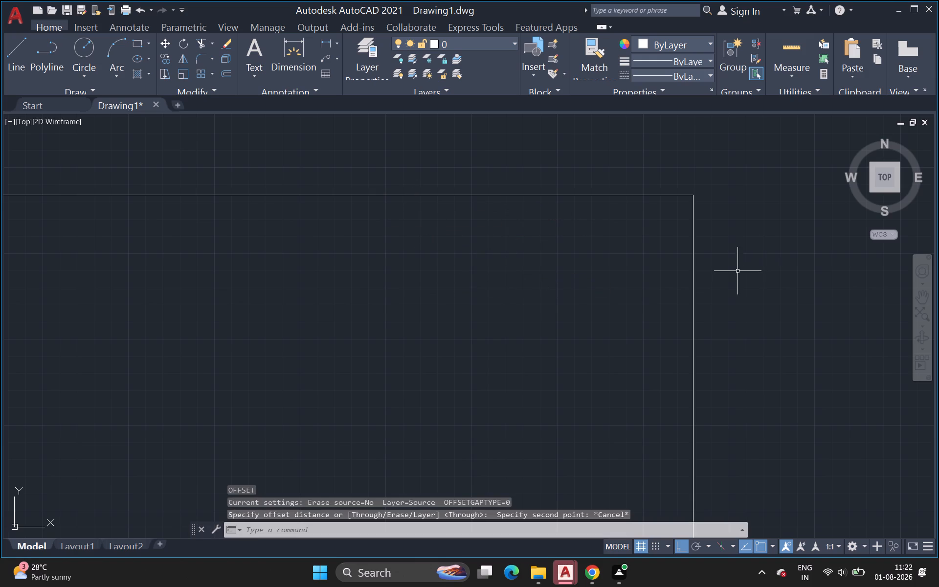
# Delete the east vertical line and the bottom line of the rectangular outline.
pyautogui.scroll(-5, 675, 278)
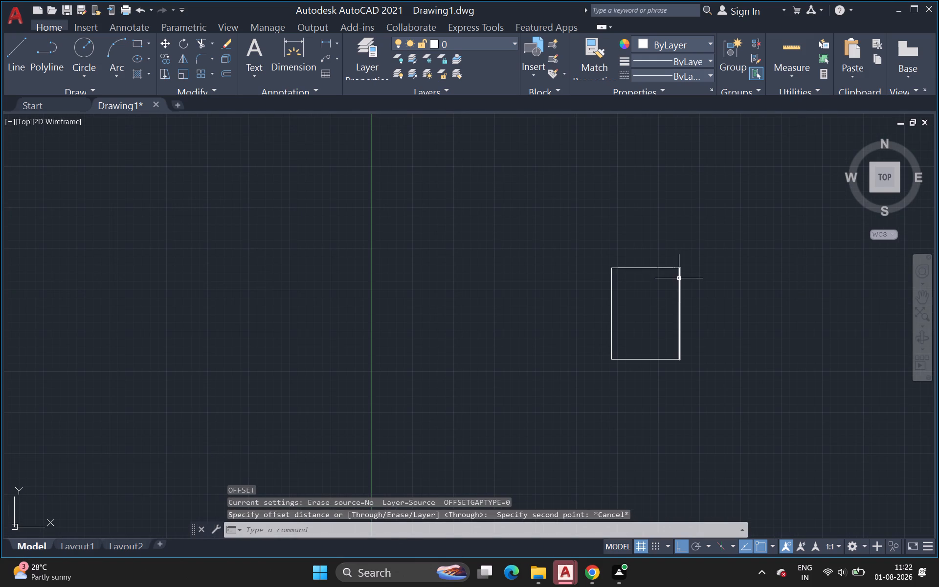
pyautogui.click(679, 278)
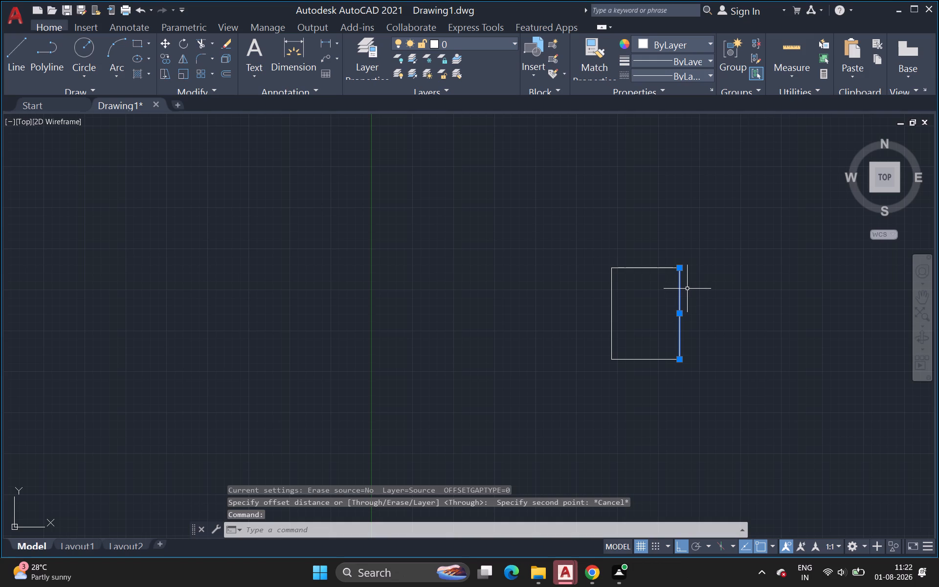
pyautogui.press('Delete')
pyautogui.click(650, 360)
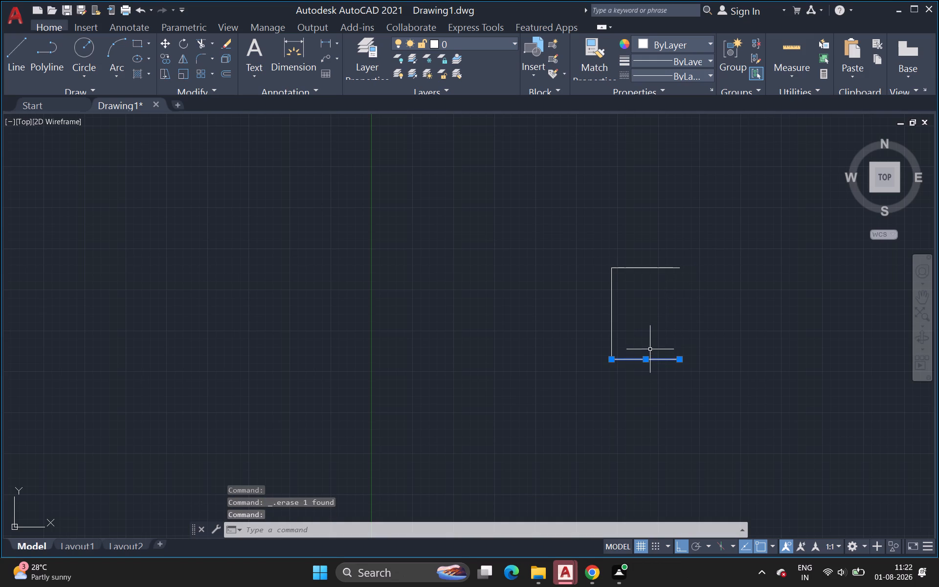
pyautogui.press('Delete')
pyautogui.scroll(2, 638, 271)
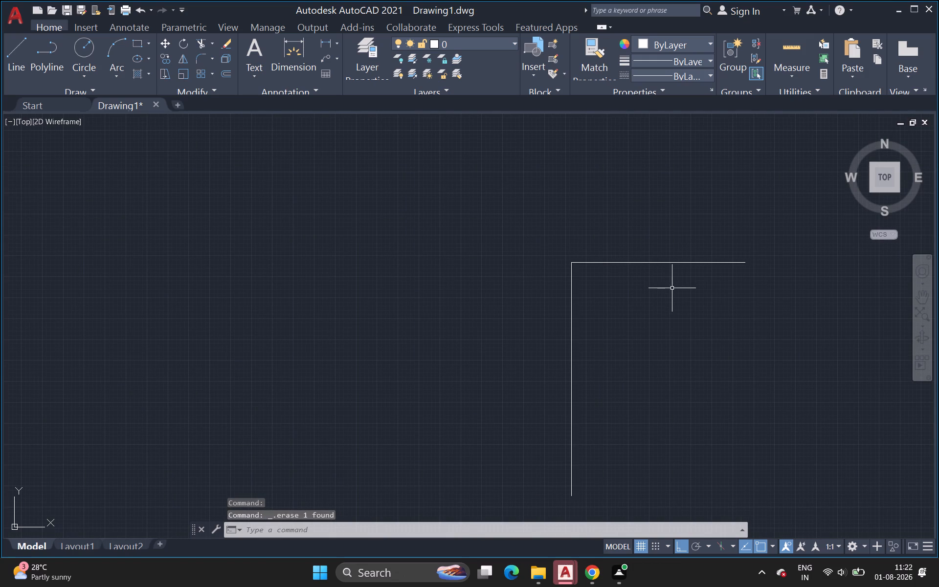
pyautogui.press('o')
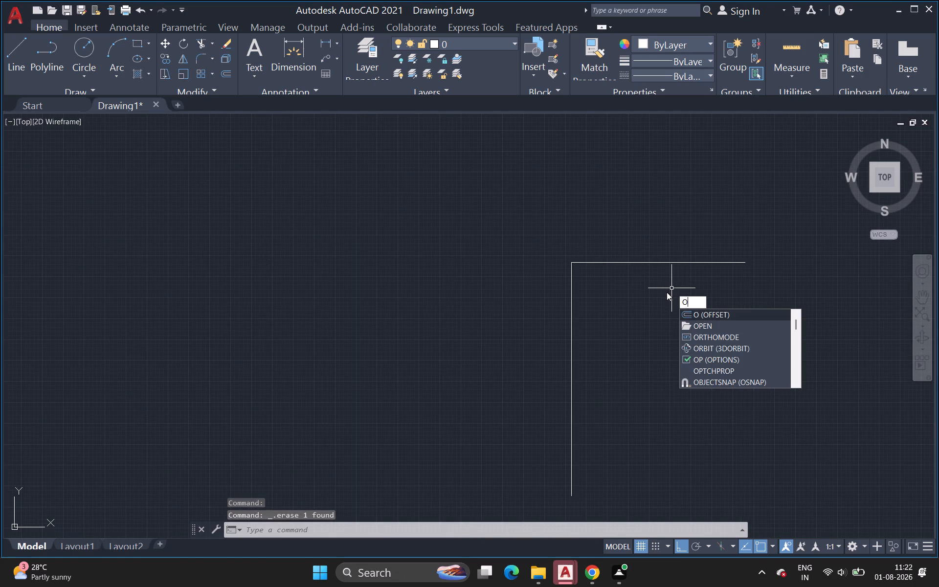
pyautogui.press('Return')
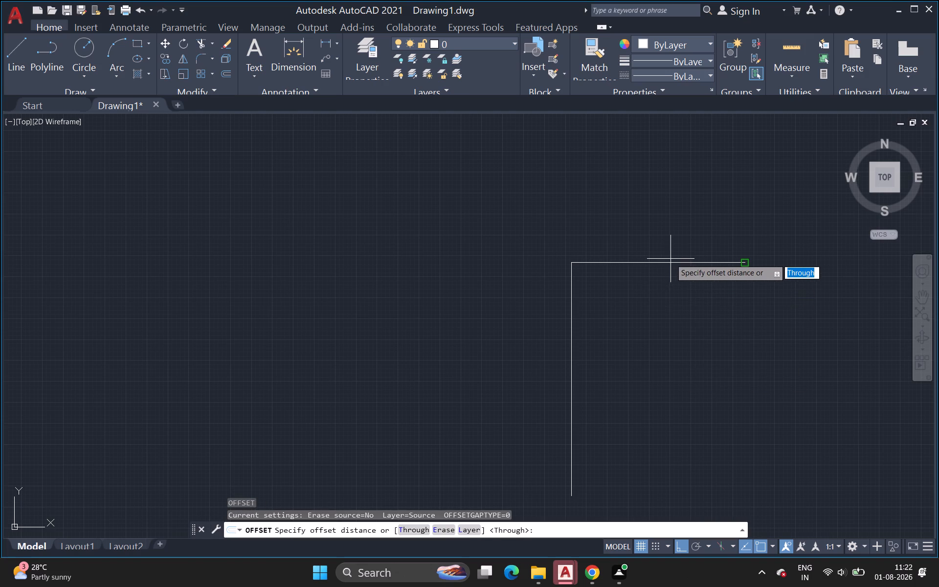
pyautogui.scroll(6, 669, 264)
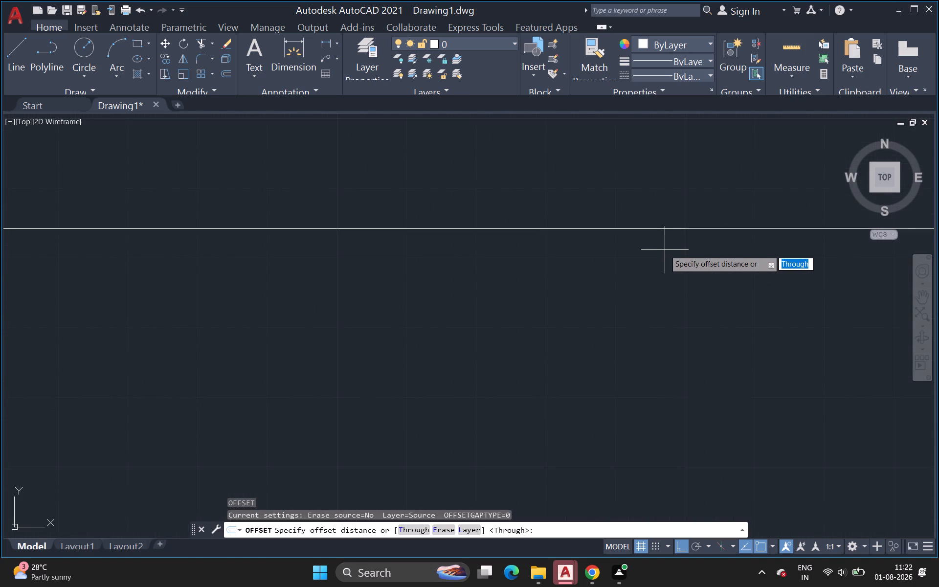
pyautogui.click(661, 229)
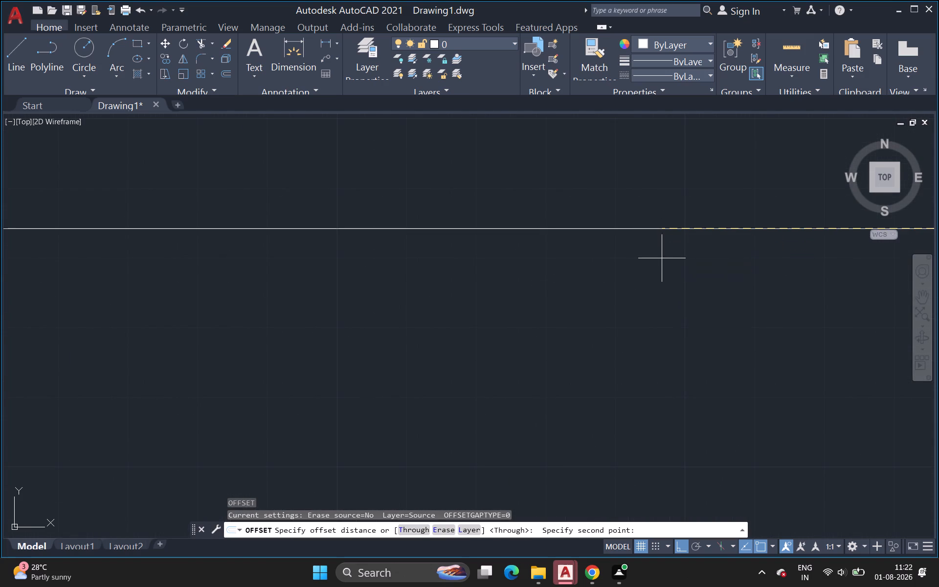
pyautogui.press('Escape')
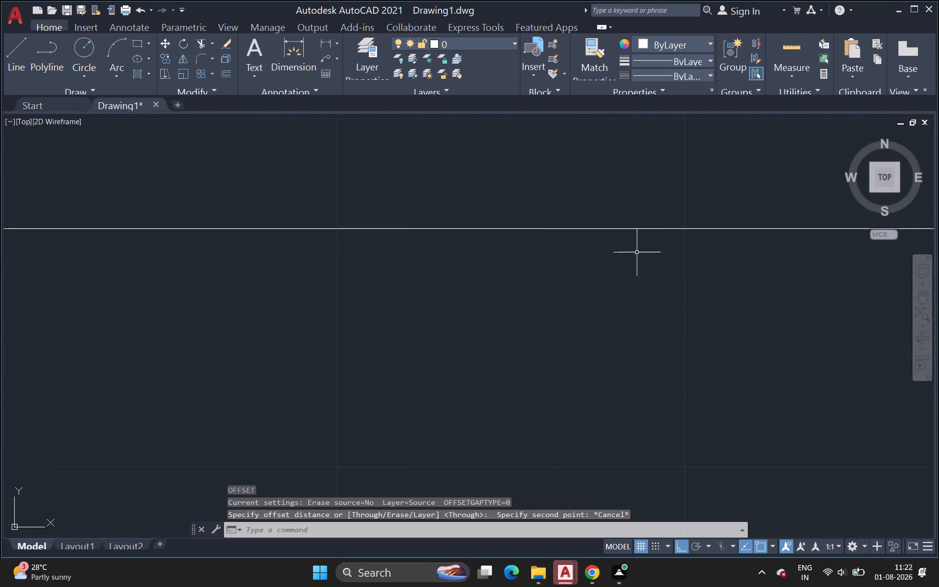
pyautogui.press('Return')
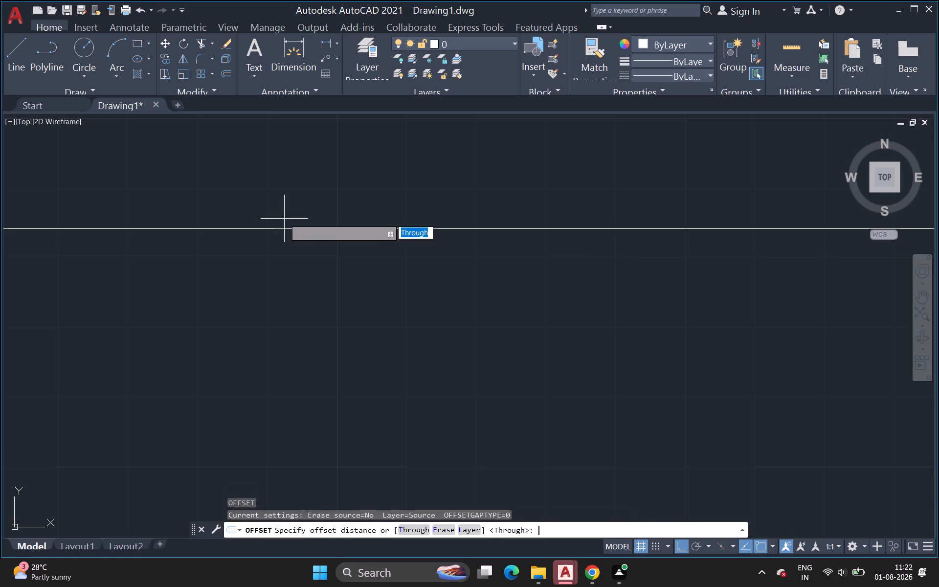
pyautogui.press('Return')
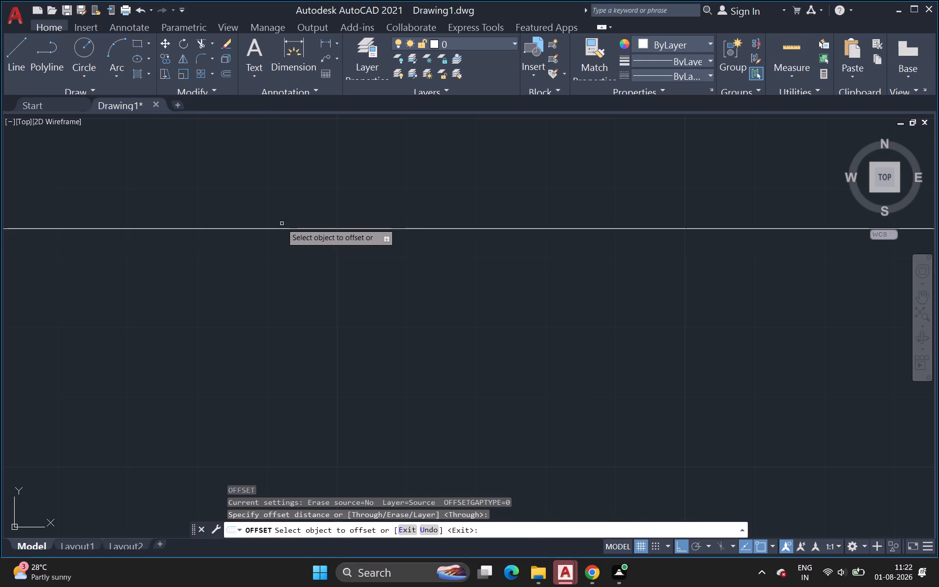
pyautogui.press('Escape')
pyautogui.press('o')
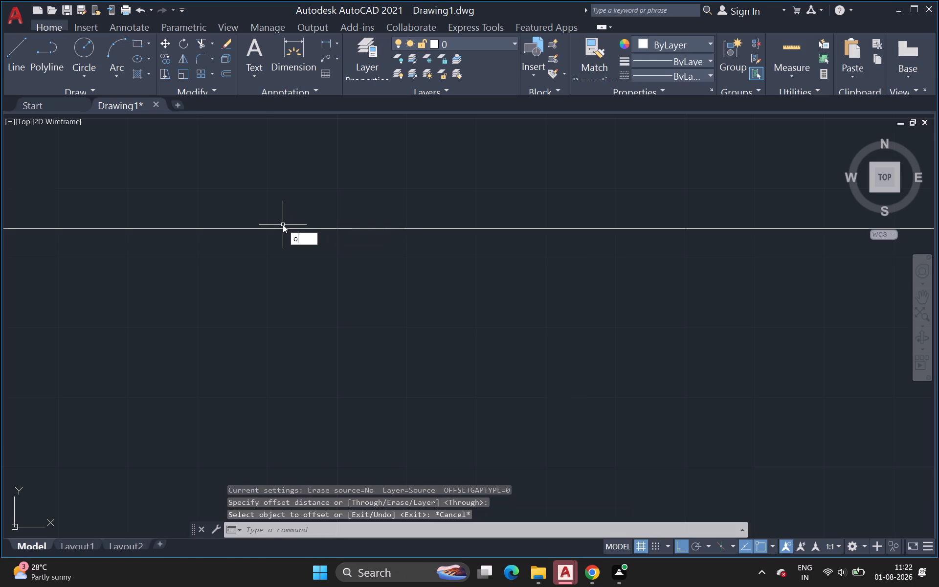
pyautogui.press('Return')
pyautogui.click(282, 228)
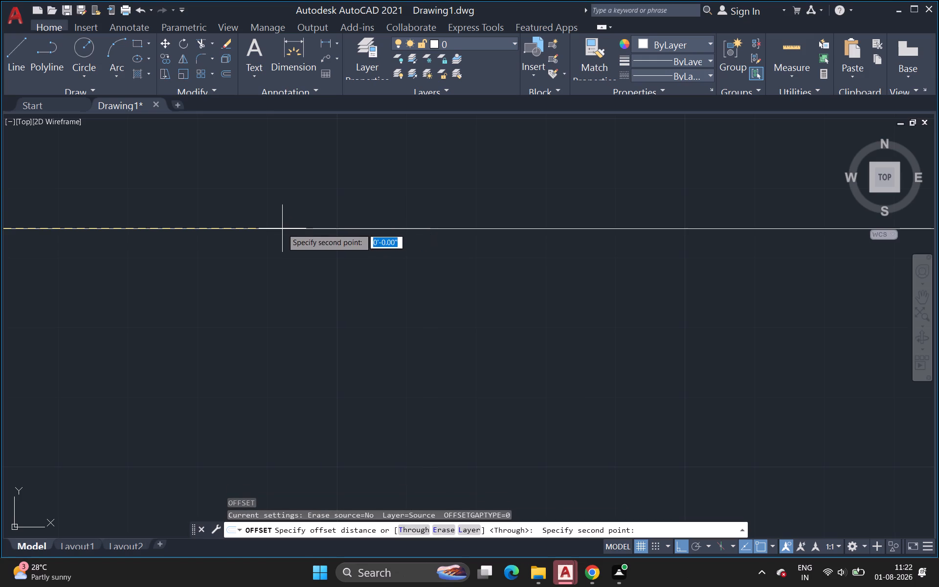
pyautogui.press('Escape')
# Delete the west vertical line of the outline, keeping only the top horizontal line.
pyautogui.scroll(-6, 208, 319)
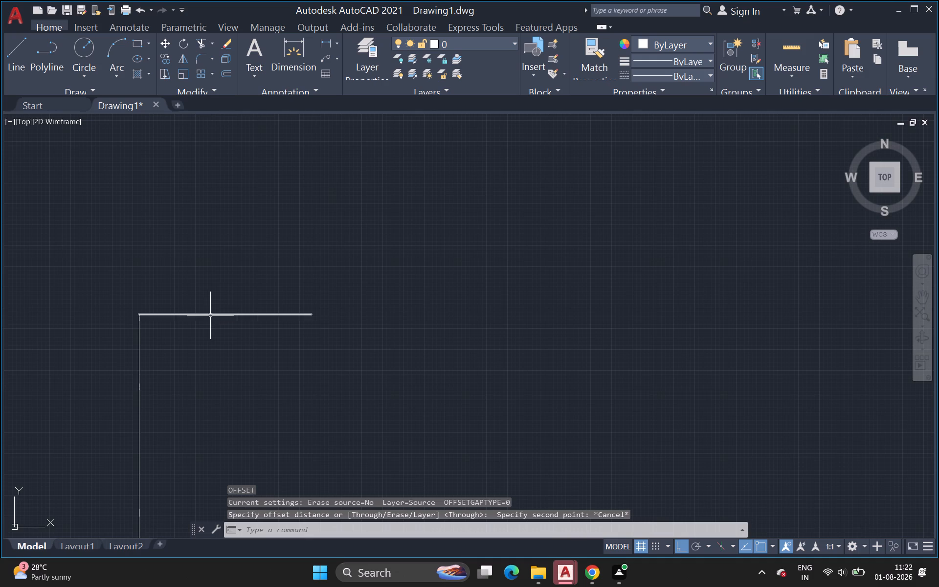
pyautogui.scroll(3, 142, 377)
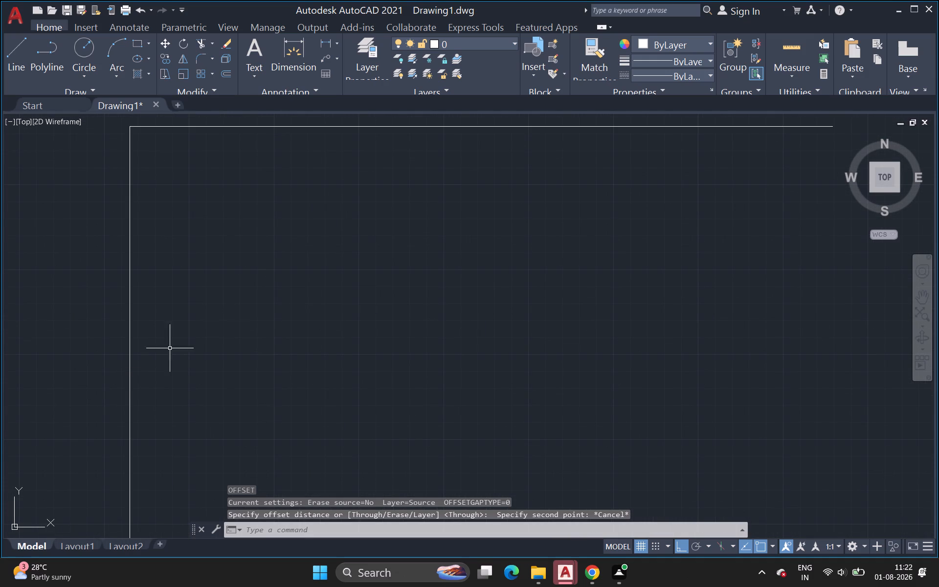
pyautogui.click(129, 345)
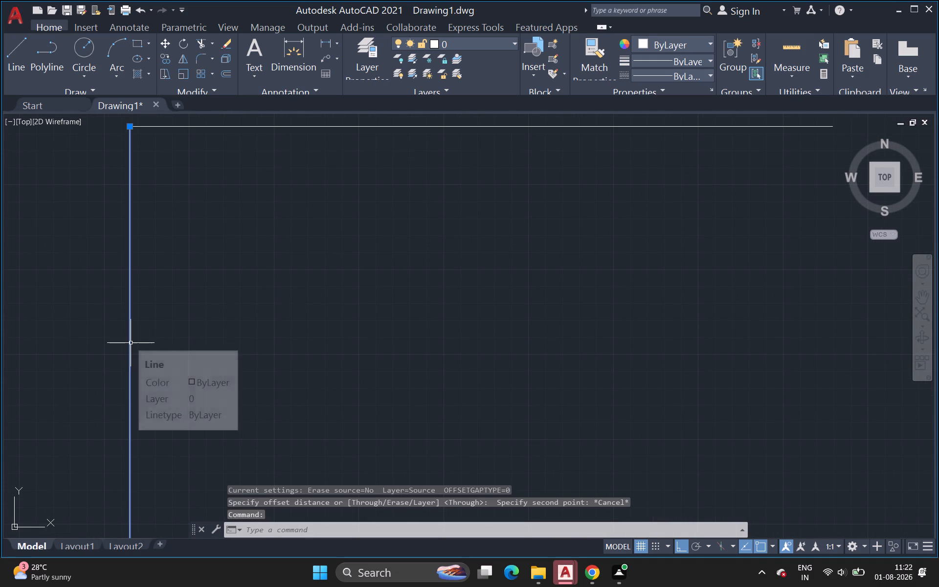
pyautogui.press('Delete')
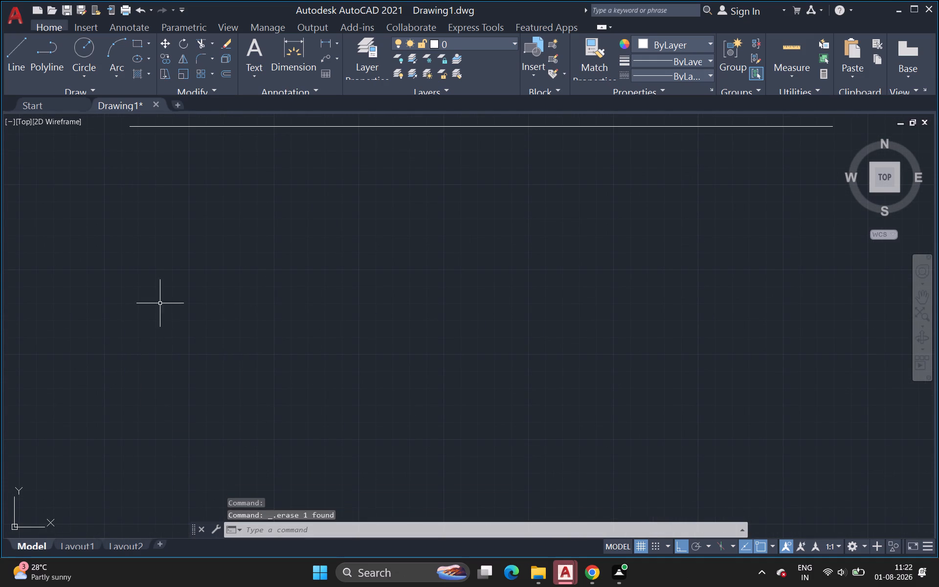
# Offset the remaining top horizontal line of the outline.
pyautogui.scroll(-2, 436, 143)
pyautogui.moveTo(436, 145); pyautogui.dragTo(432, 175, button='middle')
pyautogui.scroll(1, 432, 175)
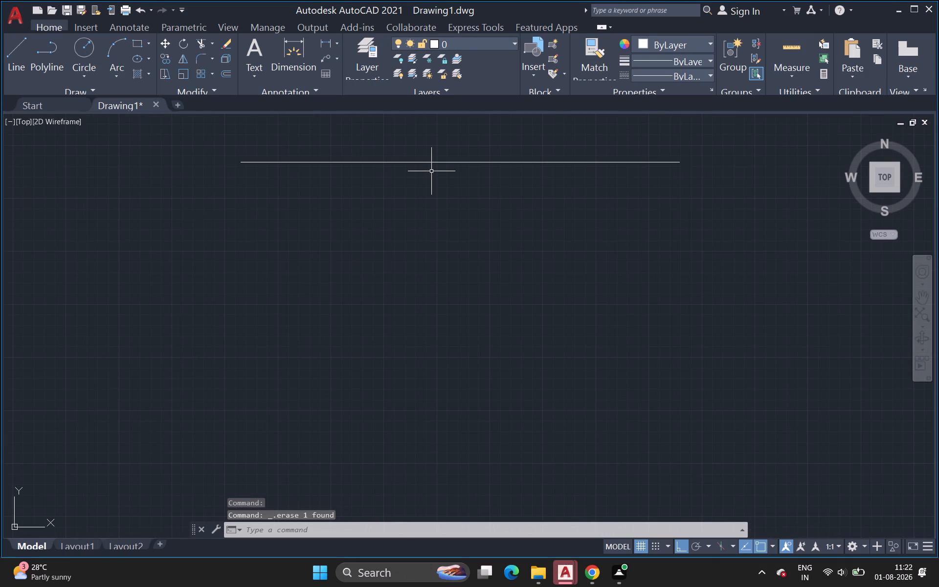
pyautogui.press('Escape')
pyautogui.press('o')
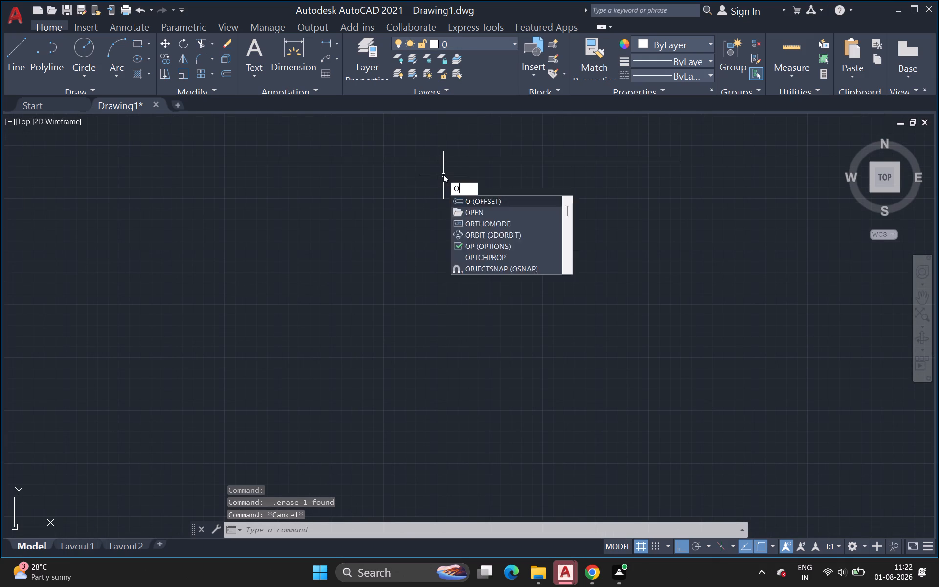
pyautogui.press('Return')
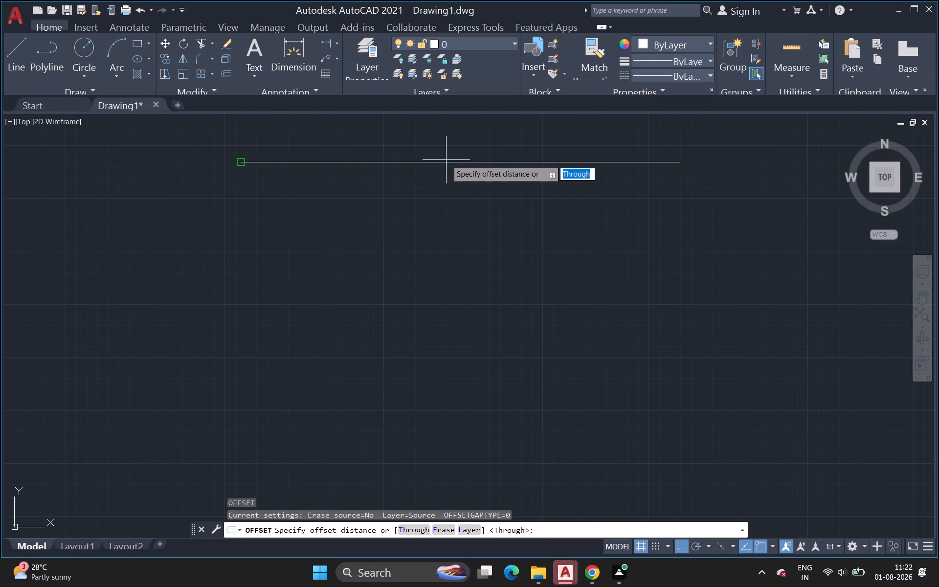
pyautogui.click(445, 163)
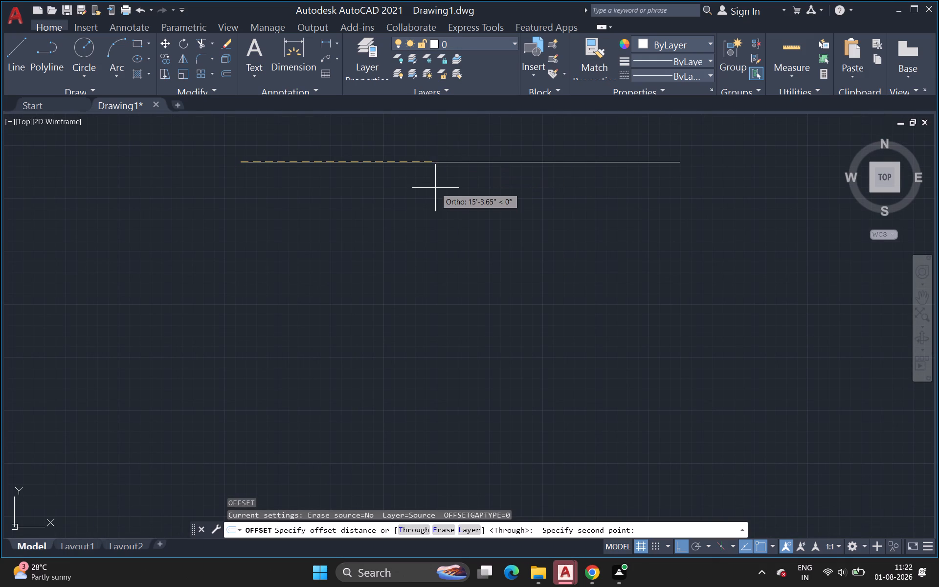
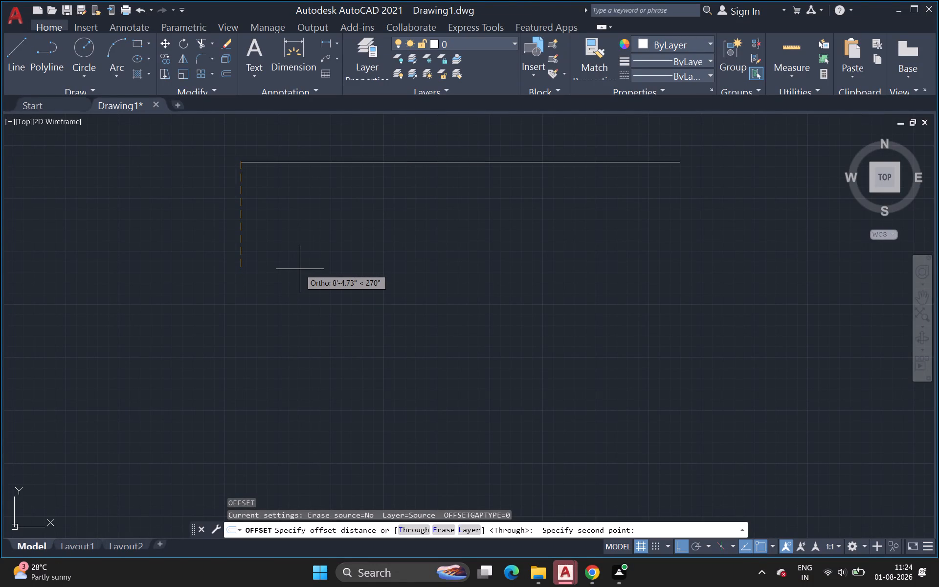
# Offset the top horizontal line downward by 4.5 inches to form the inner face of the north wall.
pyautogui.press('4')
pyautogui.write('.5')
pyautogui.press('Return')
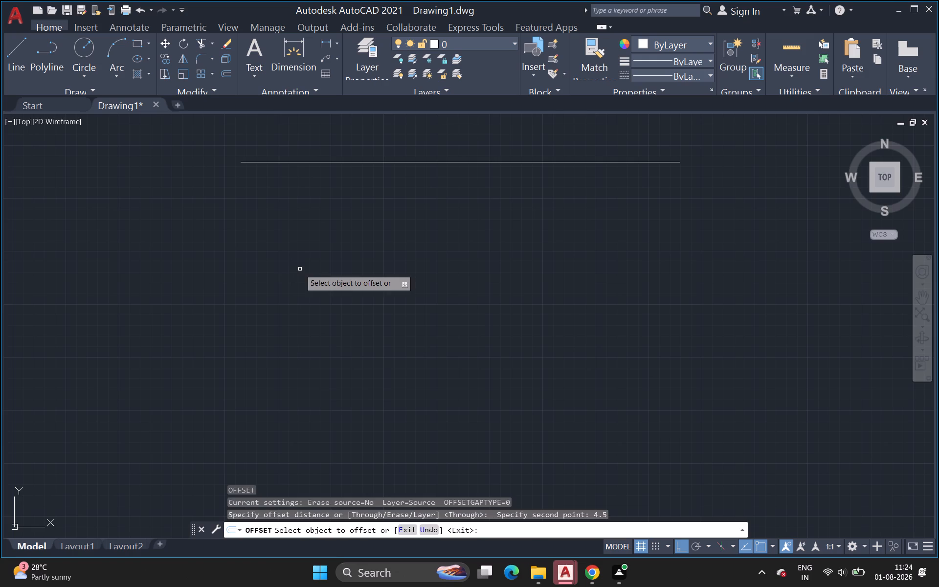
pyautogui.click(397, 162)
pyautogui.click(398, 169)
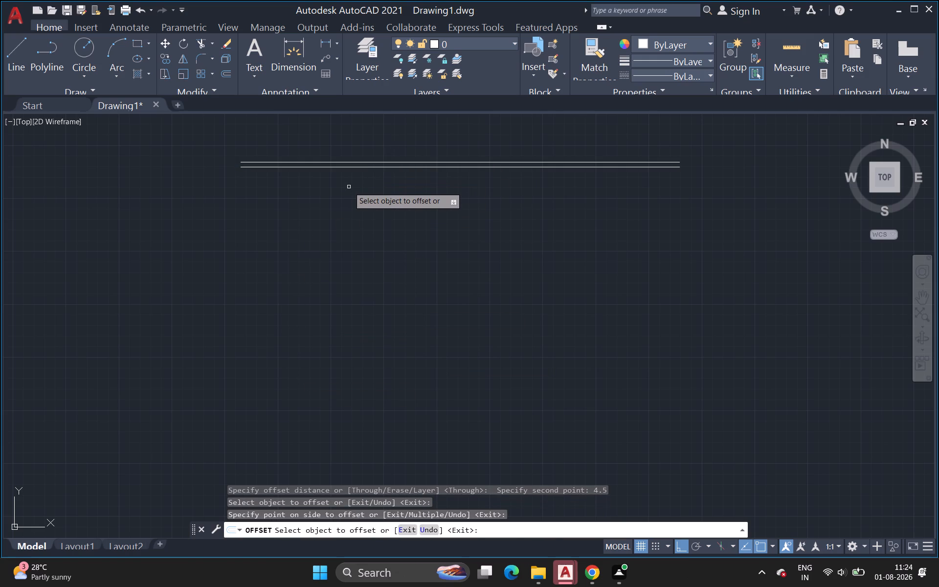
pyautogui.press('space')
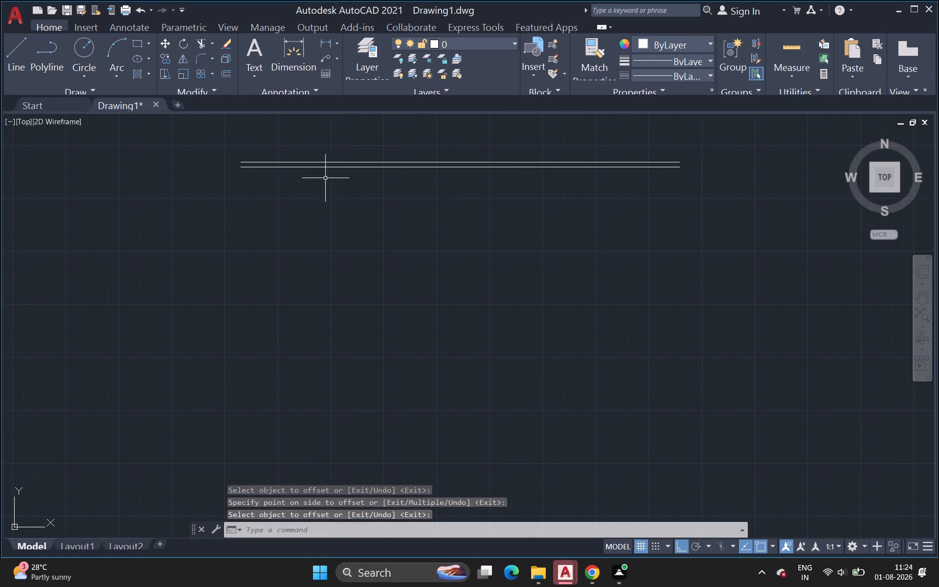
pyautogui.press('Escape')
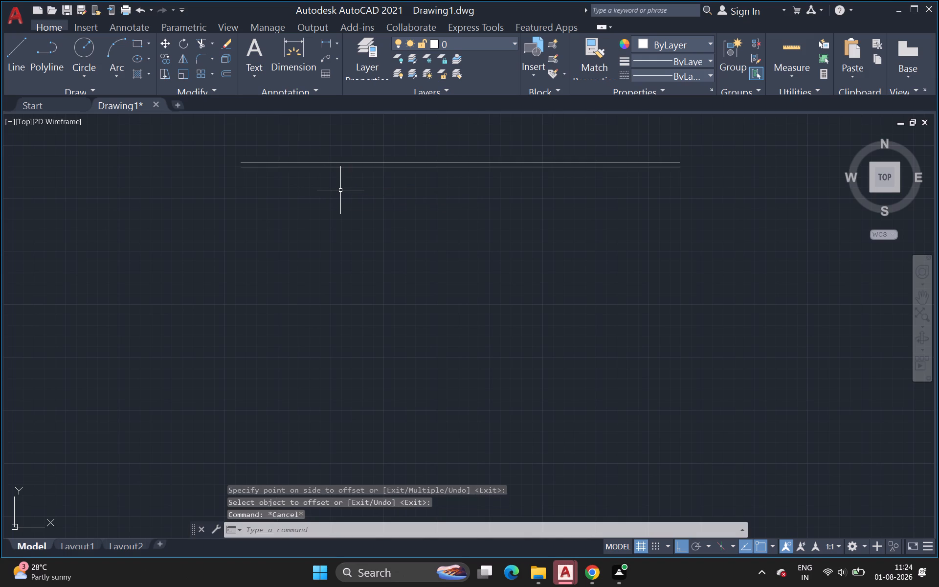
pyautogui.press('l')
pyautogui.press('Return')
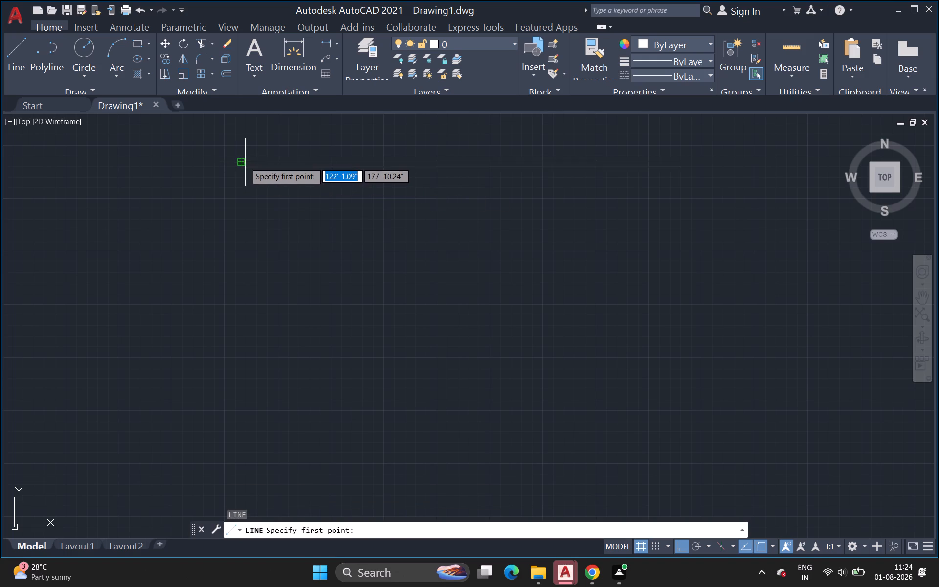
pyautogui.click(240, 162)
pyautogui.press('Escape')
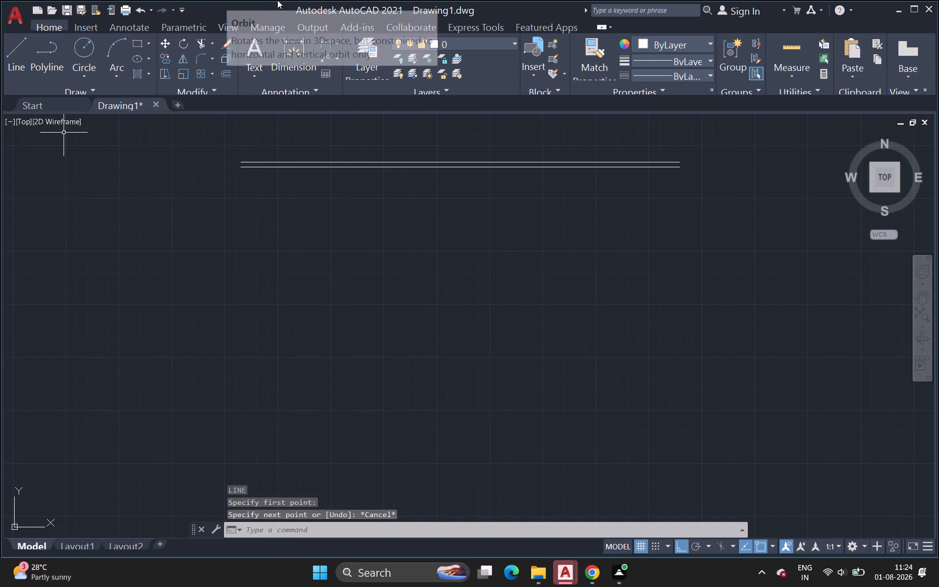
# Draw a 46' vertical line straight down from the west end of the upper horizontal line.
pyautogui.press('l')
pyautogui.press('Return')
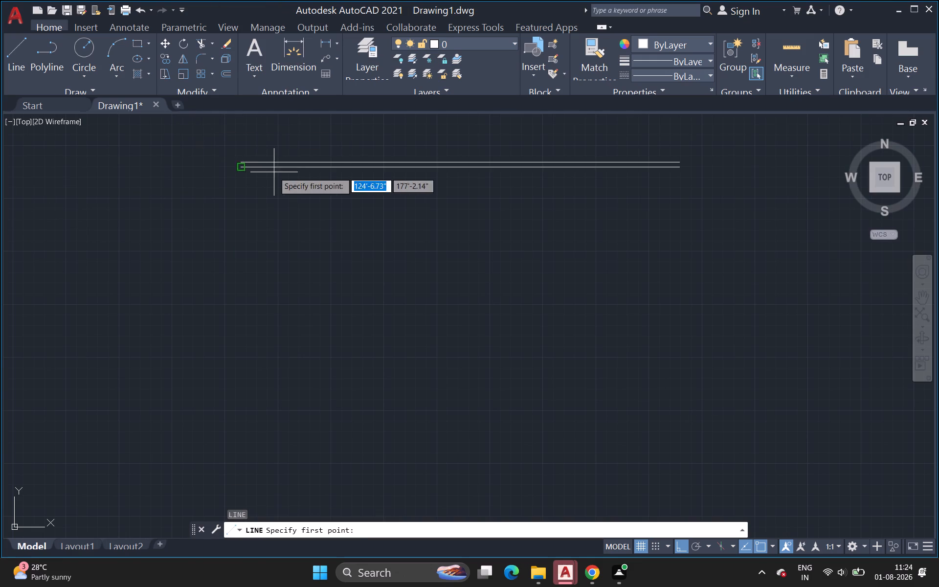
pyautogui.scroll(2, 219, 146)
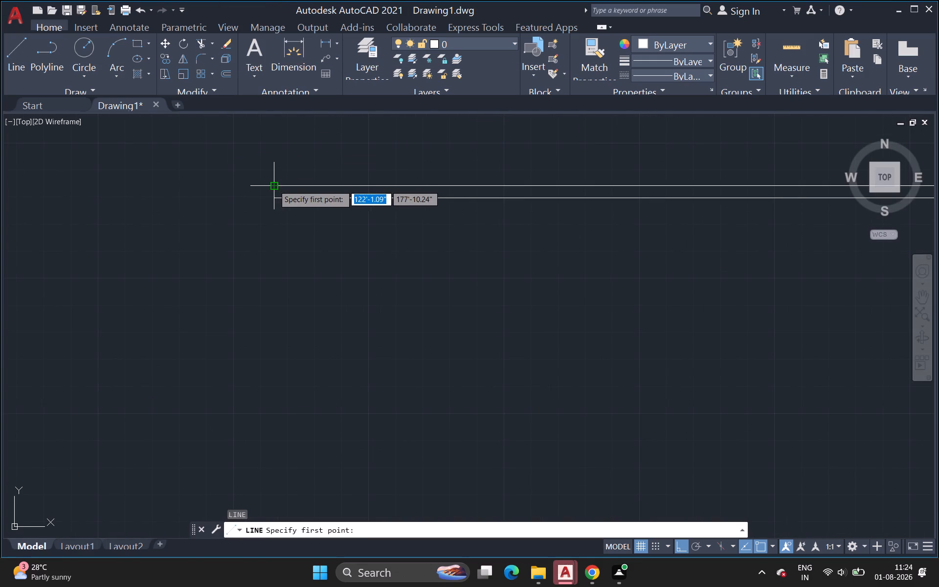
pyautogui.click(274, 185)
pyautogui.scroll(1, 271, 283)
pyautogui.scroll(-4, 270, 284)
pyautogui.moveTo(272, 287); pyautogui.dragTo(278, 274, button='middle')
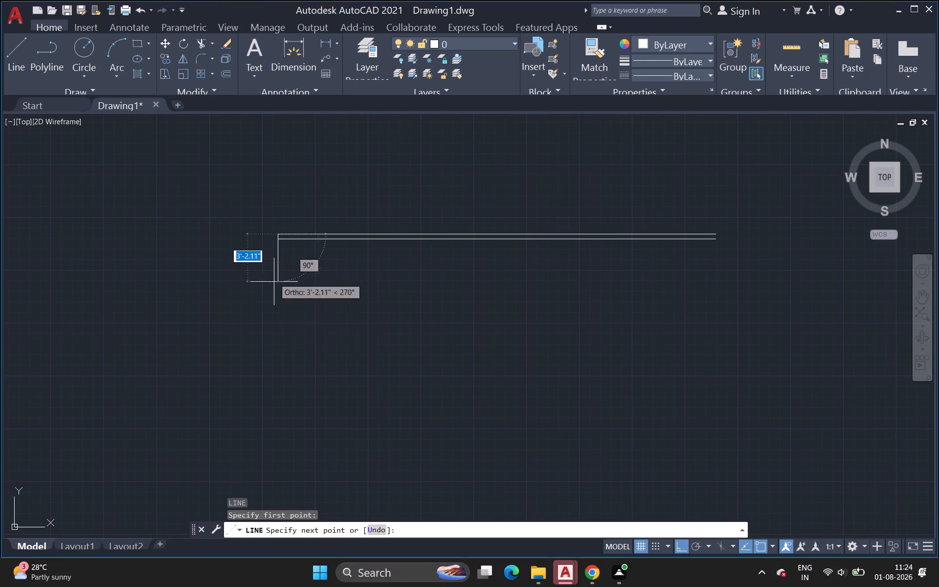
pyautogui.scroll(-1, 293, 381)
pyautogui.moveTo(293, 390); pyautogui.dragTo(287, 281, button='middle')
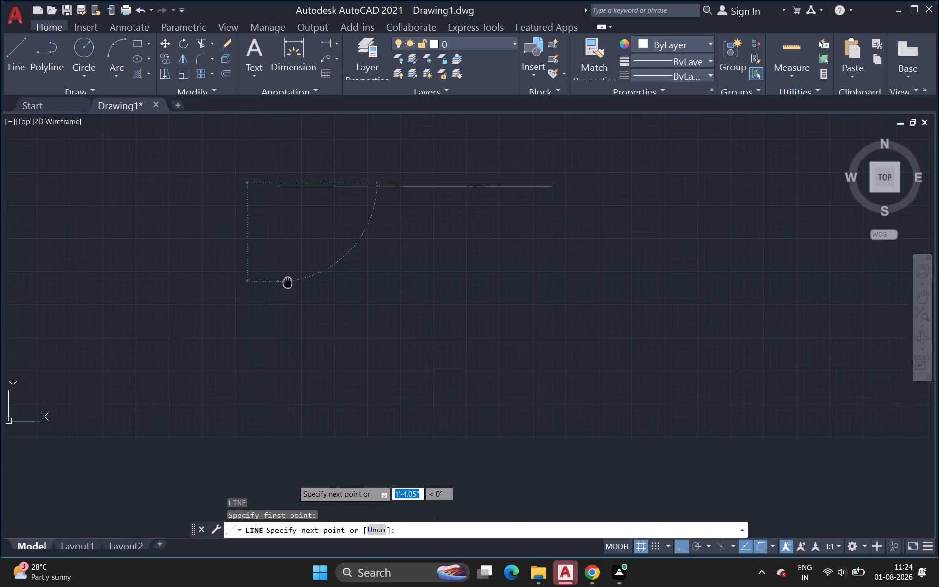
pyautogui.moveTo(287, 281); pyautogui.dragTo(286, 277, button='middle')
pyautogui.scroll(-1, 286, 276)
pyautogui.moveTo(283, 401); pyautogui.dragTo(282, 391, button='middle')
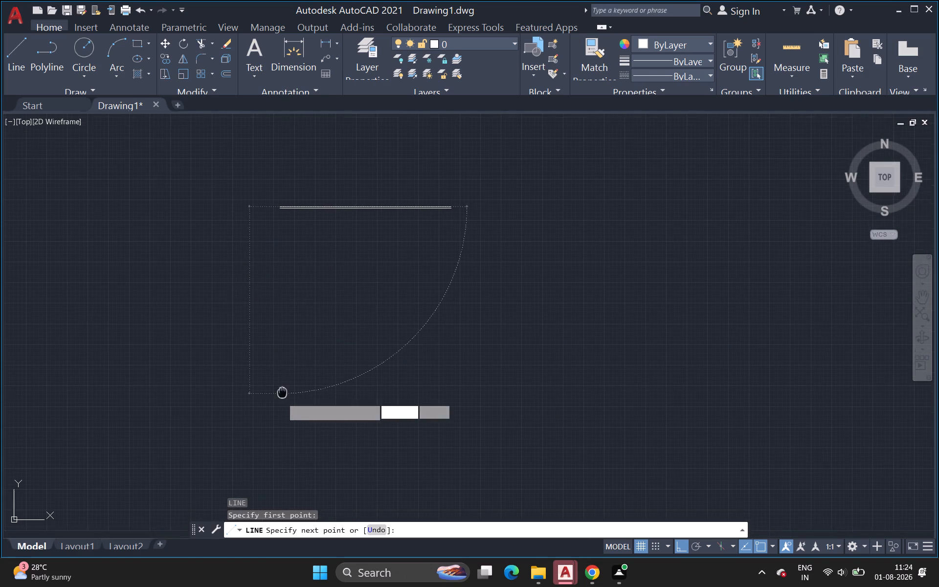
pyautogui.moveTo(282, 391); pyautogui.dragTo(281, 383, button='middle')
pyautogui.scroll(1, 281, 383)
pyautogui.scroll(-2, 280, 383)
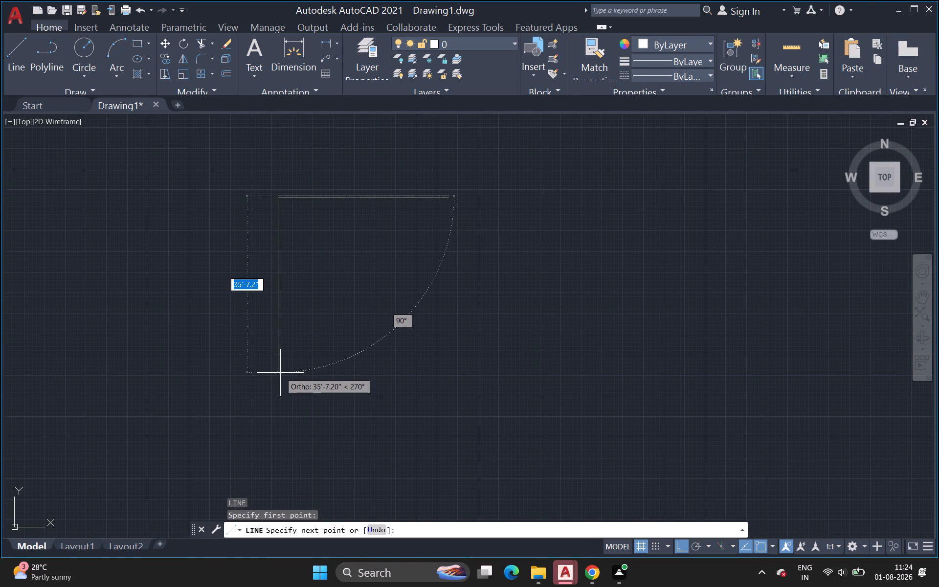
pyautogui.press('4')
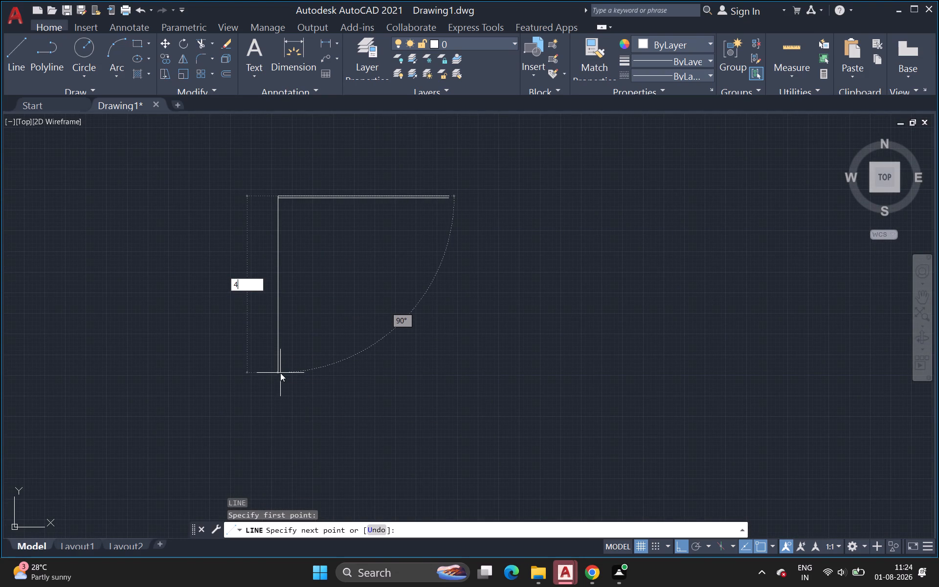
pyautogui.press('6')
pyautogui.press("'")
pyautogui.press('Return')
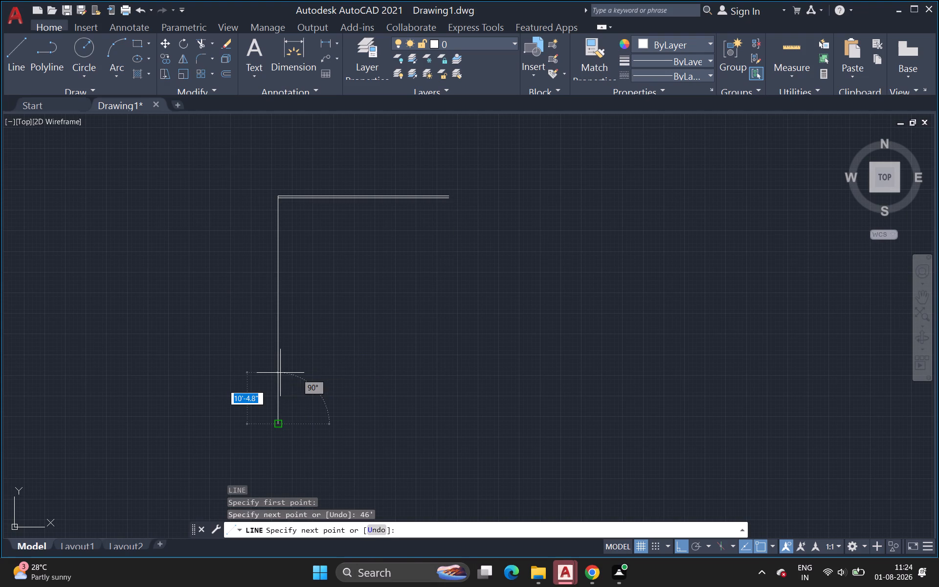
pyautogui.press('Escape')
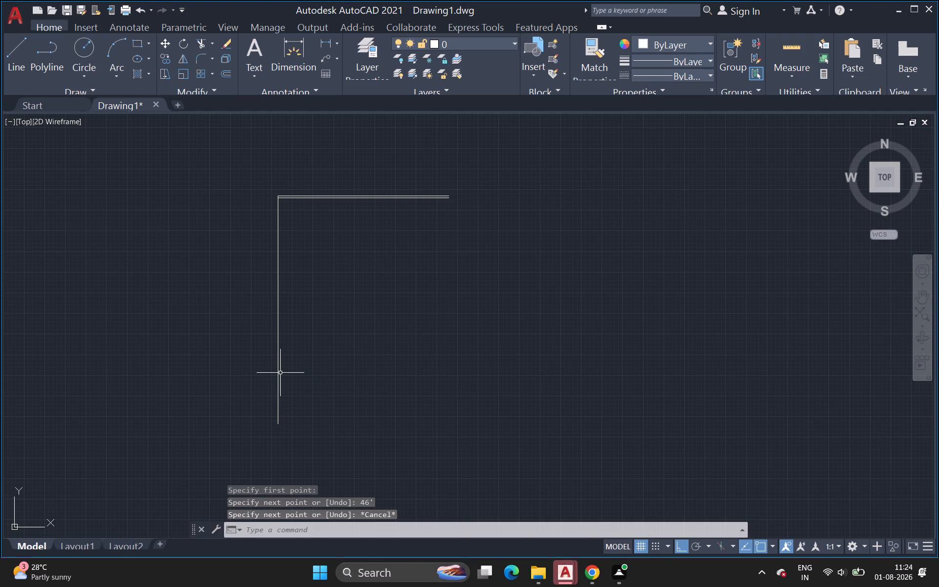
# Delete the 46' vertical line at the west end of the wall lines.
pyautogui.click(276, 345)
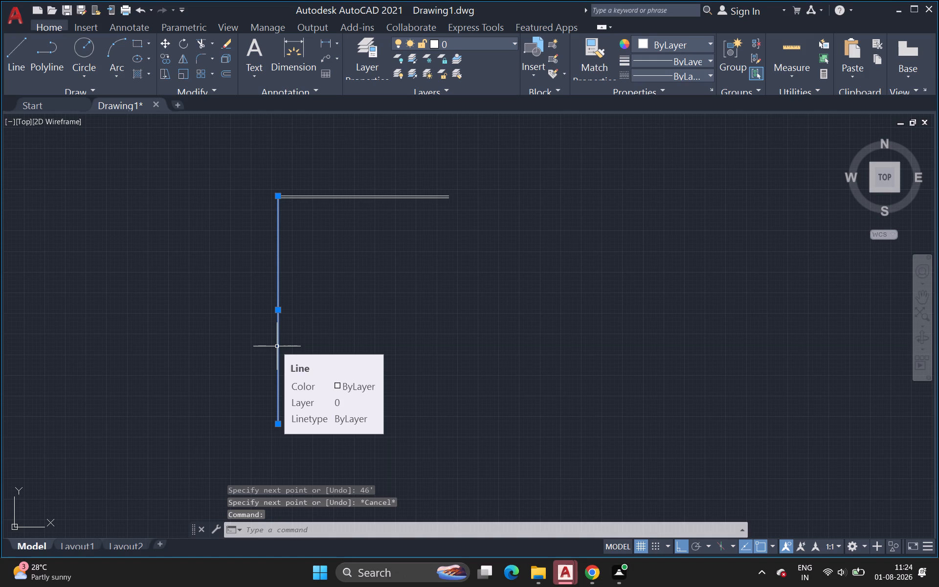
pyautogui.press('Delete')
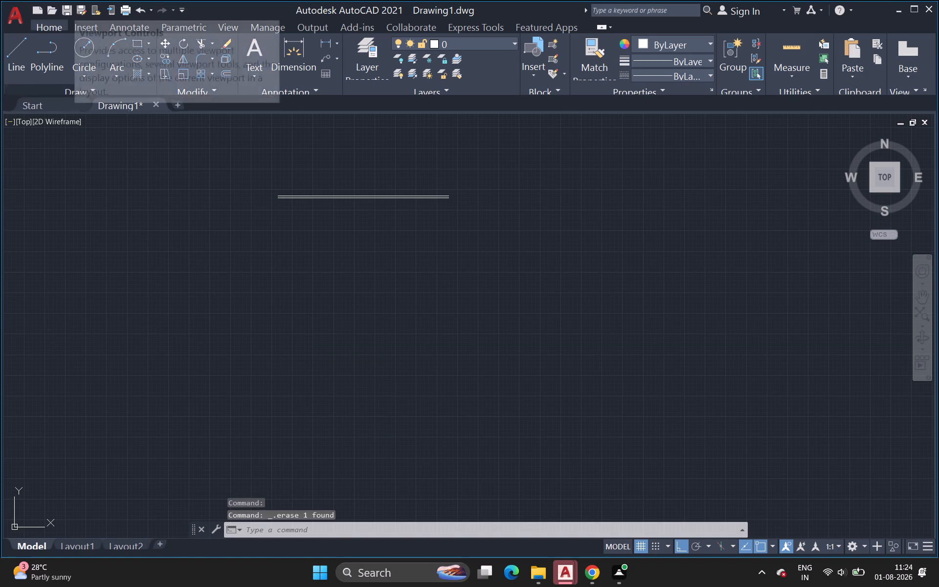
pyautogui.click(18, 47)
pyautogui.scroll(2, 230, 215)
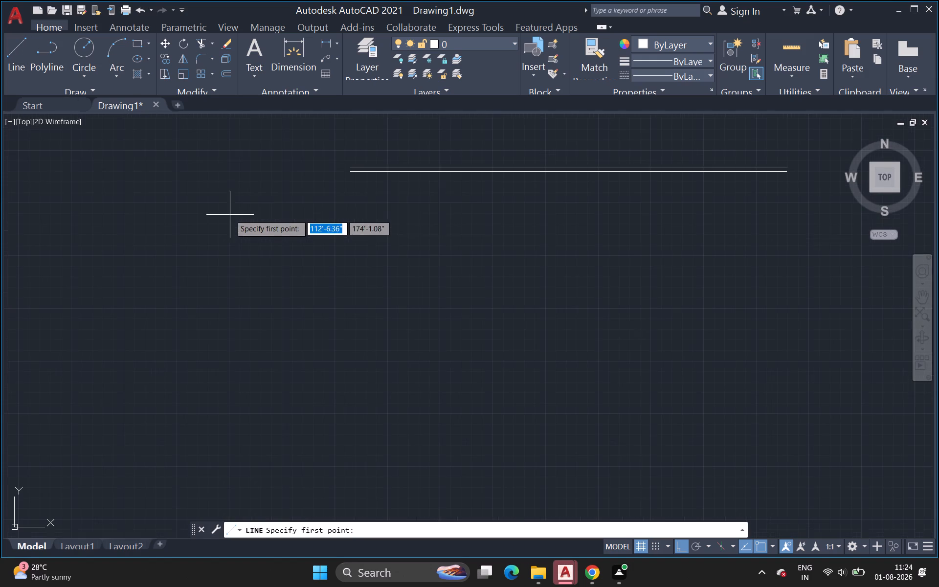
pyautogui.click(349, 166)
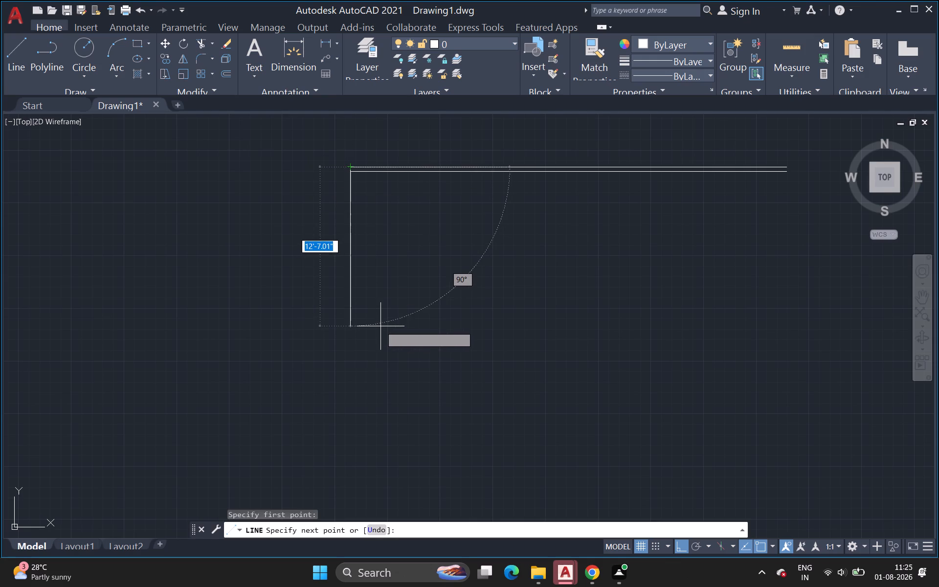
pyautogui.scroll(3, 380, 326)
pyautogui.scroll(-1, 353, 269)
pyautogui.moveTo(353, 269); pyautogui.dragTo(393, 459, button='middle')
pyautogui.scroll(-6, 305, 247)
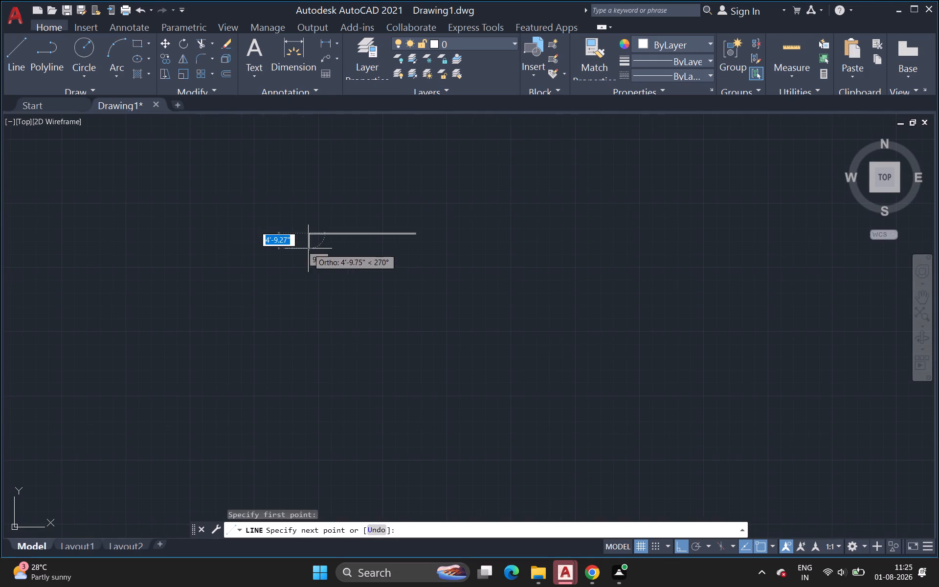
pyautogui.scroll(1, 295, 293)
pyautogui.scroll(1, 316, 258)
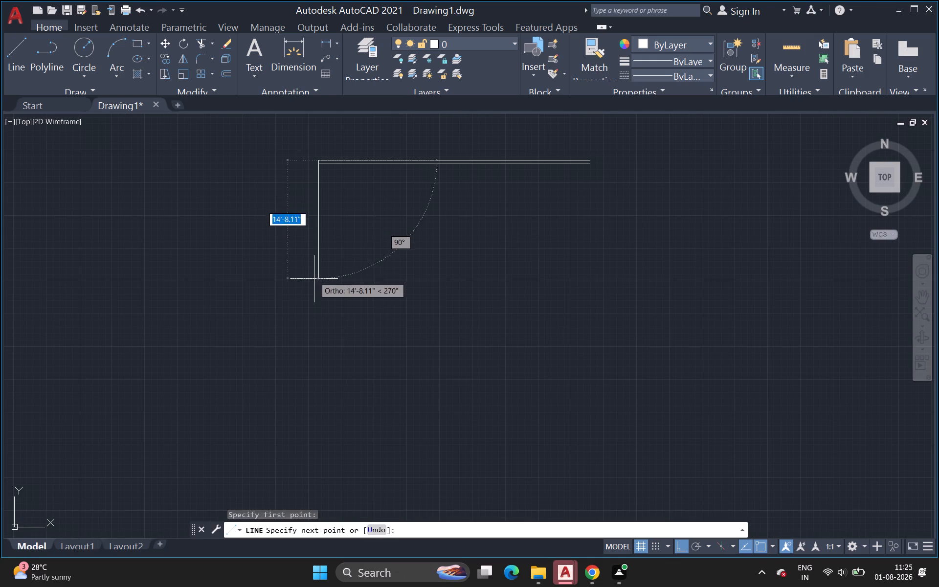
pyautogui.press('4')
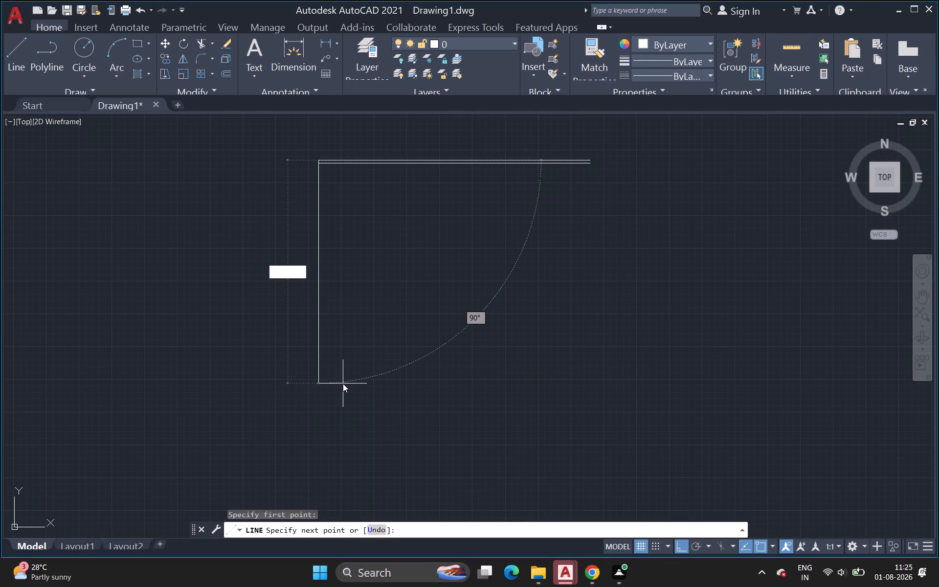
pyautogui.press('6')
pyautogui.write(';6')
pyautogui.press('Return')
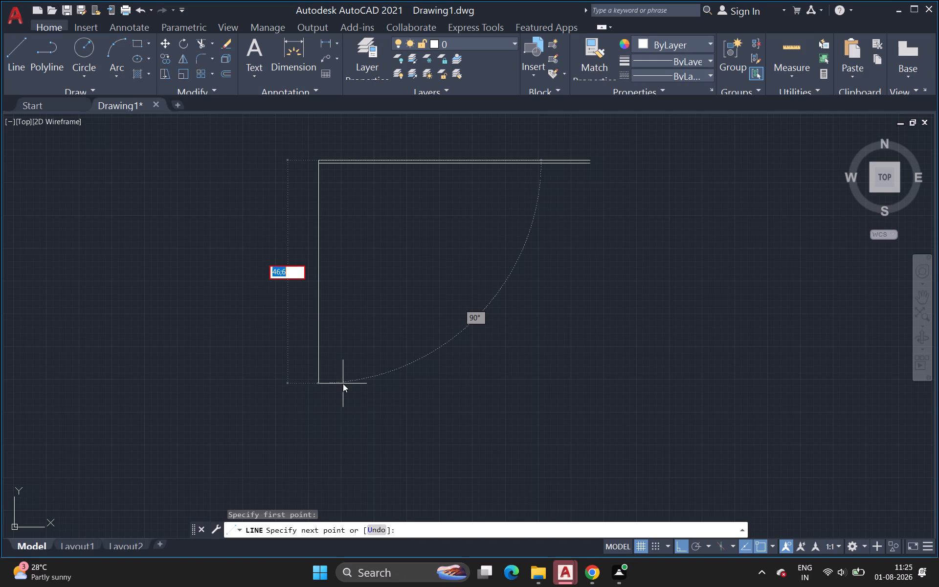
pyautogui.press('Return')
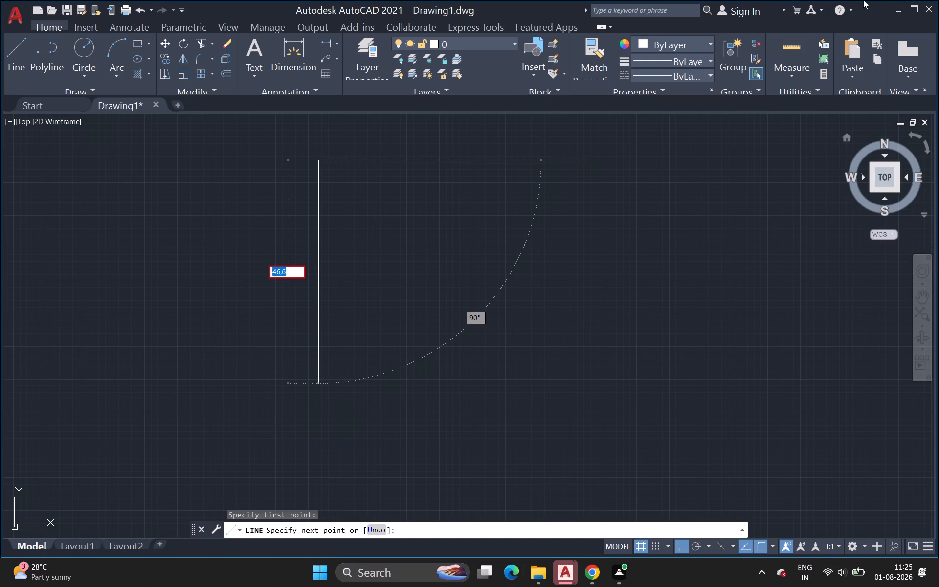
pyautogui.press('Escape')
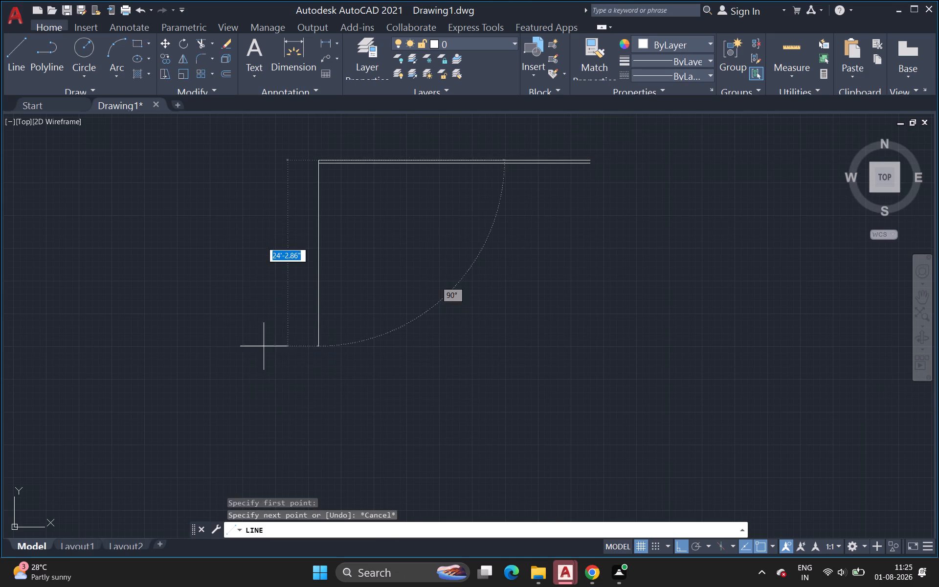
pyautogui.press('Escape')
# Draw a 46'6 vertical line straight down from the west end of the upper horizontal wall line.
pyautogui.click(22, 49)
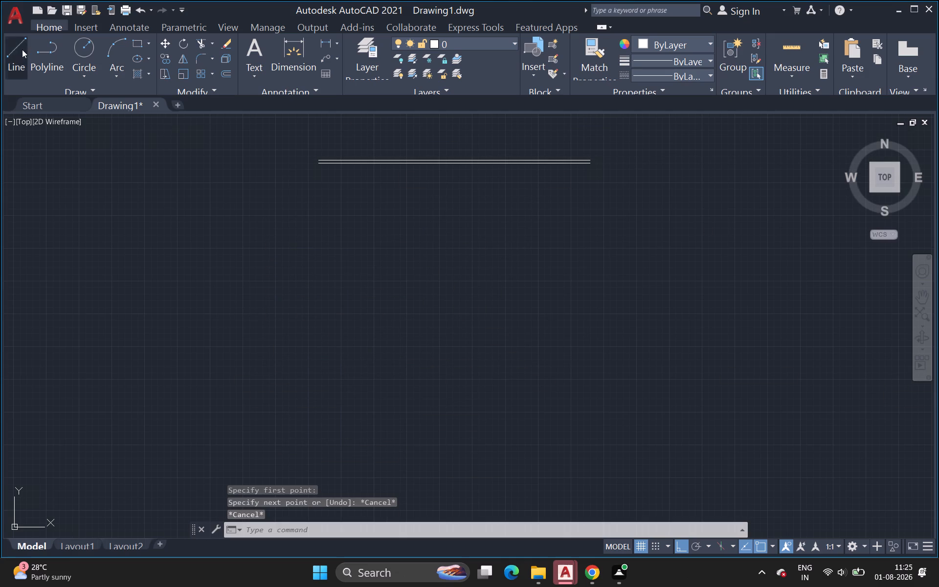
pyautogui.scroll(3, 312, 160)
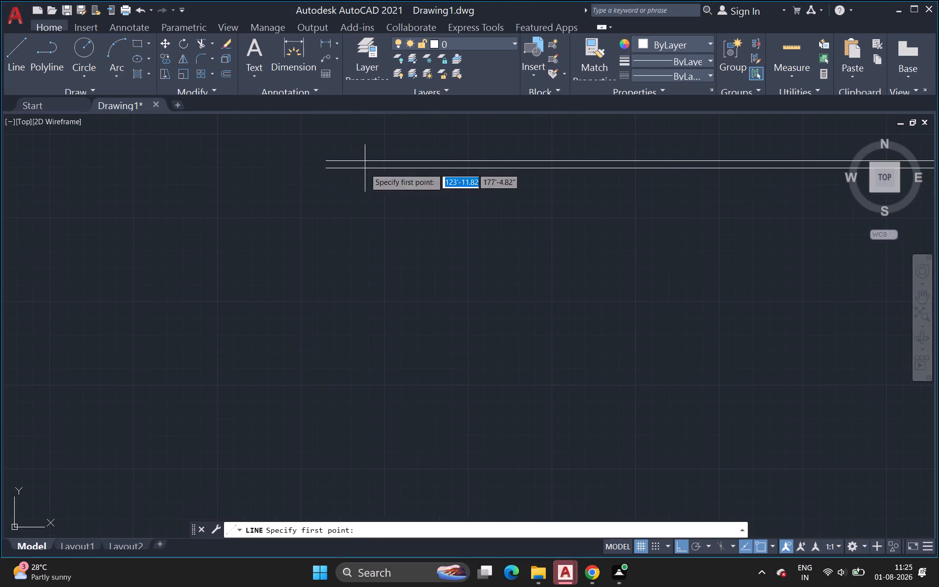
pyautogui.click(328, 164)
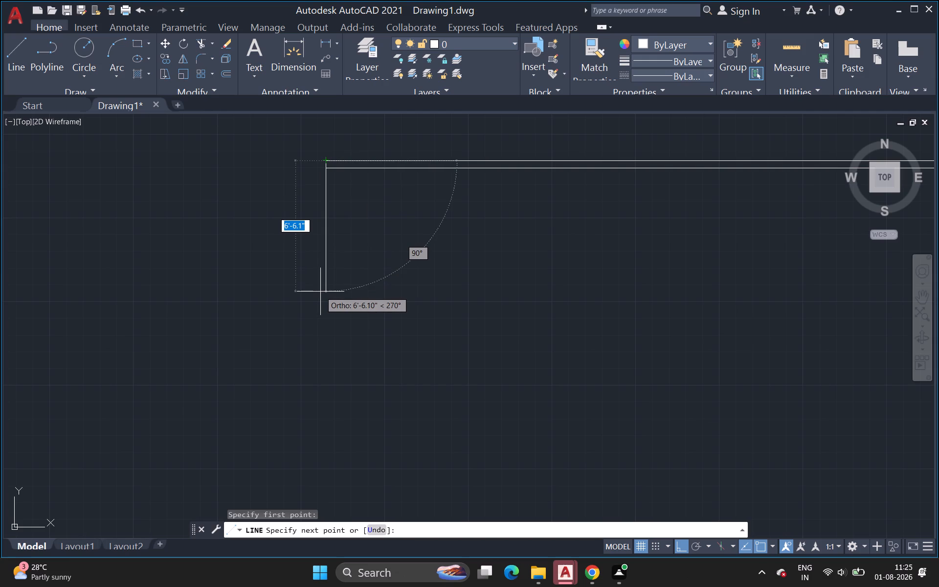
pyautogui.press('4')
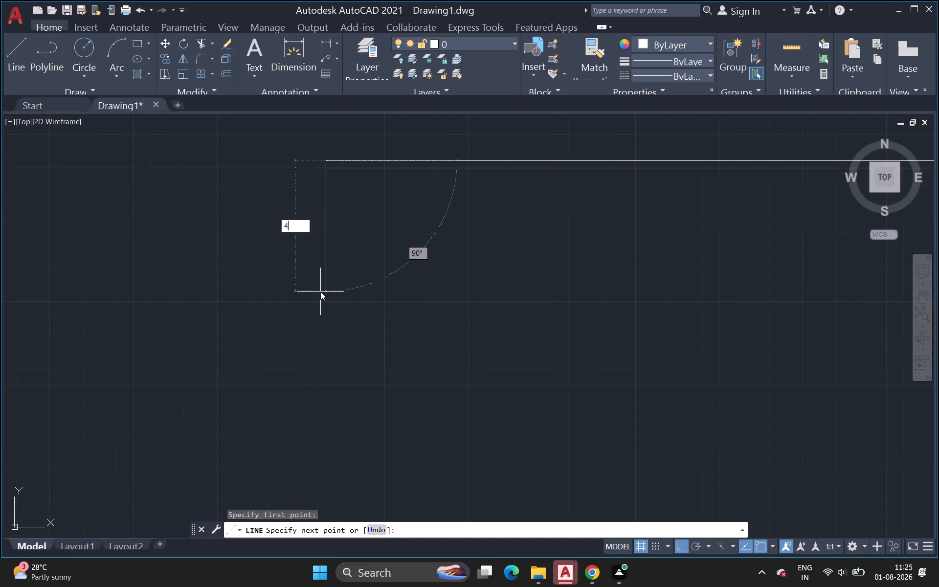
pyautogui.press('6')
pyautogui.press("'")
pyautogui.press('6')
pyautogui.press('Return')
pyautogui.scroll(-5, 256, 274)
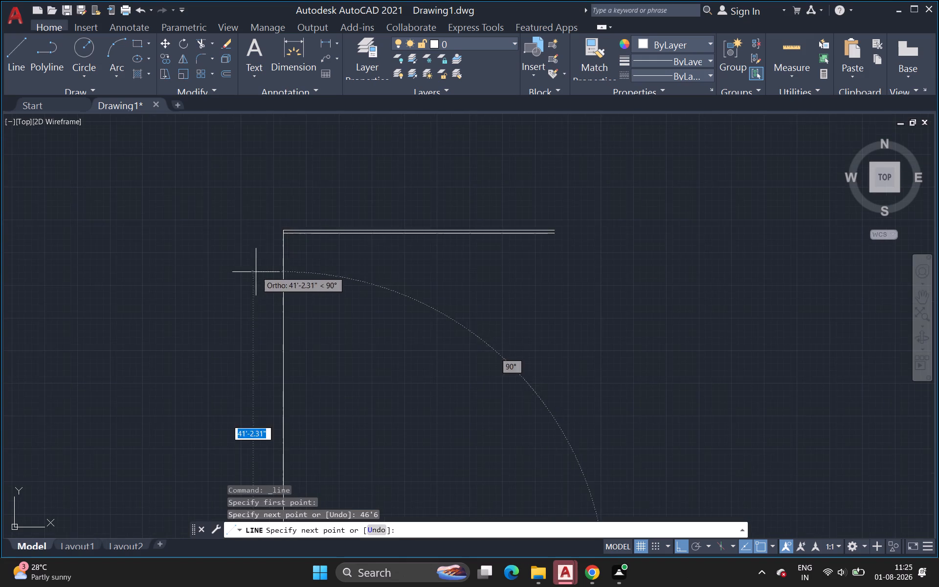
pyautogui.moveTo(259, 262); pyautogui.dragTo(267, 250, button='middle')
pyautogui.scroll(-5, 343, 457)
pyautogui.moveTo(342, 456); pyautogui.dragTo(393, 420, button='middle')
pyautogui.scroll(-1, 393, 420)
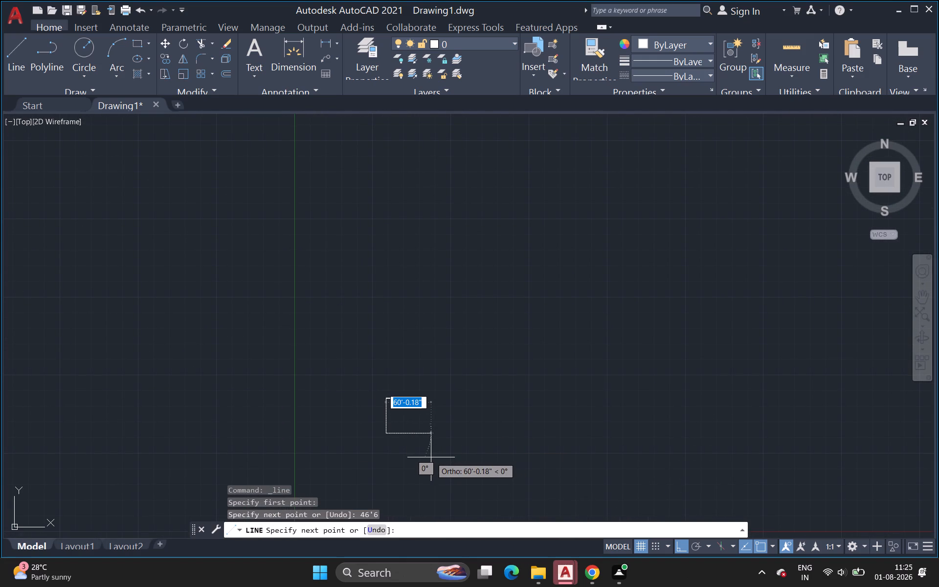
pyautogui.press('Escape')
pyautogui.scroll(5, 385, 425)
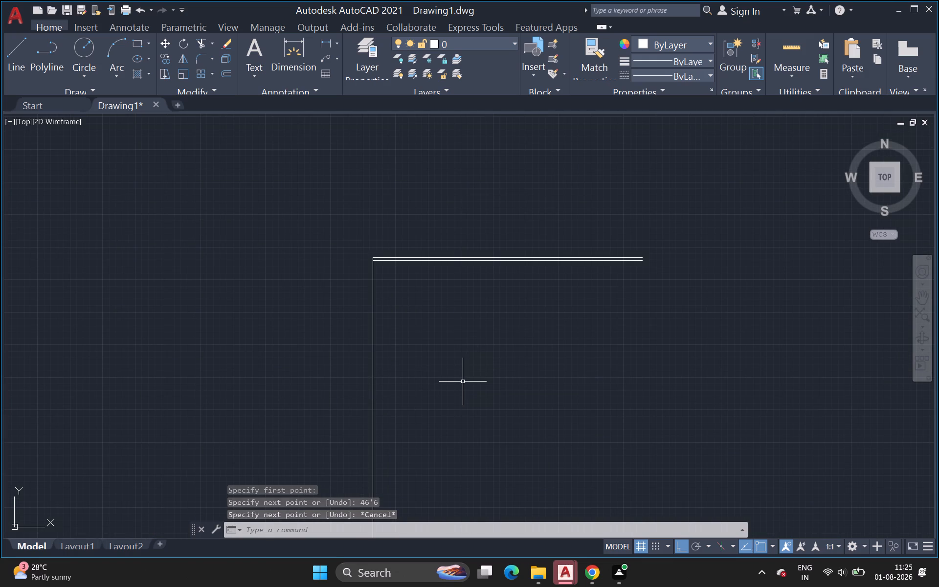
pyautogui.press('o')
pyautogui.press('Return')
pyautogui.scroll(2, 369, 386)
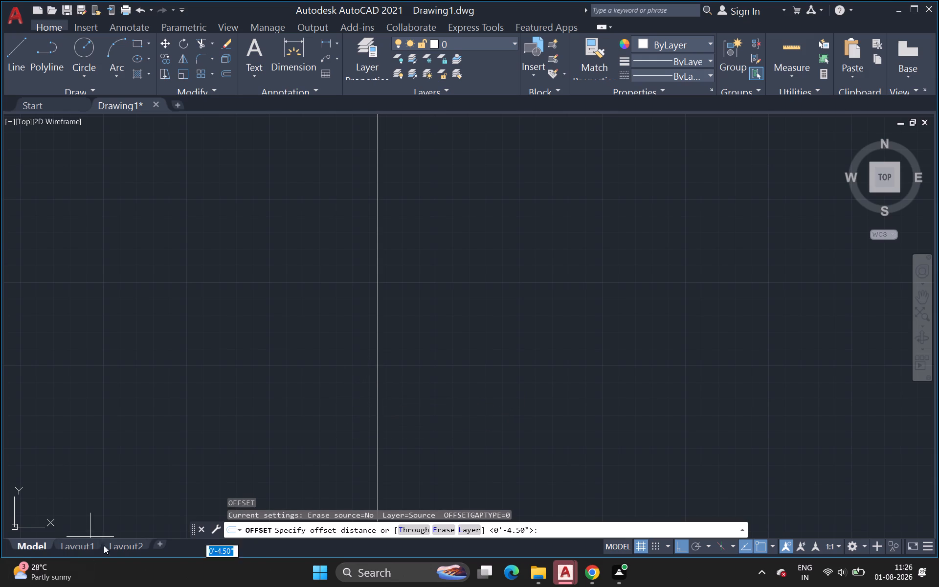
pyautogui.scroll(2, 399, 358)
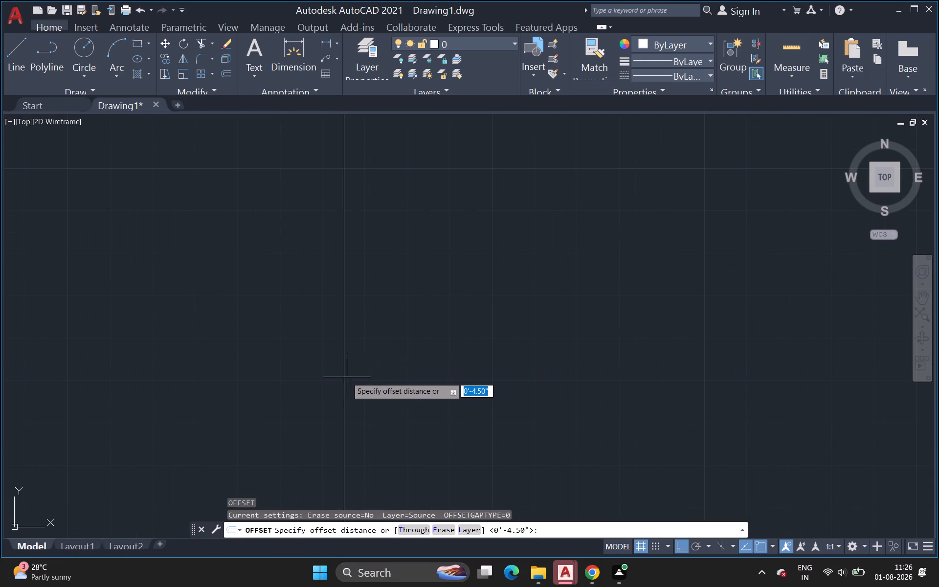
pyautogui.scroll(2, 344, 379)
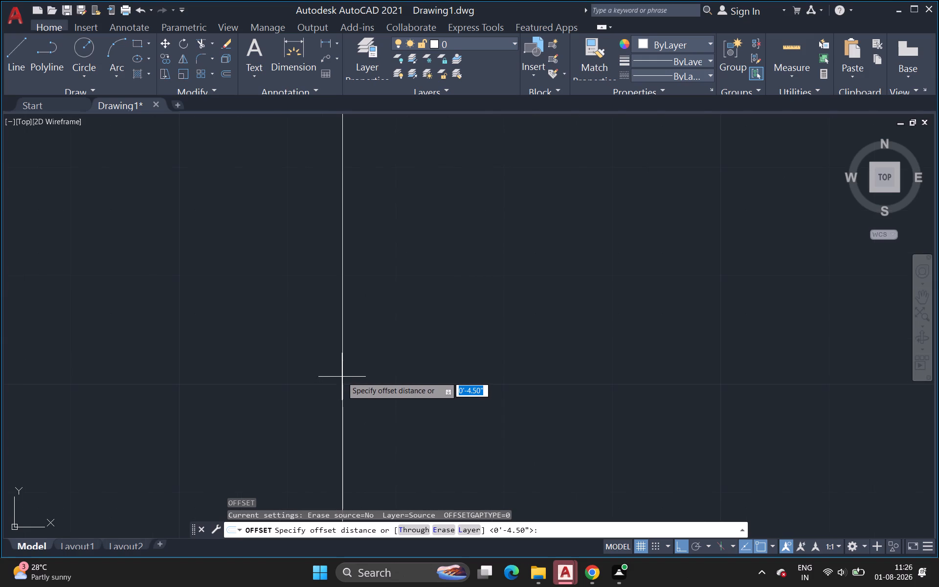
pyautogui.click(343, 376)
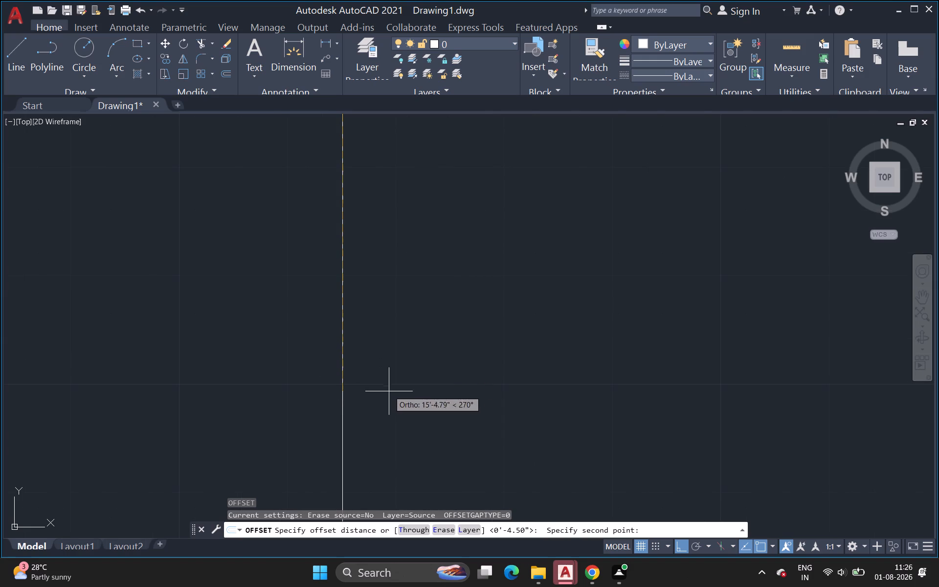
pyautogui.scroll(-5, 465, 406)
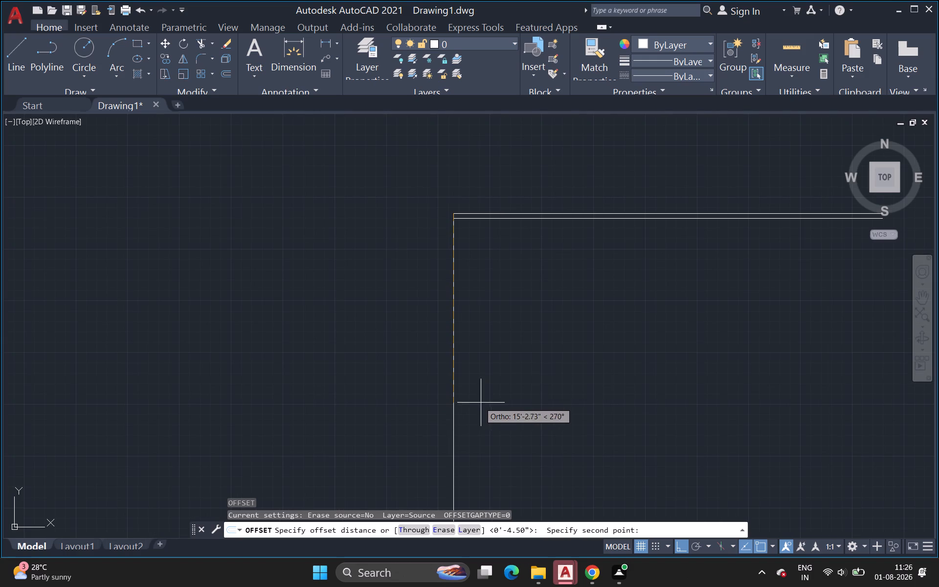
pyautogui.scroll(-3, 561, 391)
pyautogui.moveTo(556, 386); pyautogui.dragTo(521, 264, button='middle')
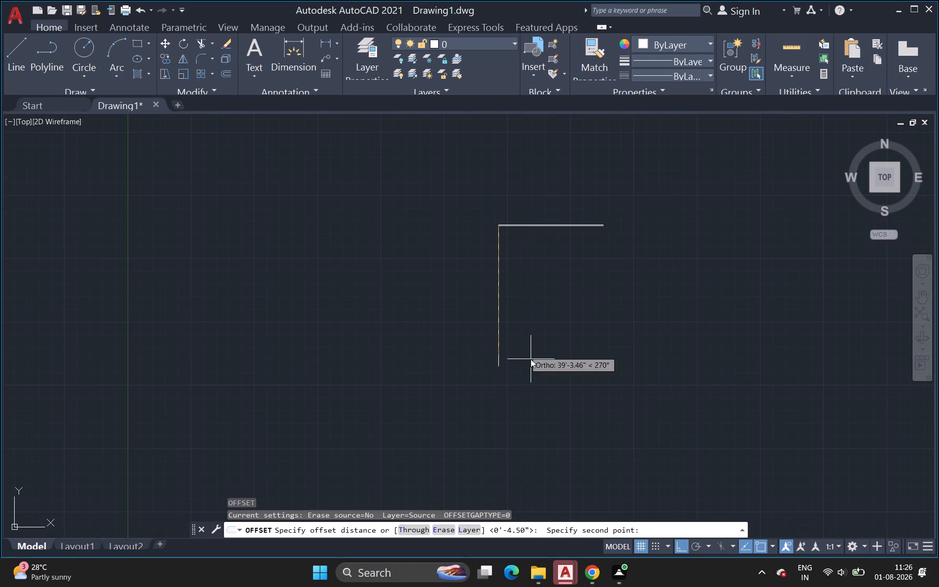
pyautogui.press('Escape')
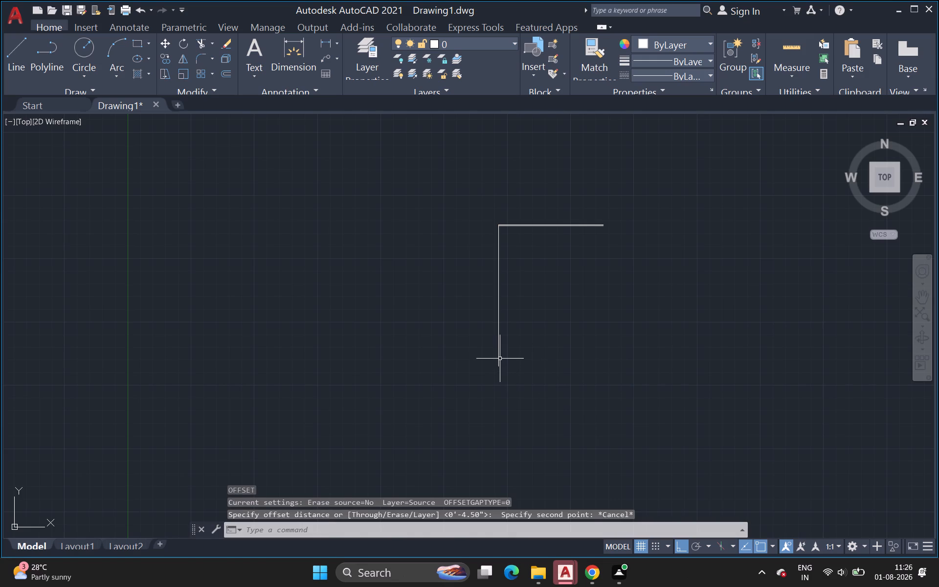
# Offset the west vertical line 9" to the east to form the inner face of the west wall.
pyautogui.press('space')
pyautogui.click(501, 361)
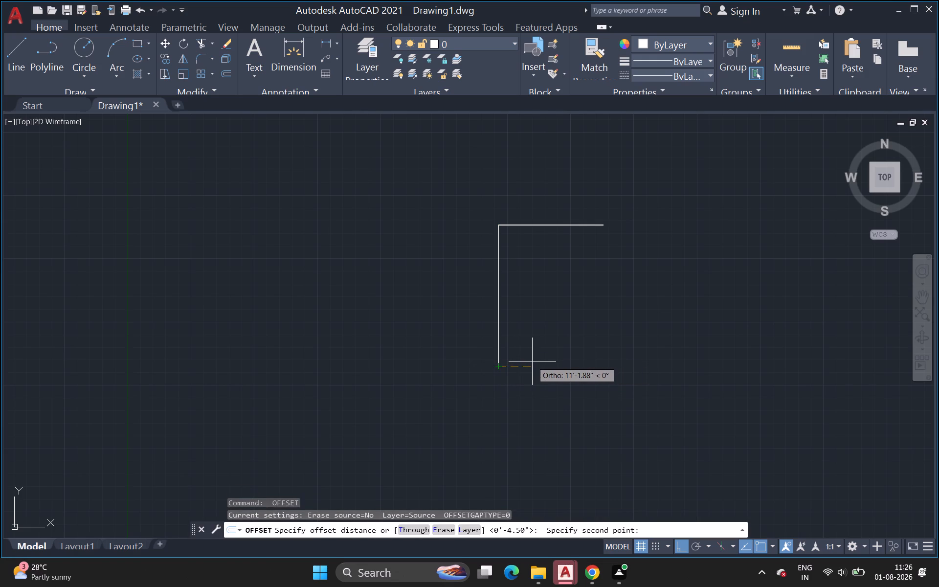
pyautogui.press('9')
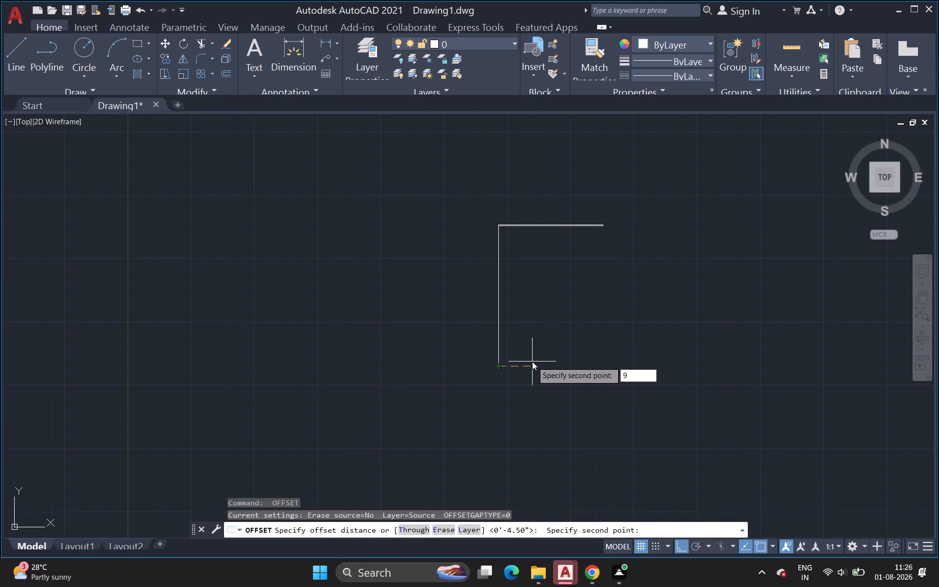
pyautogui.hotkey('shift', '"')
pyautogui.press('Return')
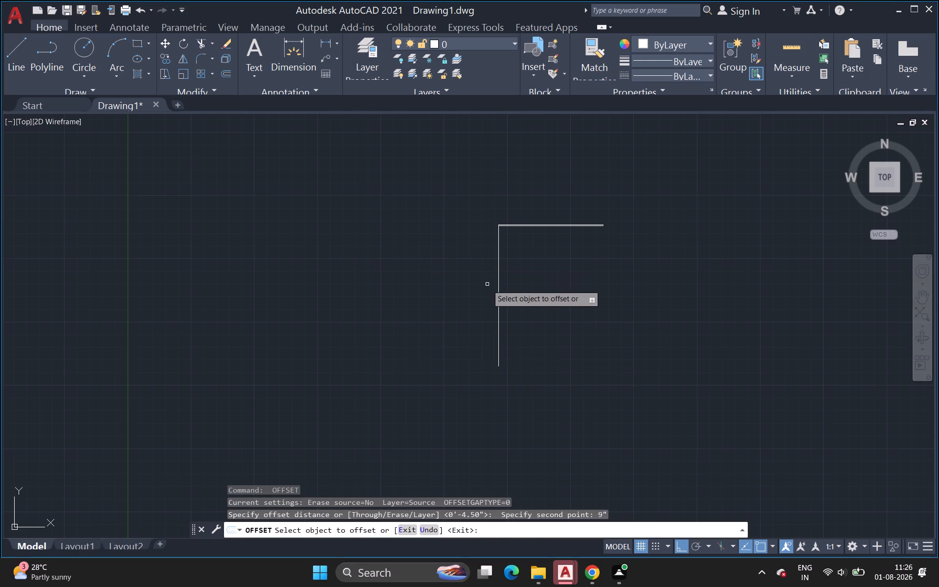
pyautogui.click(498, 303)
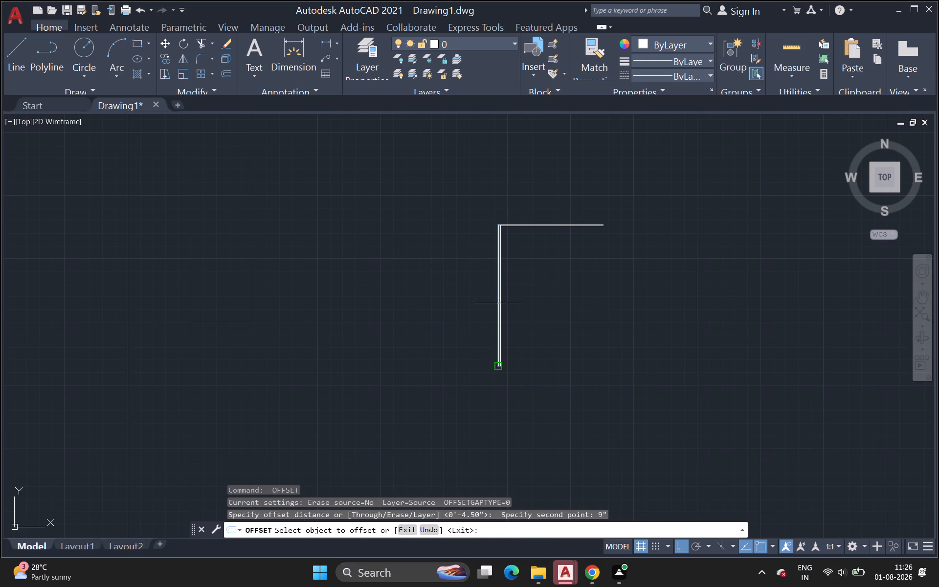
pyautogui.click(506, 299)
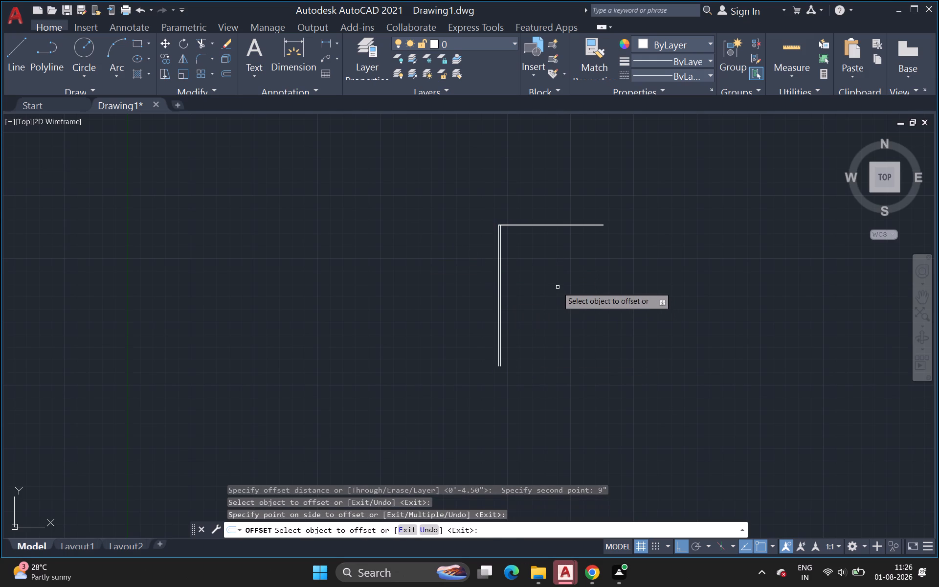
pyautogui.press('Escape')
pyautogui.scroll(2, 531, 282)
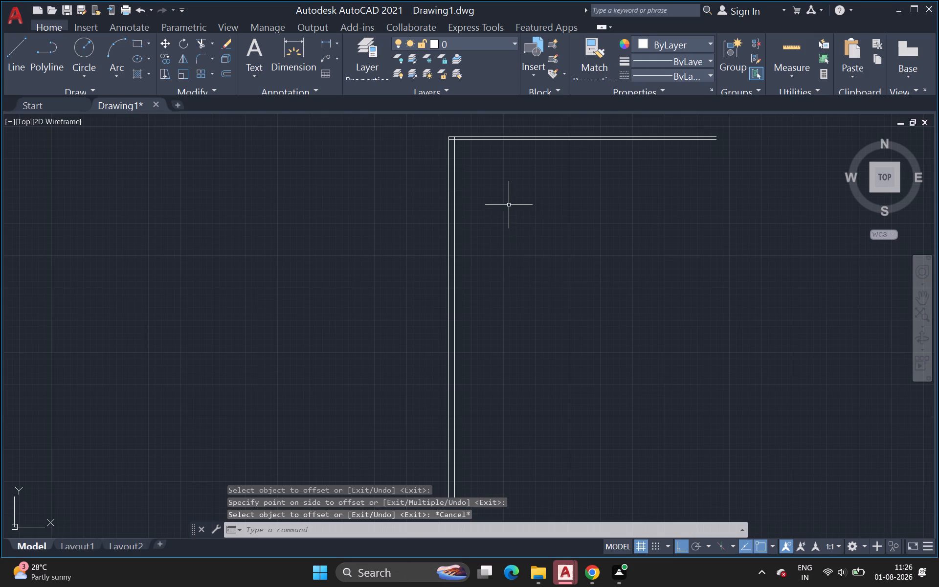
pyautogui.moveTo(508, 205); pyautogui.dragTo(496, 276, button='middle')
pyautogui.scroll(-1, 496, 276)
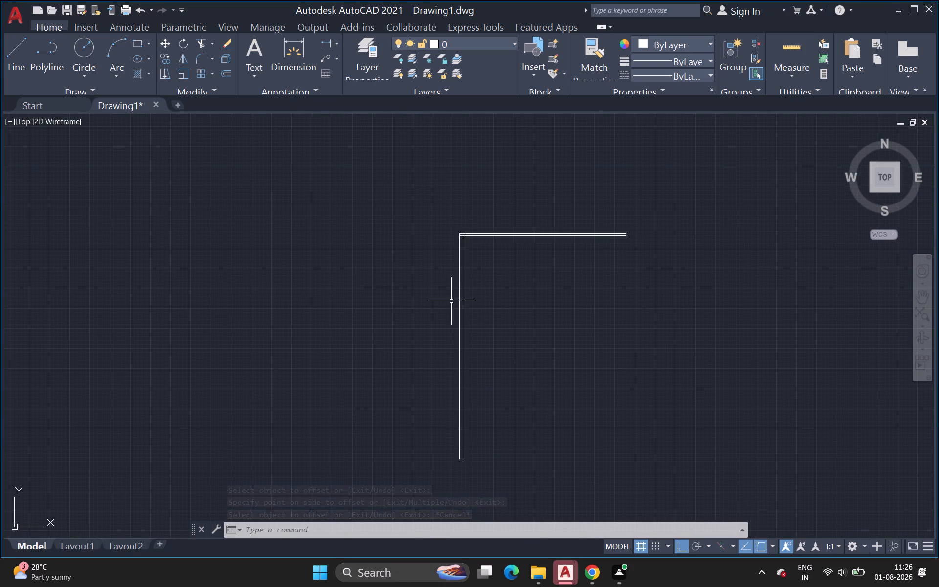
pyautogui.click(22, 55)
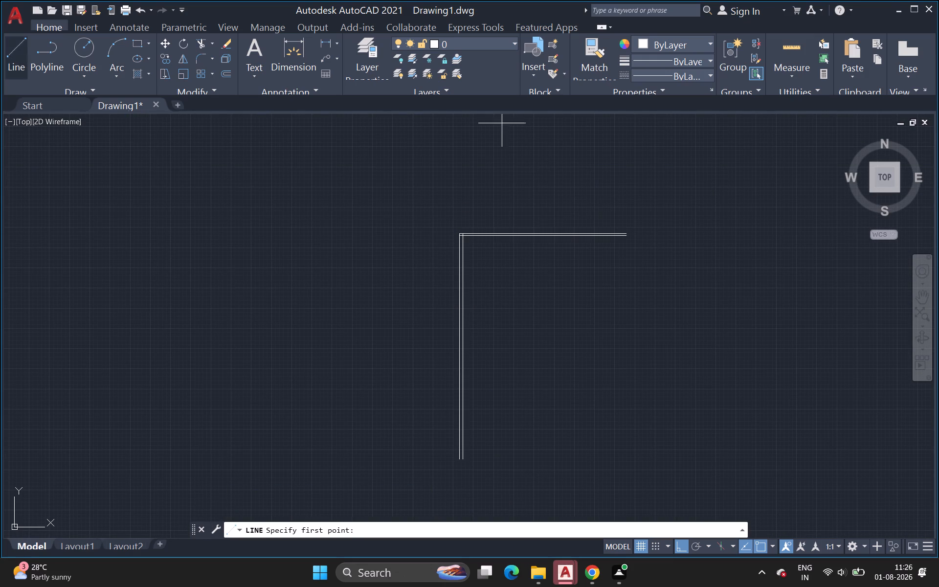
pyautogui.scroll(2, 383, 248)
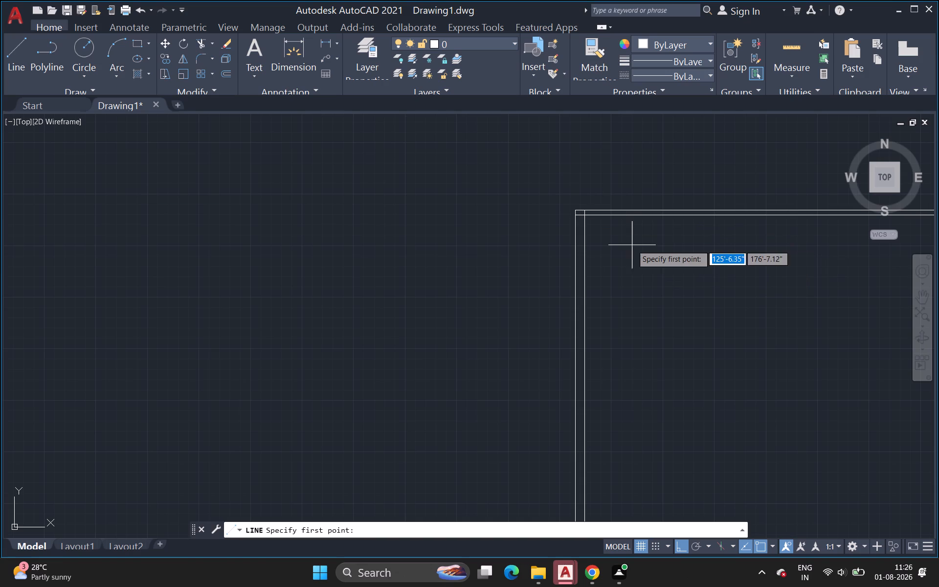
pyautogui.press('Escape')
# Trim the overlapping ends of the two inner wall lines at the northwest corner.
pyautogui.press('t')
pyautogui.press('r')
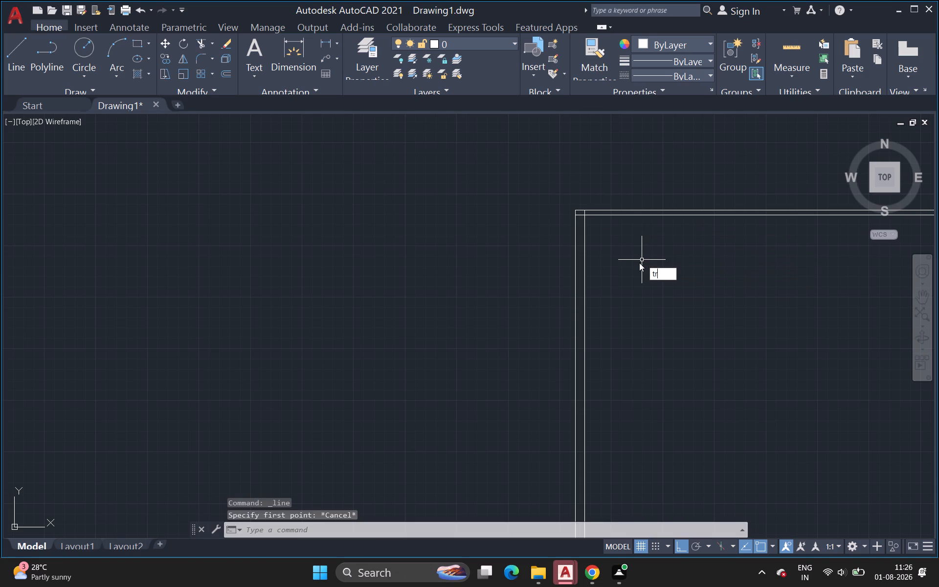
pyautogui.press('Return')
pyautogui.scroll(2, 571, 215)
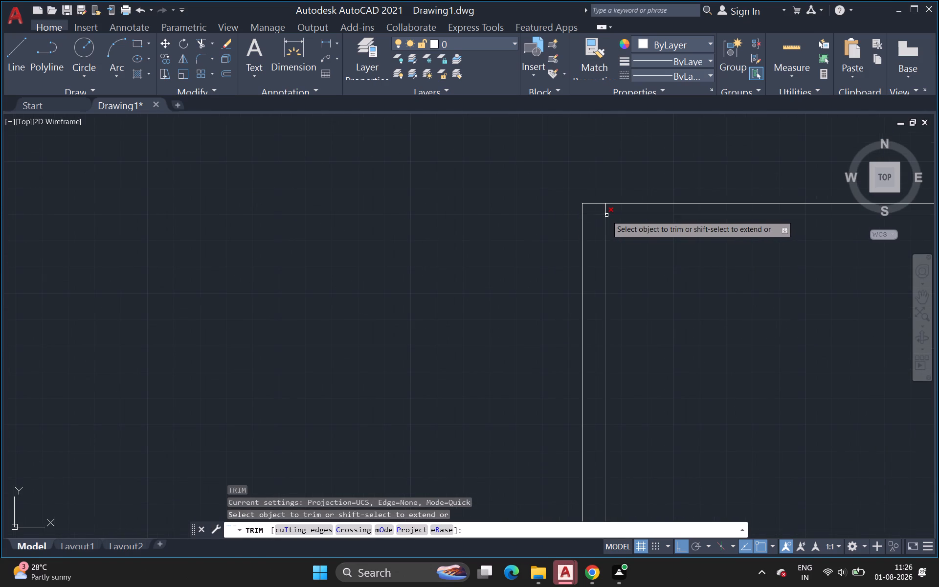
pyautogui.click(597, 214)
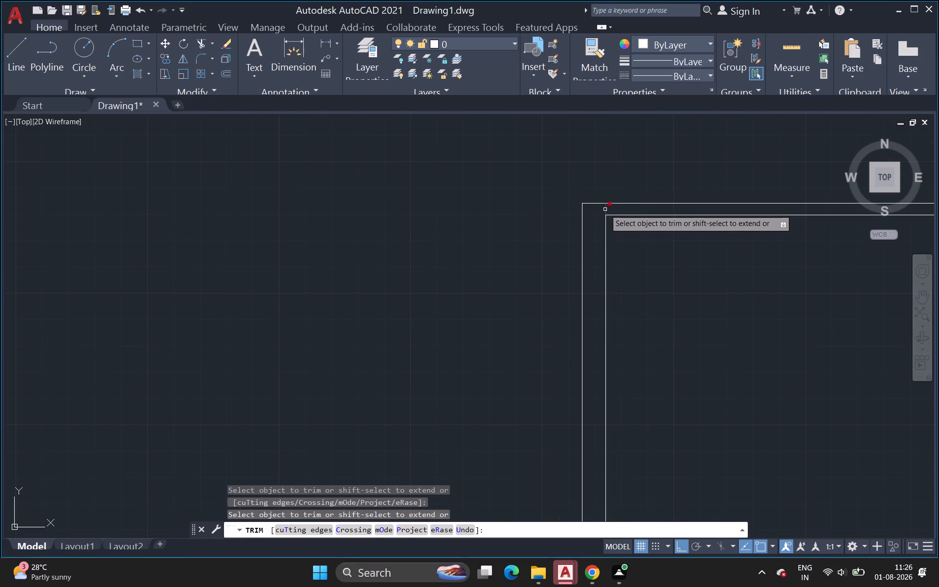
pyautogui.click(605, 209)
pyautogui.press('Escape')
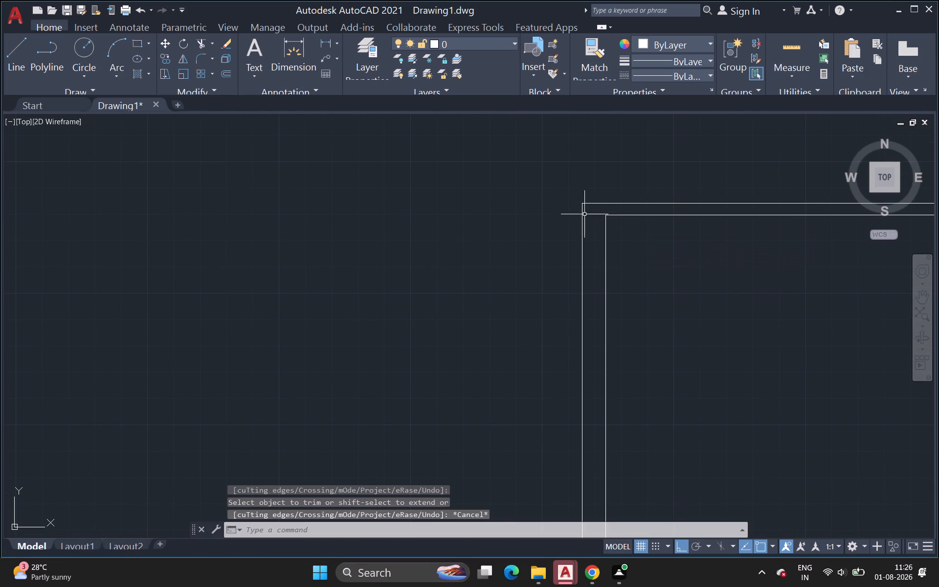
# Draw a line 7" down from the inner northwest wall corner, continued by a short horizontal segment about 7" to the east.
pyautogui.click(17, 38)
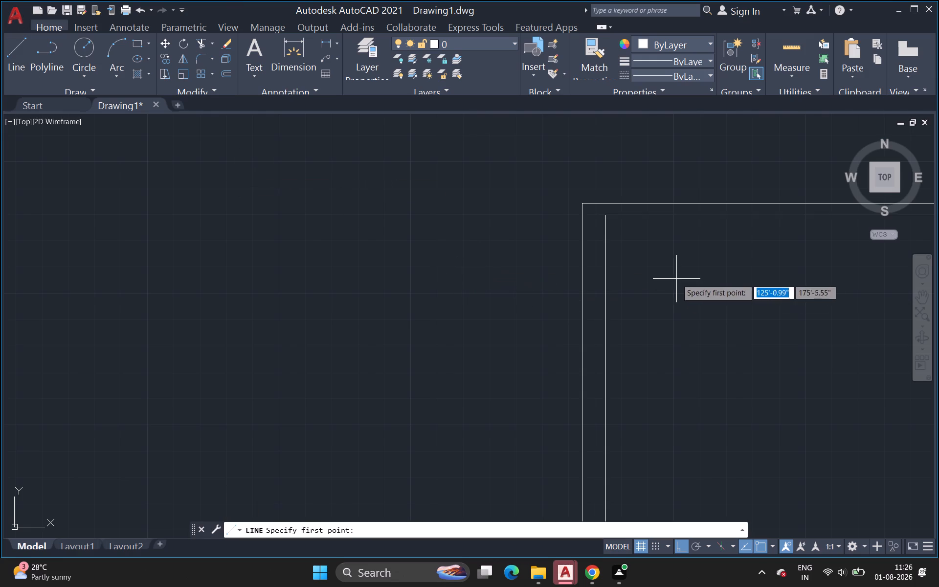
pyautogui.click(604, 214)
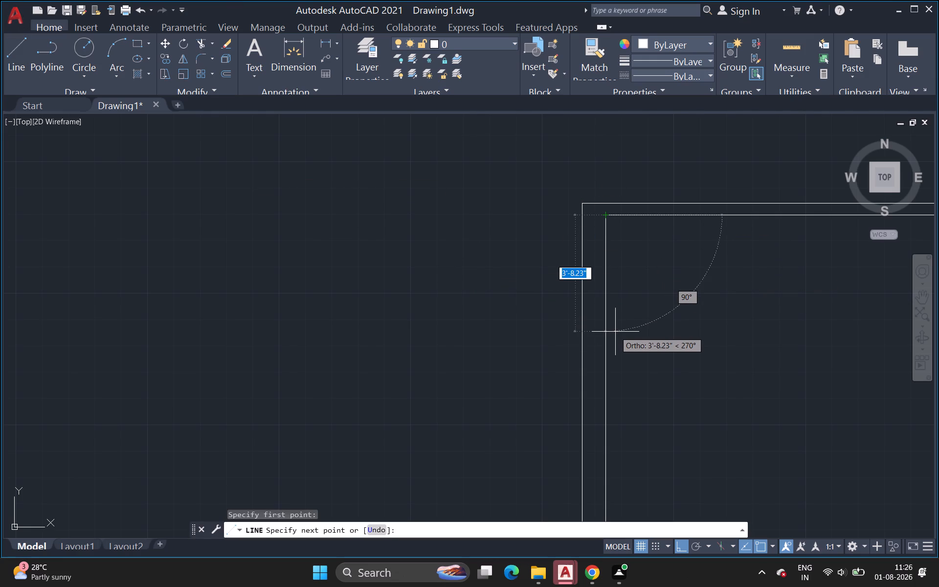
pyautogui.press('7')
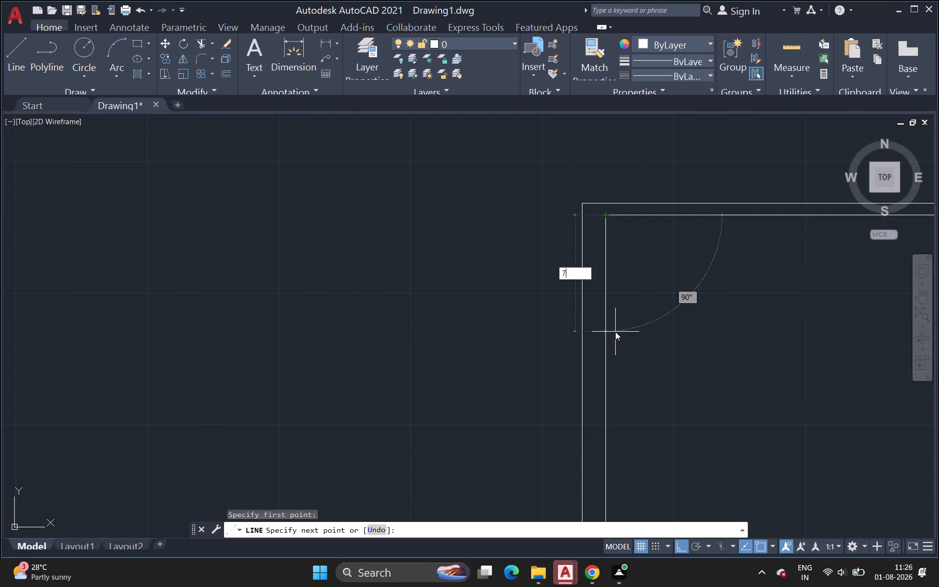
pyautogui.press('Return')
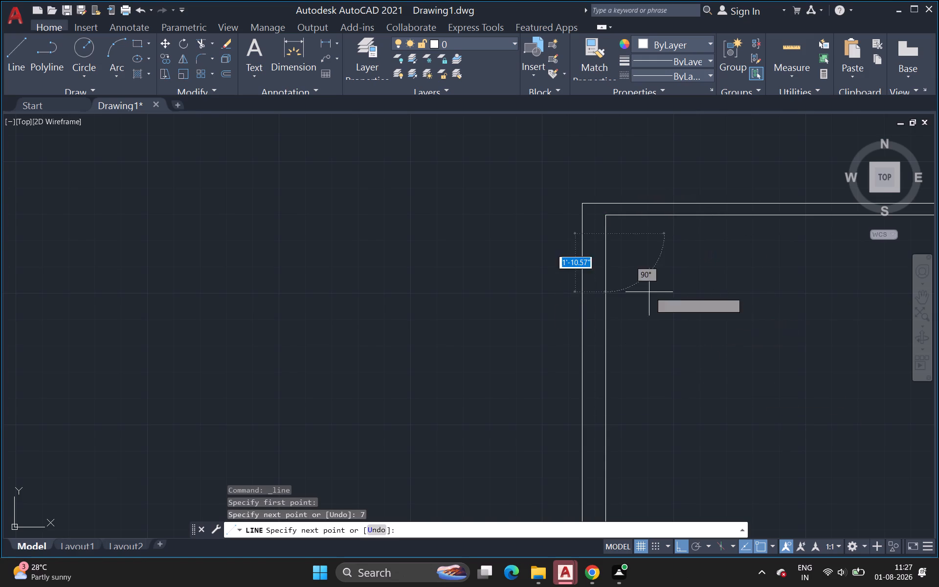
pyautogui.click(624, 236)
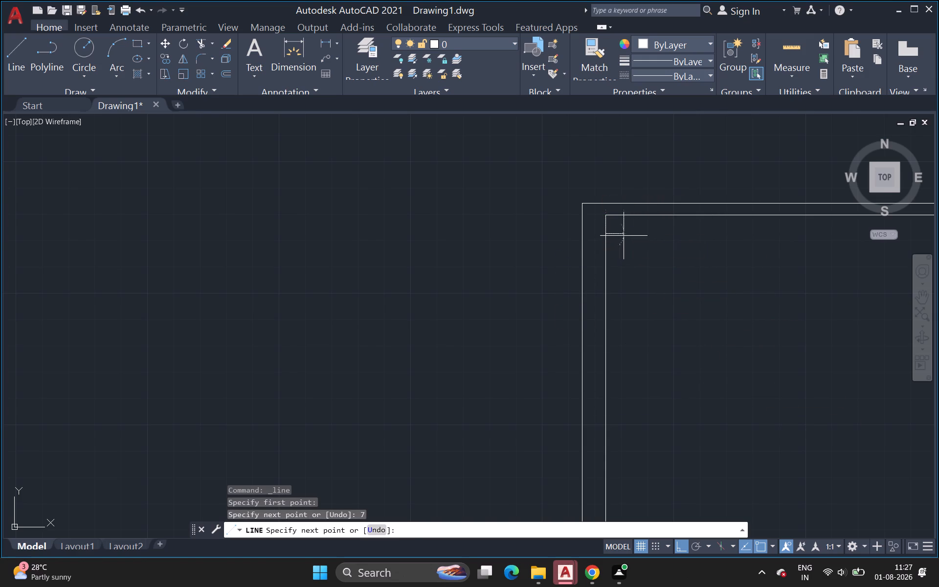
pyautogui.press('Escape')
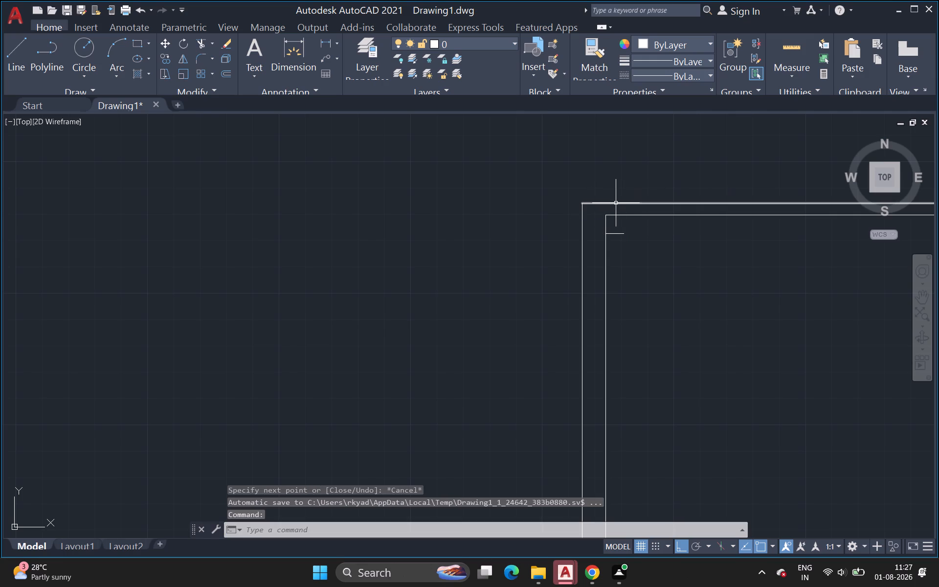
# Delete the 7" vertical segment lying on the inner west wall line at the northwest corner.
pyautogui.click(605, 221)
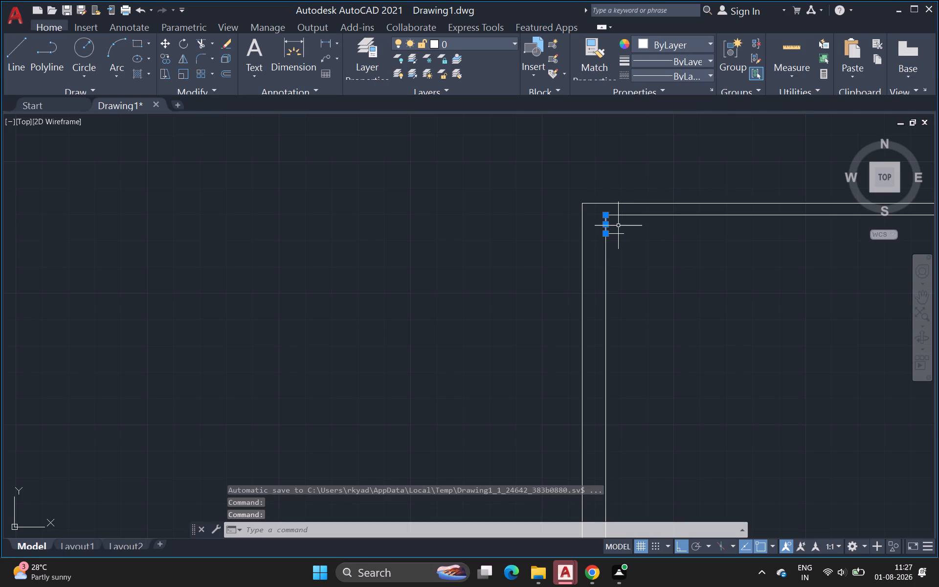
pyautogui.press('Delete')
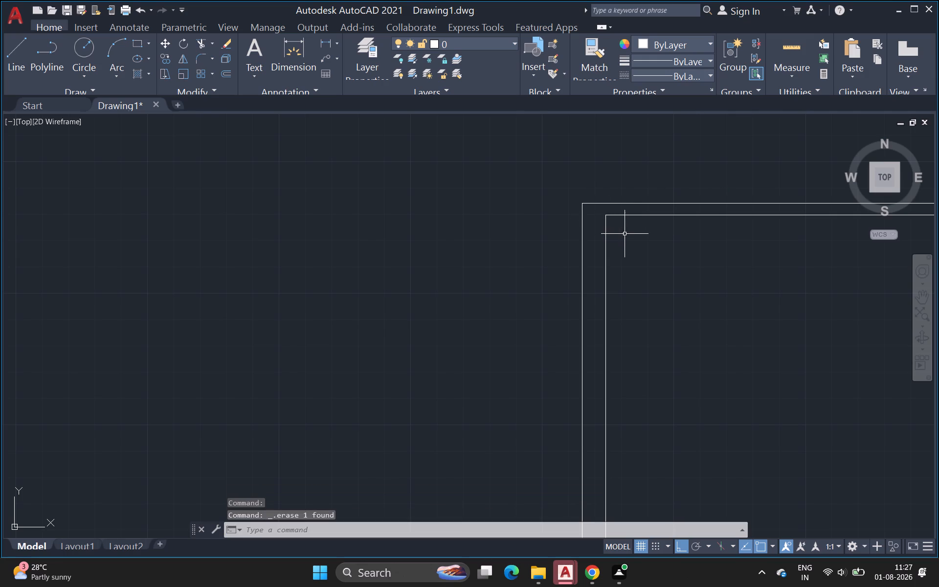
# Stretch the north end of the inner west wall line down to the west end of the short horizontal segment.
pyautogui.click(605, 224)
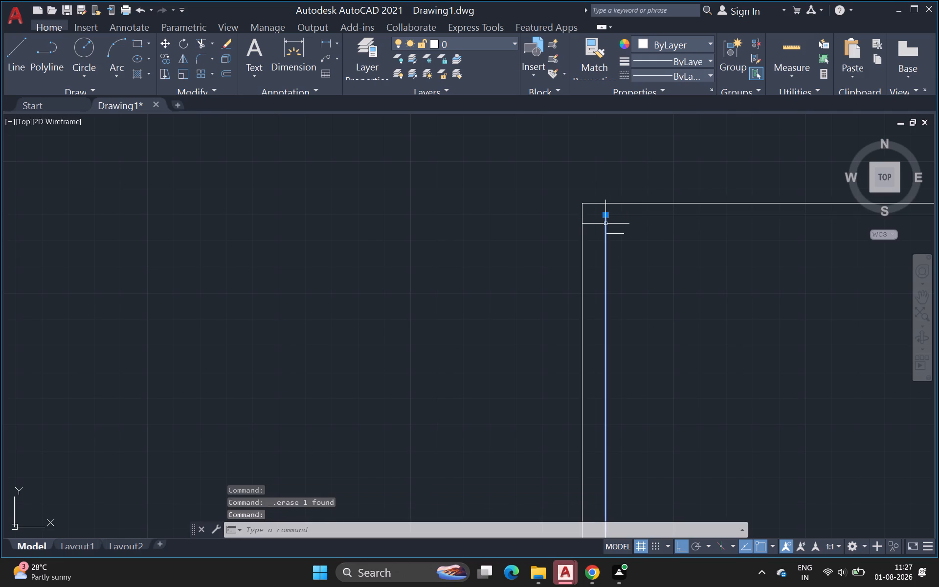
pyautogui.scroll(2, 606, 216)
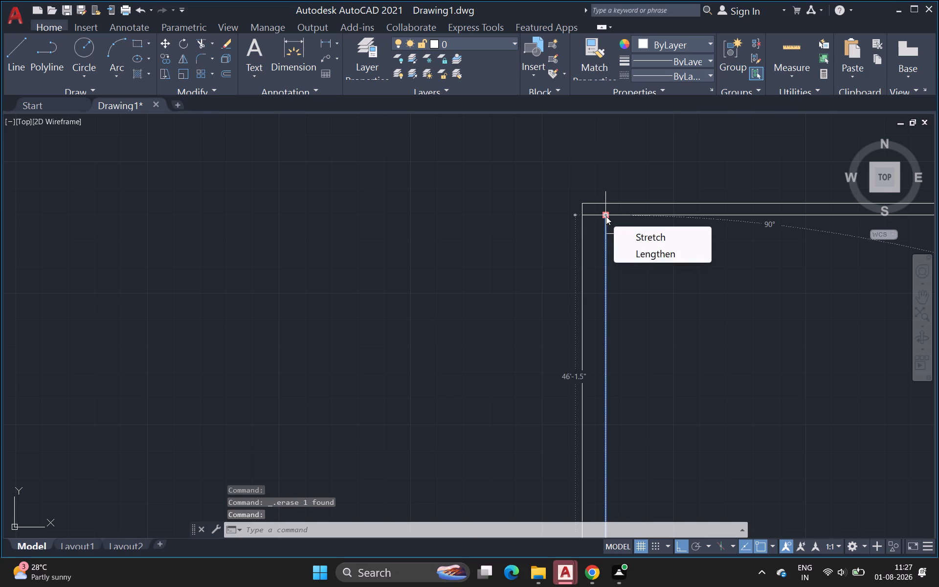
pyautogui.moveTo(606, 216); pyautogui.dragTo(607, 231)
pyautogui.click(606, 230)
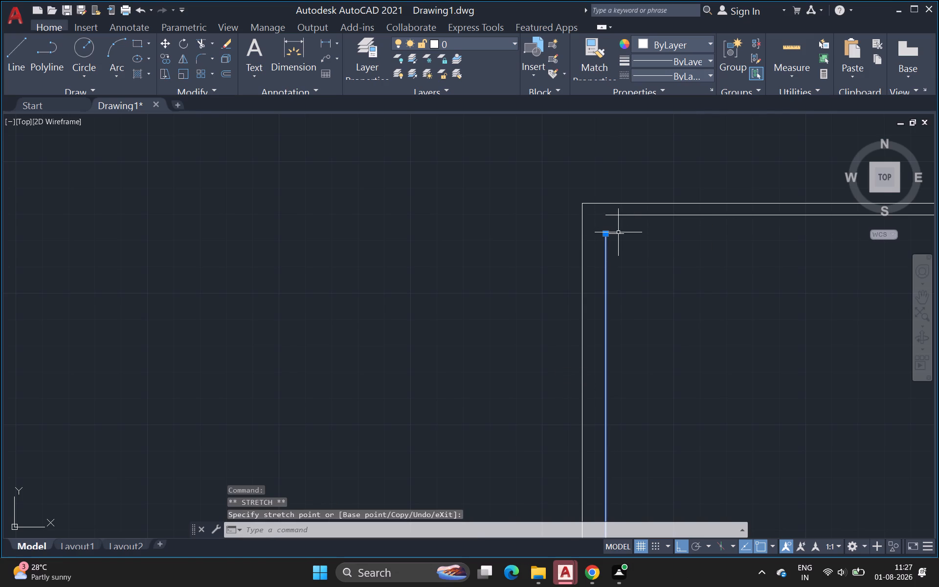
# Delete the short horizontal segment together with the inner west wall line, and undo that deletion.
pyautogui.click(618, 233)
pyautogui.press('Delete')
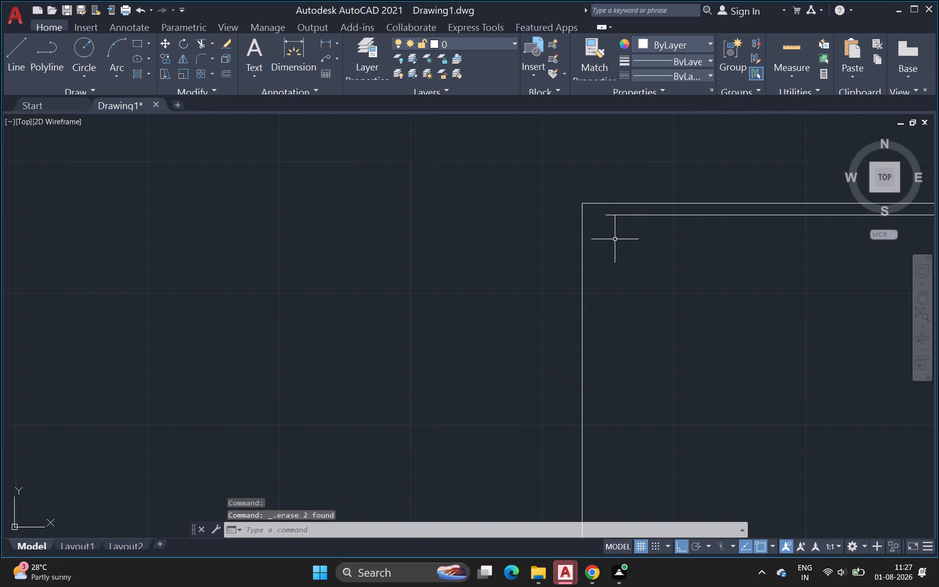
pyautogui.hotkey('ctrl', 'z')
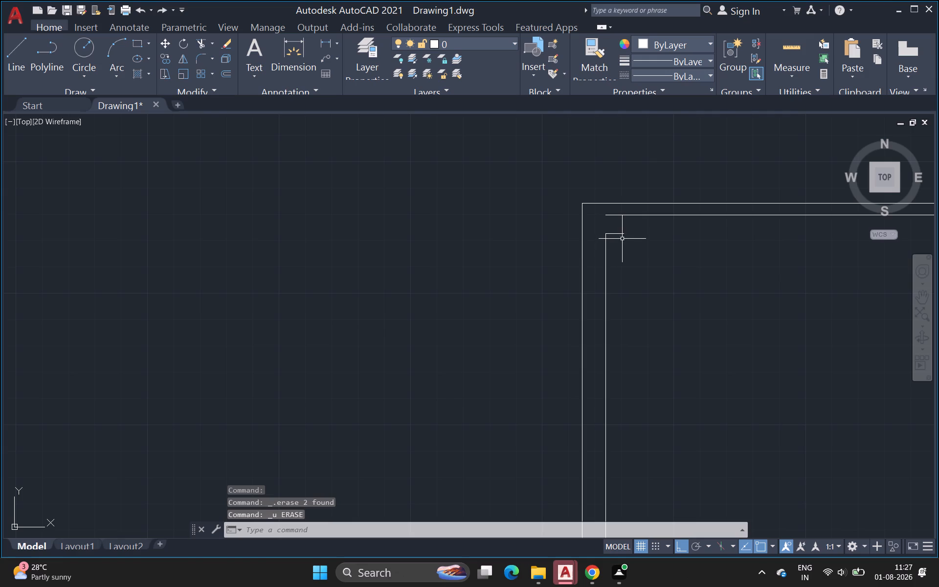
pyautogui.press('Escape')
# Delete only the short horizontal segment at the north end of the inner west wall line.
pyautogui.scroll(2, 617, 229)
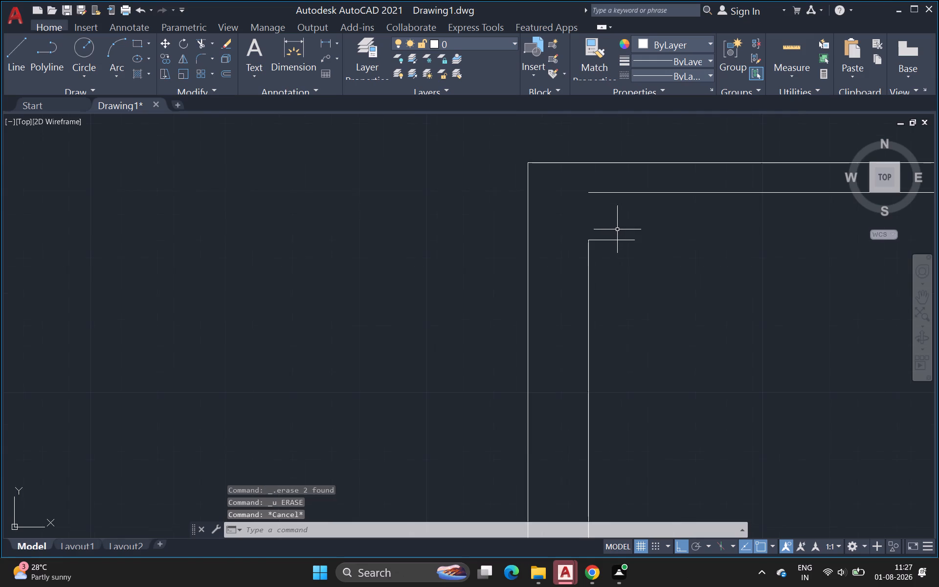
pyautogui.click(624, 243)
pyautogui.click(622, 239)
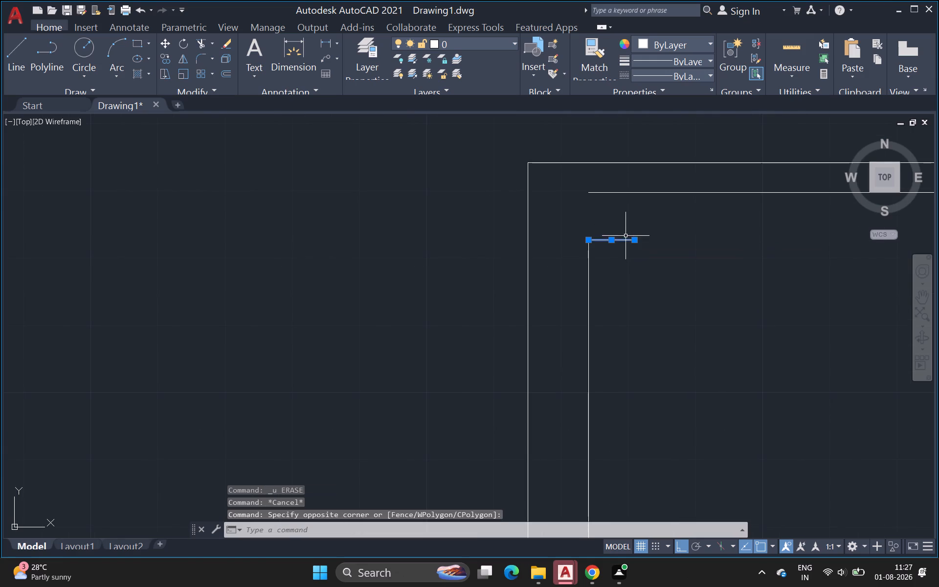
pyautogui.press('Delete')
# Draw a 7' horizontal line east from the west end of the inner north wall line.
pyautogui.scroll(-3, 532, 234)
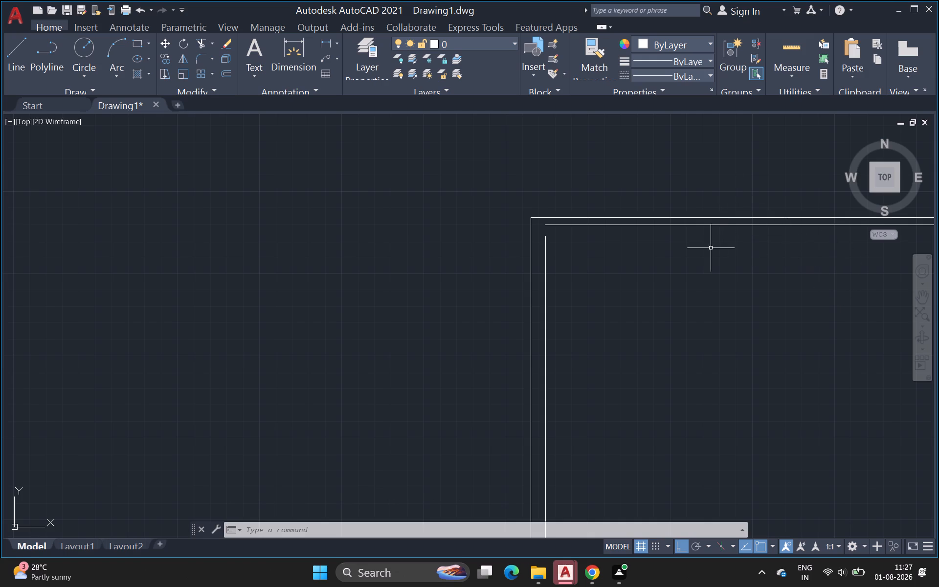
pyautogui.click(13, 49)
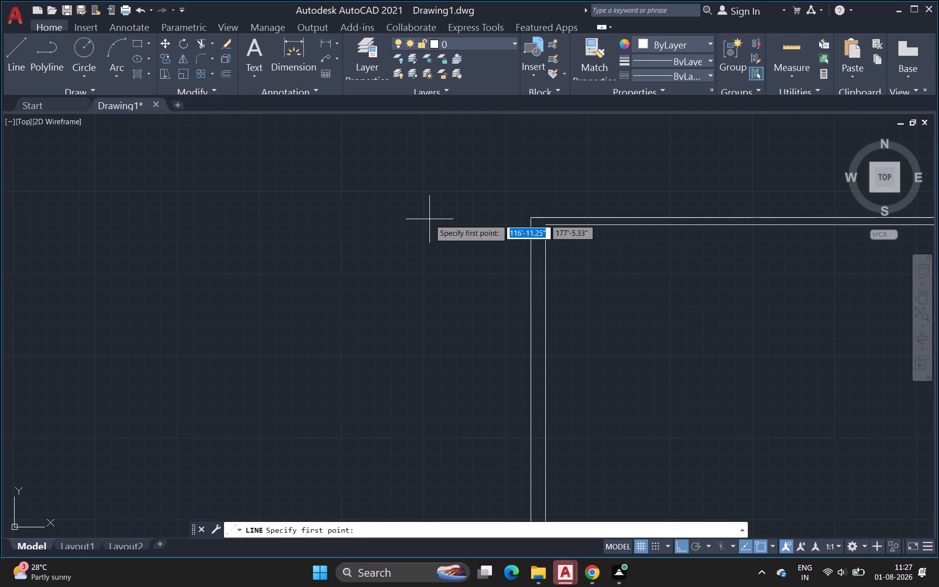
pyautogui.scroll(2, 517, 240)
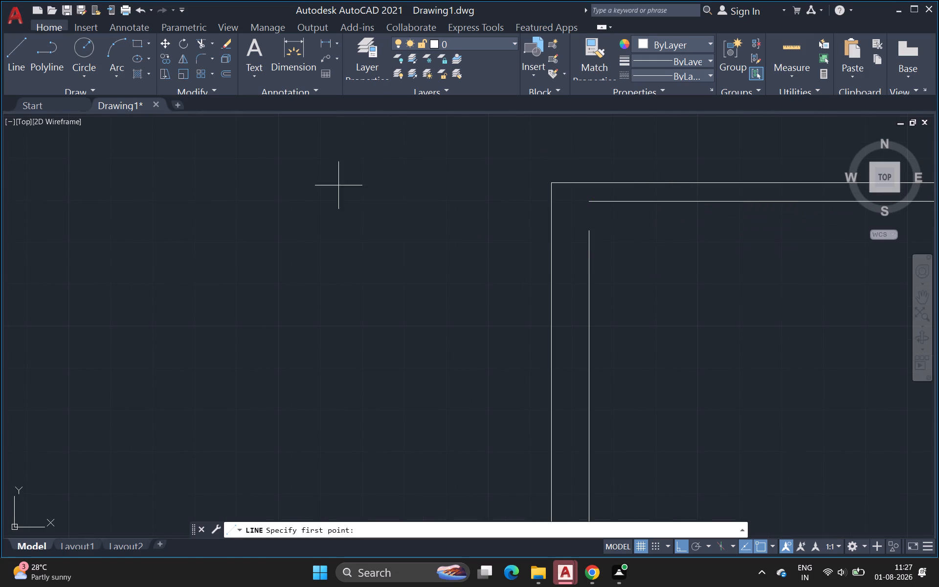
pyautogui.click(674, 202)
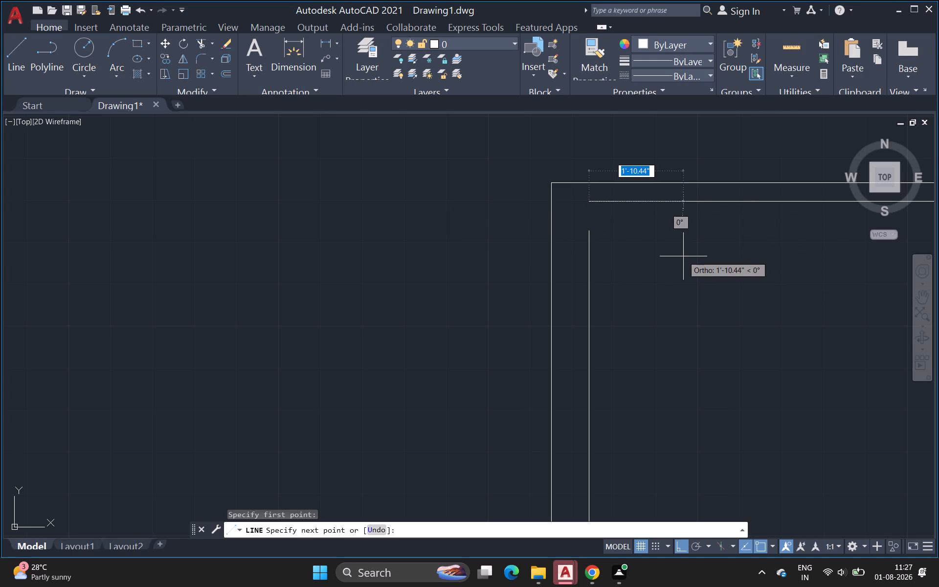
pyautogui.press('7')
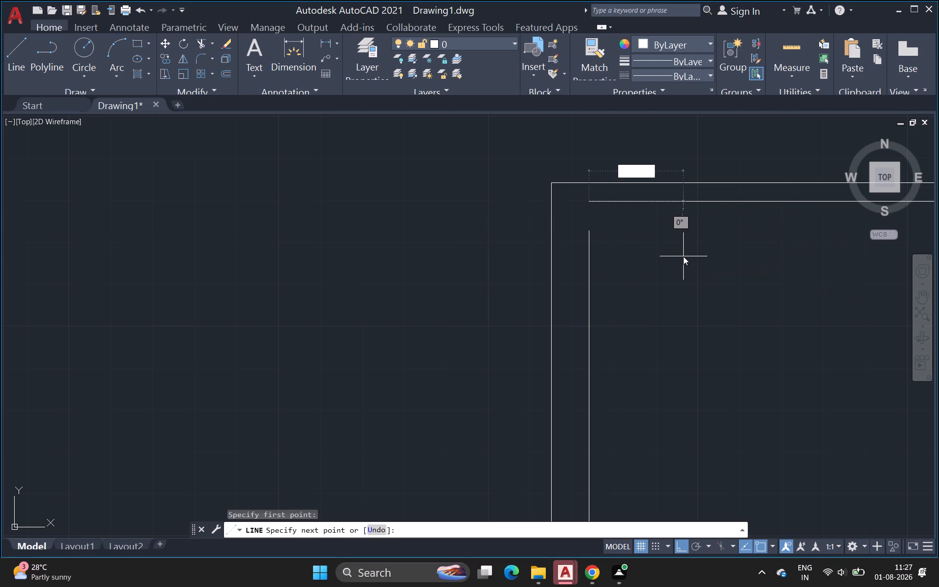
pyautogui.press("'")
pyautogui.press('Return')
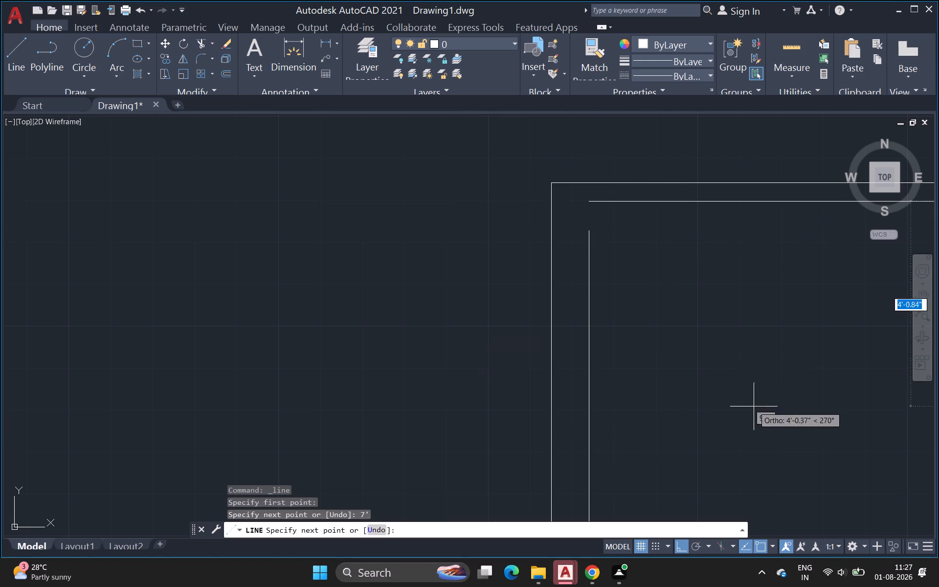
pyautogui.press('Escape')
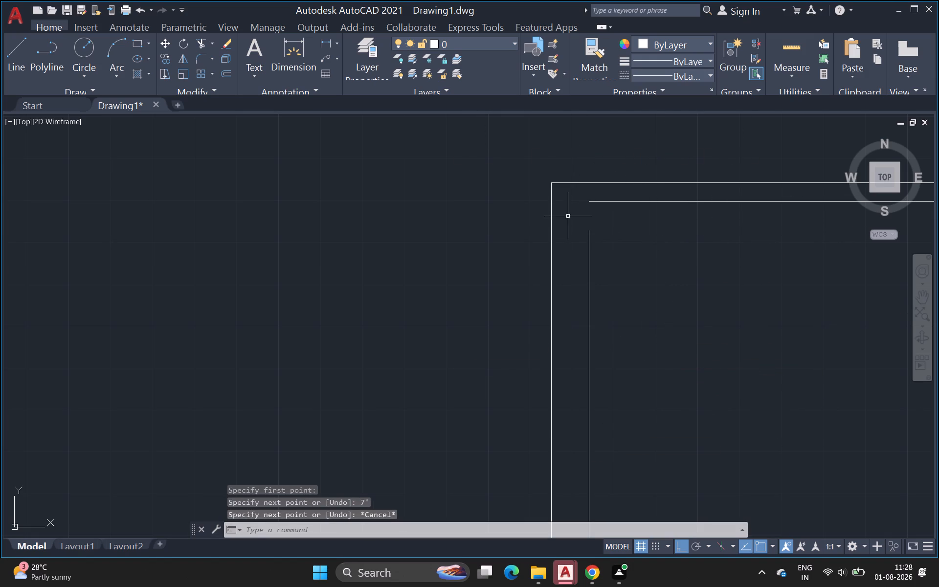
# Draw a line from the east end of the 7' line back to the west end of the inner north wall line.
pyautogui.press('space')
pyautogui.press('space')
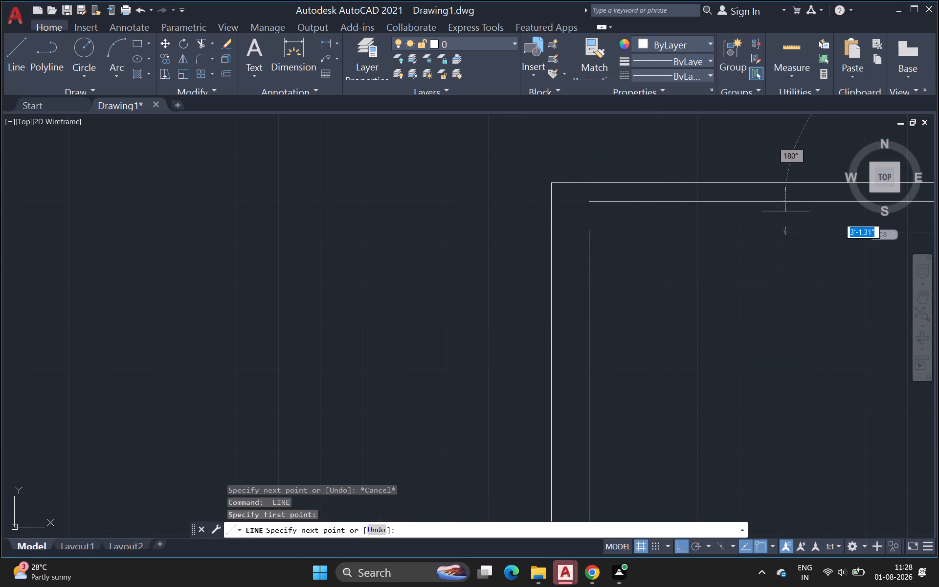
pyautogui.click(751, 202)
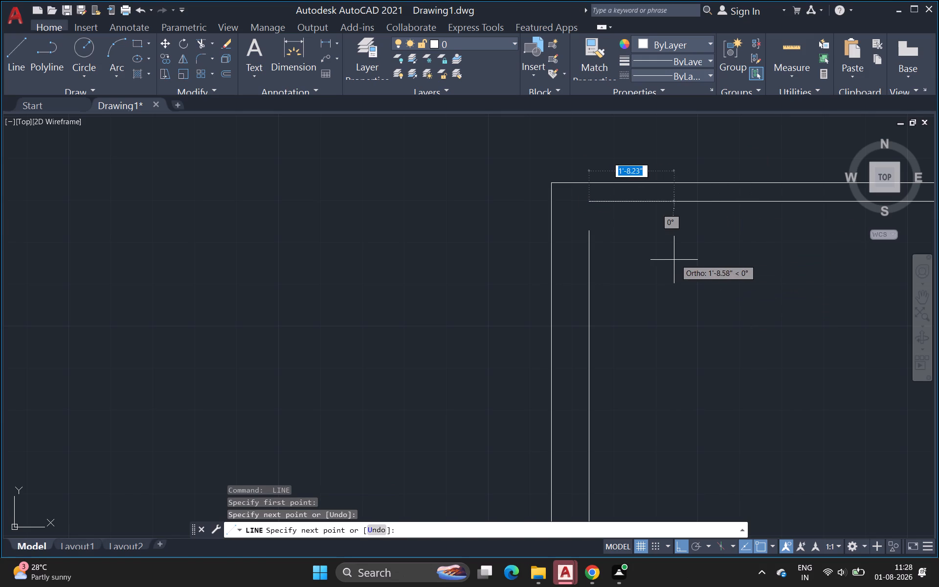
pyautogui.press('Escape')
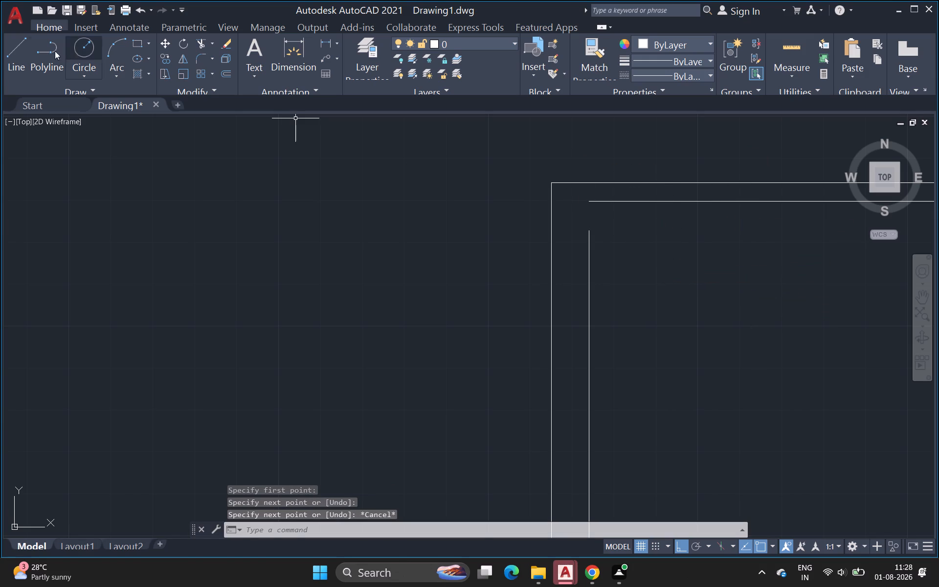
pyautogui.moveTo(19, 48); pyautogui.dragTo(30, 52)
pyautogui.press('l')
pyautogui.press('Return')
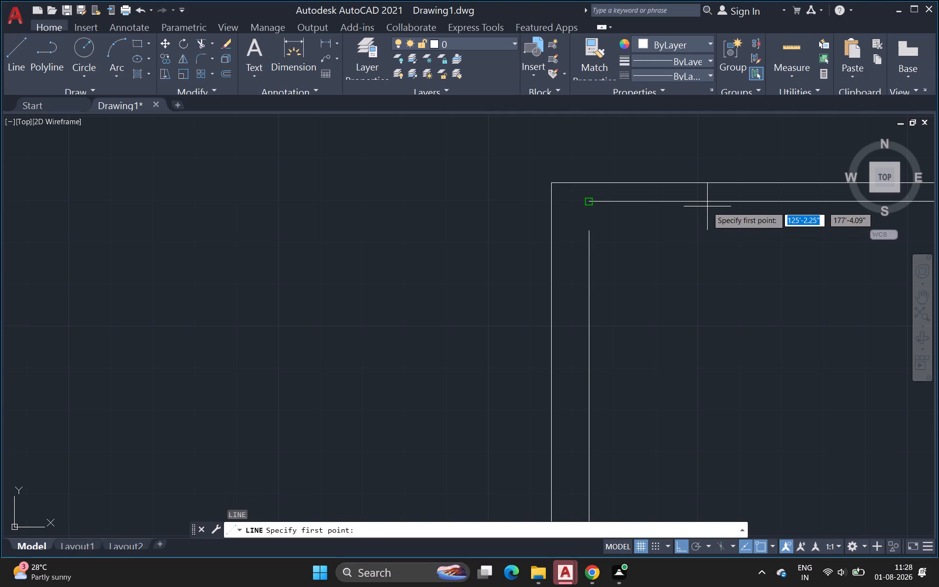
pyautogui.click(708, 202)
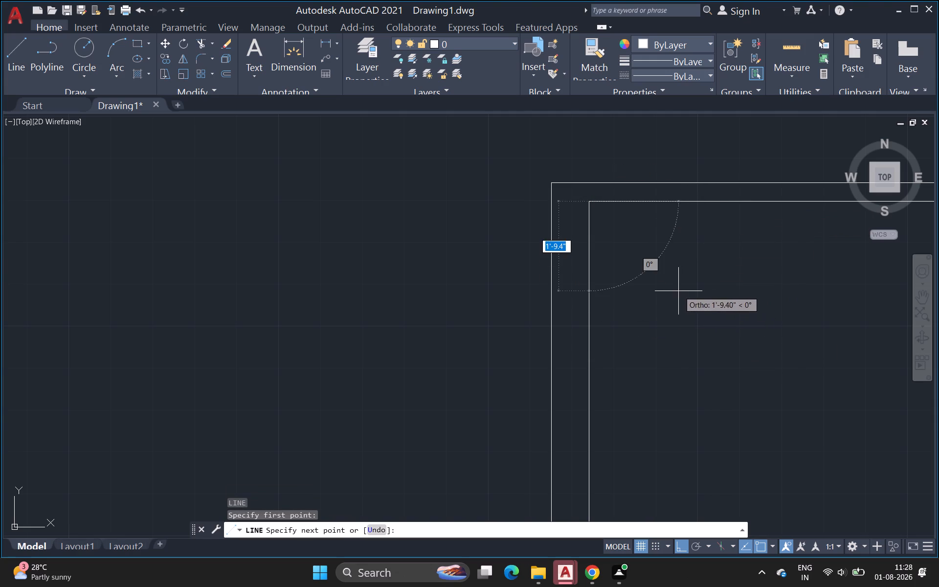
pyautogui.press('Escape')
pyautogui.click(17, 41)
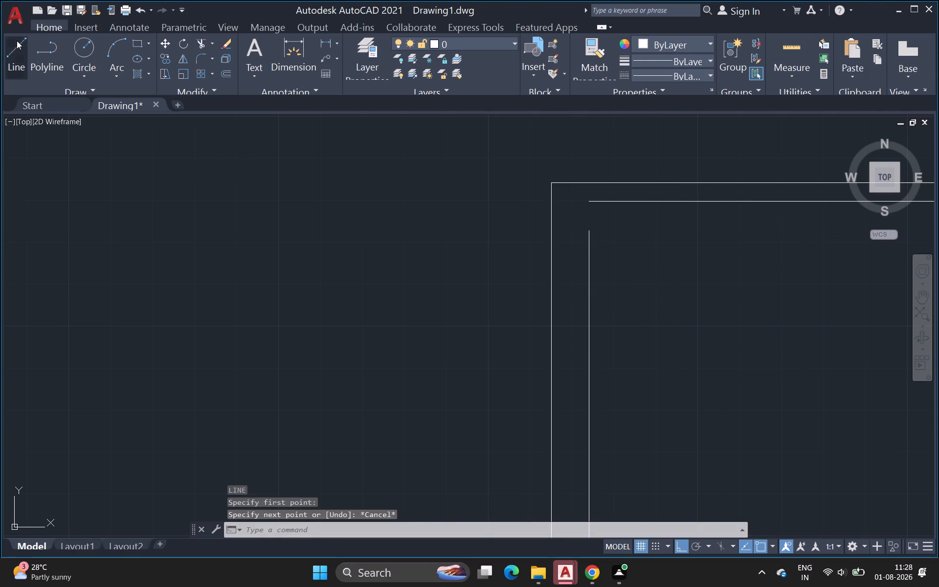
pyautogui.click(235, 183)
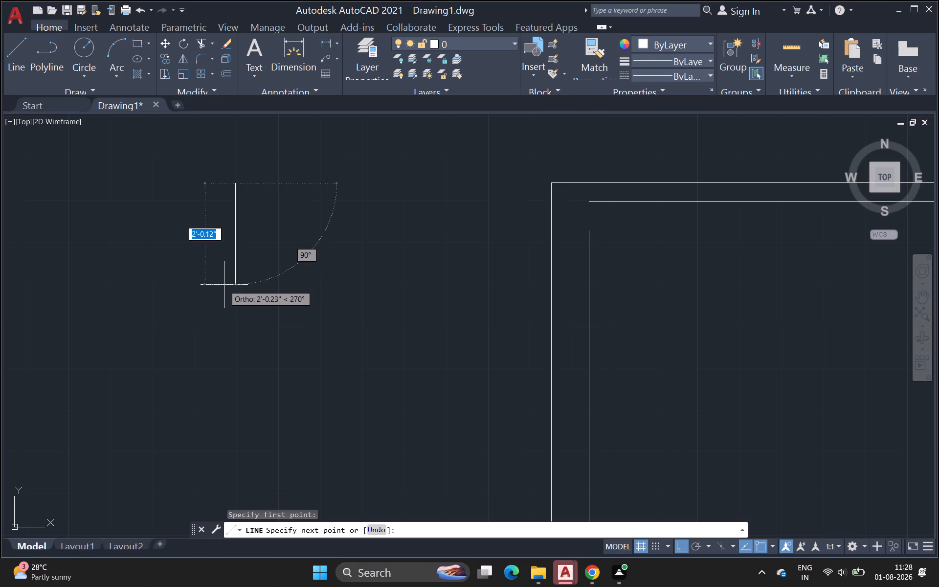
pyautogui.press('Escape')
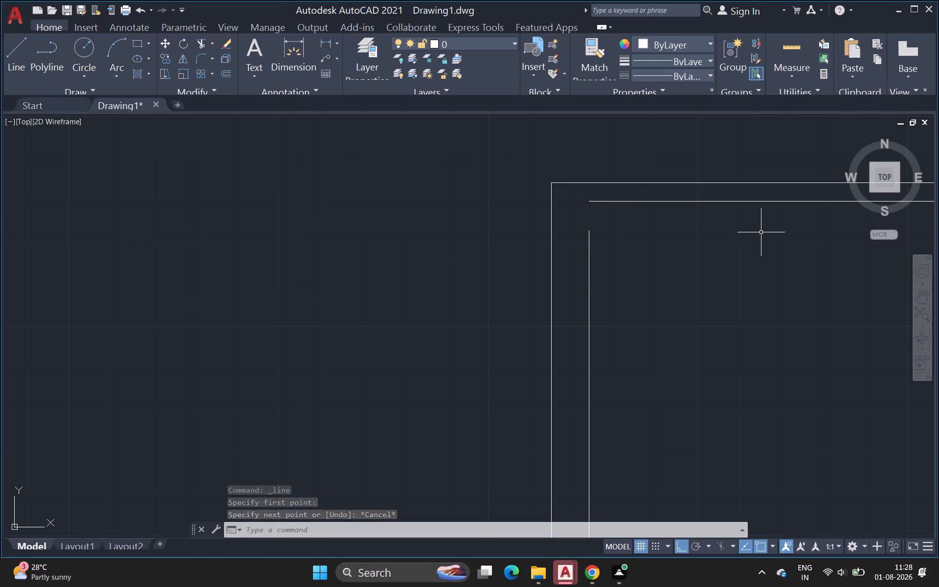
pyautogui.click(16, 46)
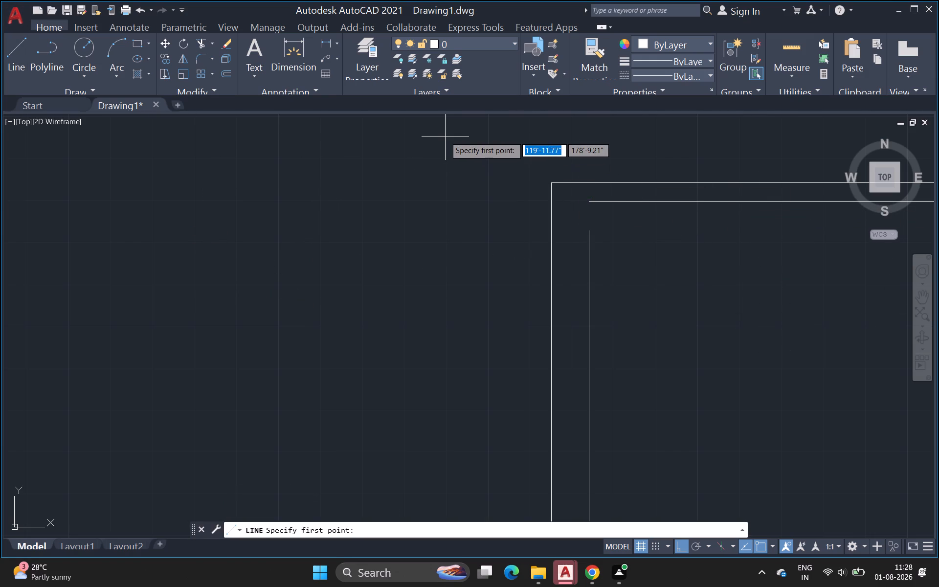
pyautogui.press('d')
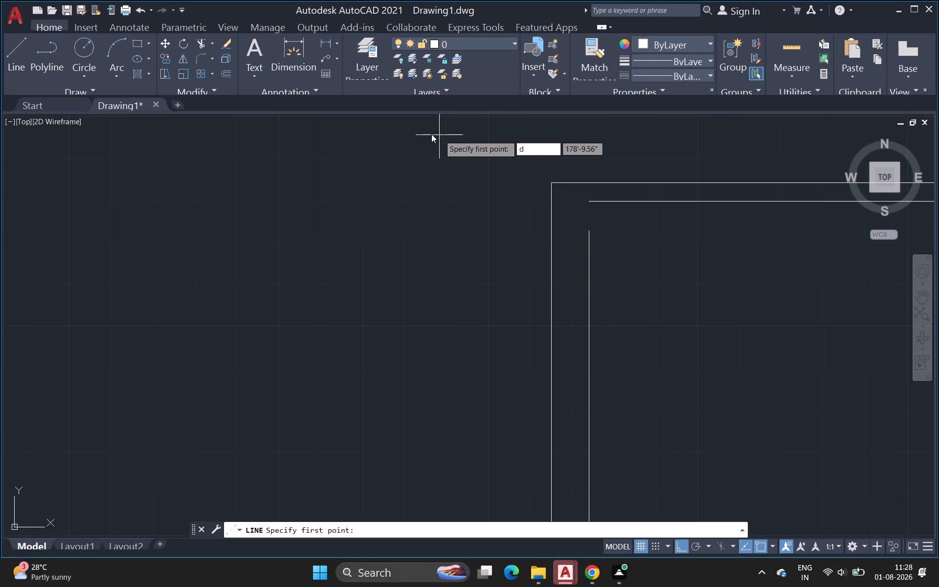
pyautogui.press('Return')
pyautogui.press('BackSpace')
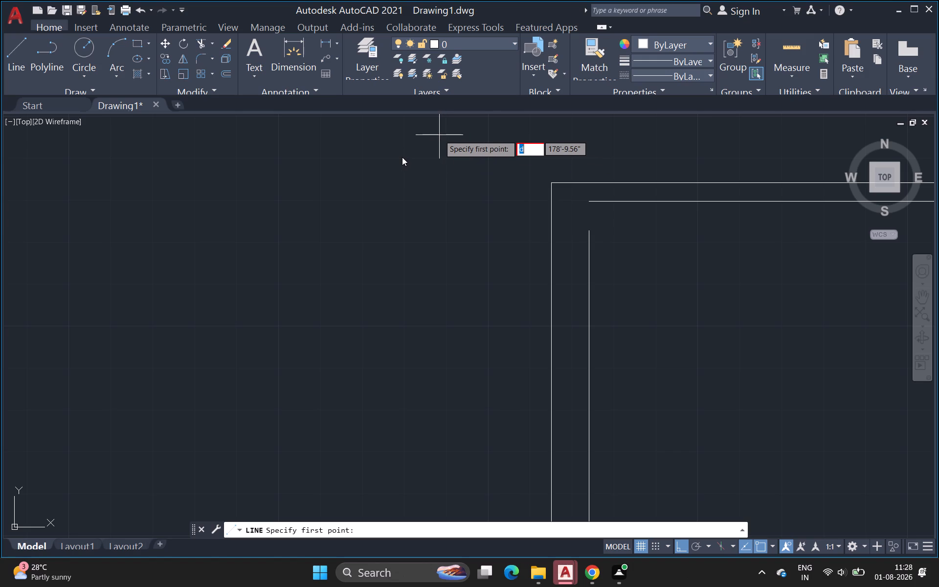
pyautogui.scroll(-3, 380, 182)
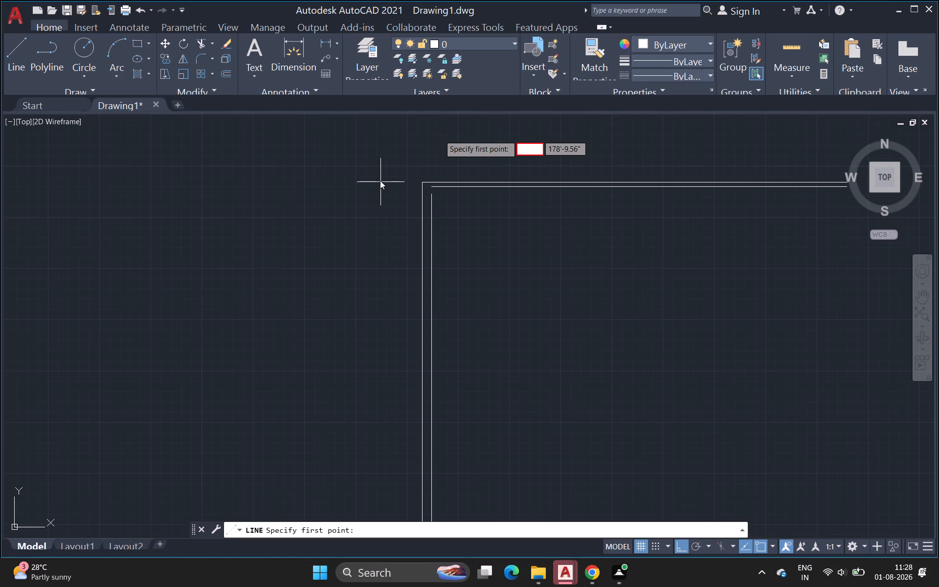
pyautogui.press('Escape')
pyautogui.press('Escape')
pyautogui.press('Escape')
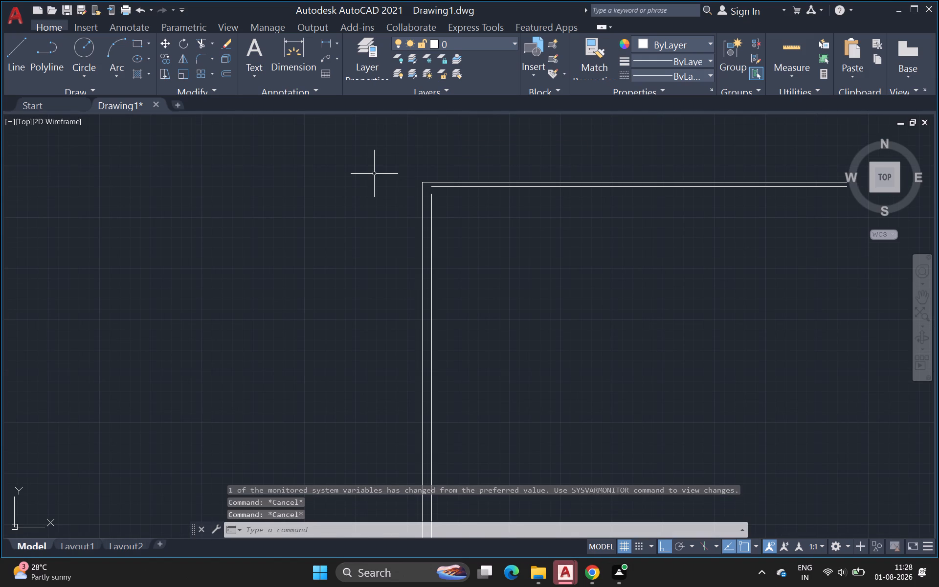
# Modify the ISO-25 dimension style with Engineering unit format and an empty round-off value for linear dimensions, and set a style current.
pyautogui.press('d')
pyautogui.press('Return')
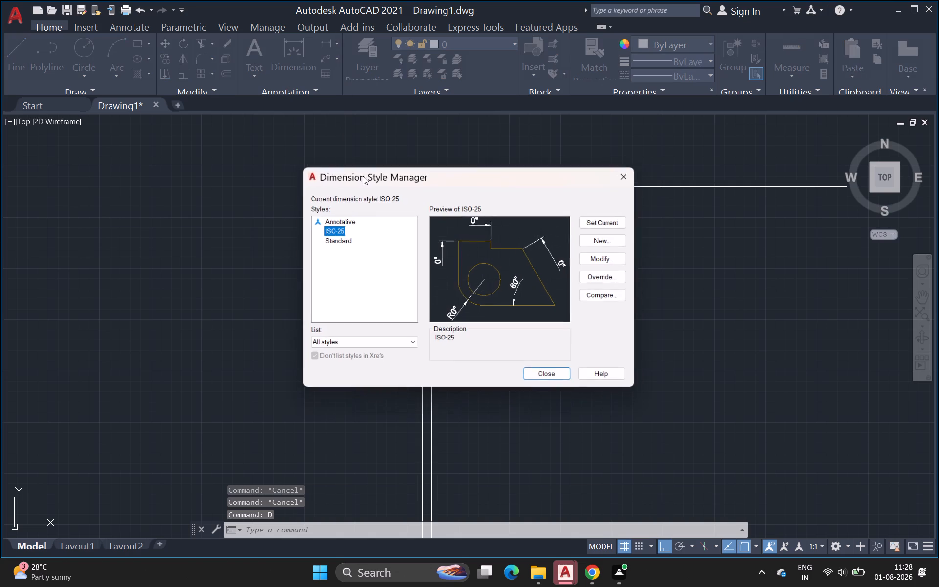
pyautogui.click(608, 259)
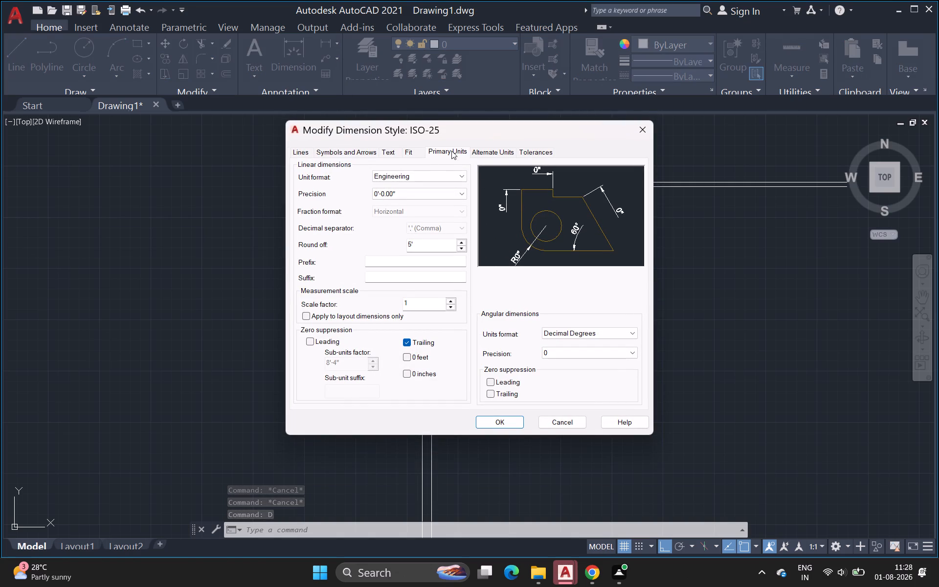
pyautogui.click(441, 175)
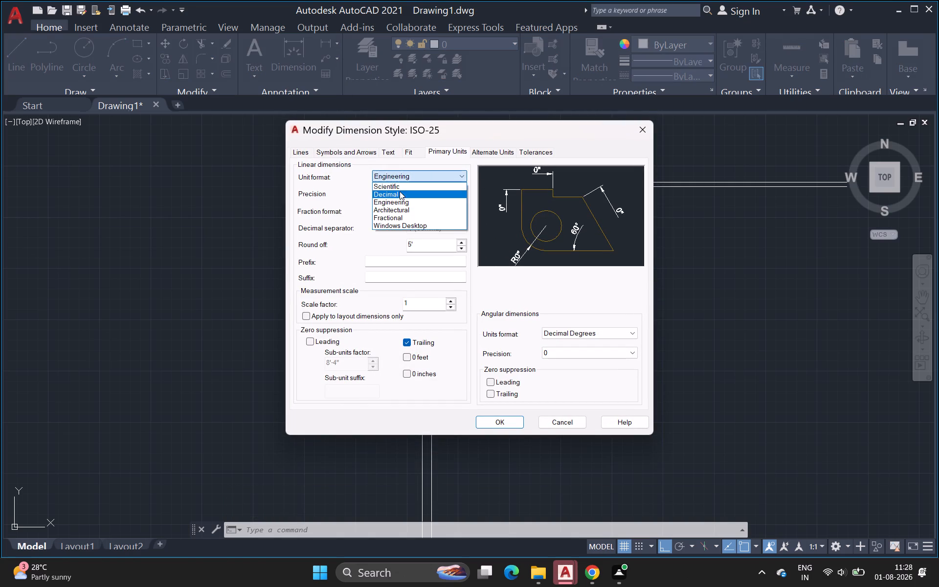
pyautogui.click(399, 199)
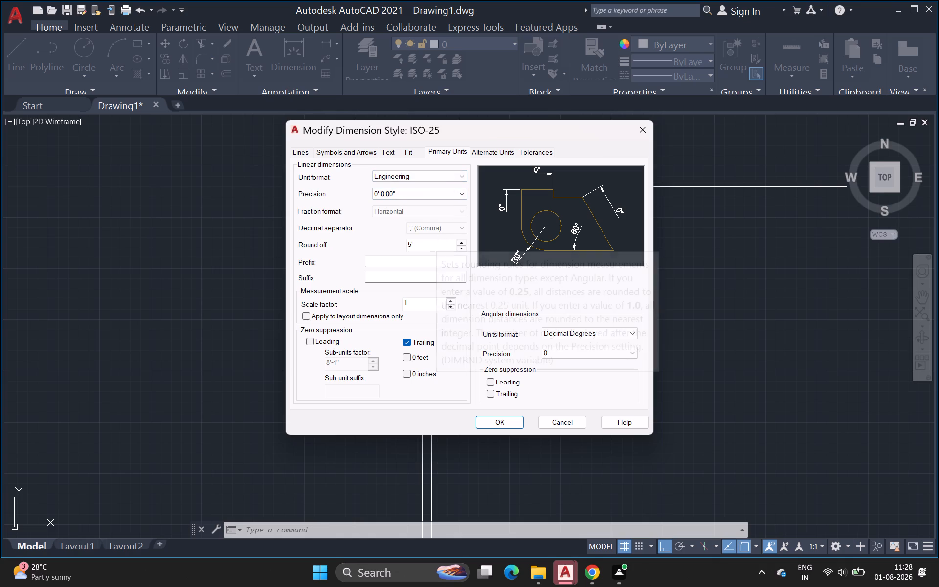
pyautogui.click(433, 243)
pyautogui.press('BackSpace')
pyautogui.press('BackSpace')
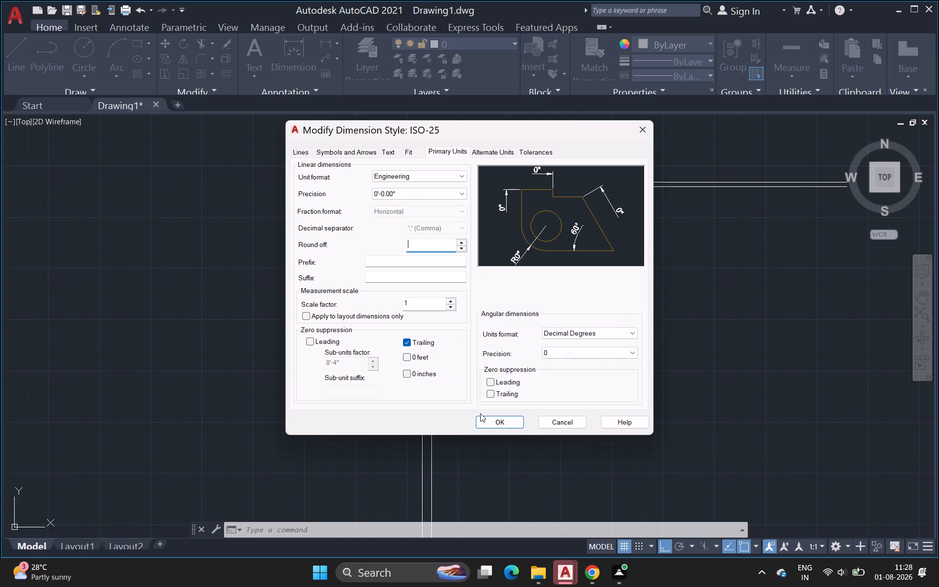
pyautogui.click(504, 421)
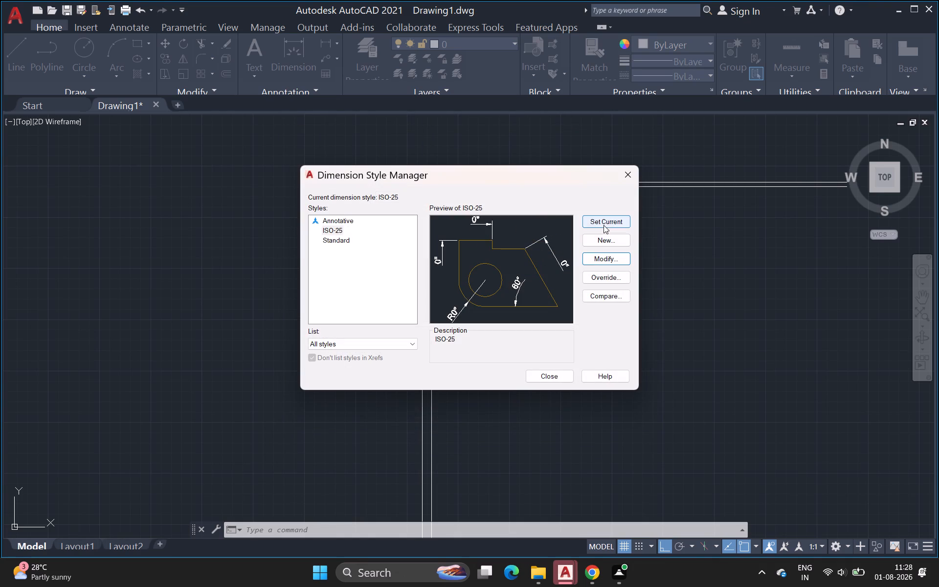
pyautogui.click(604, 225)
pyautogui.click(556, 376)
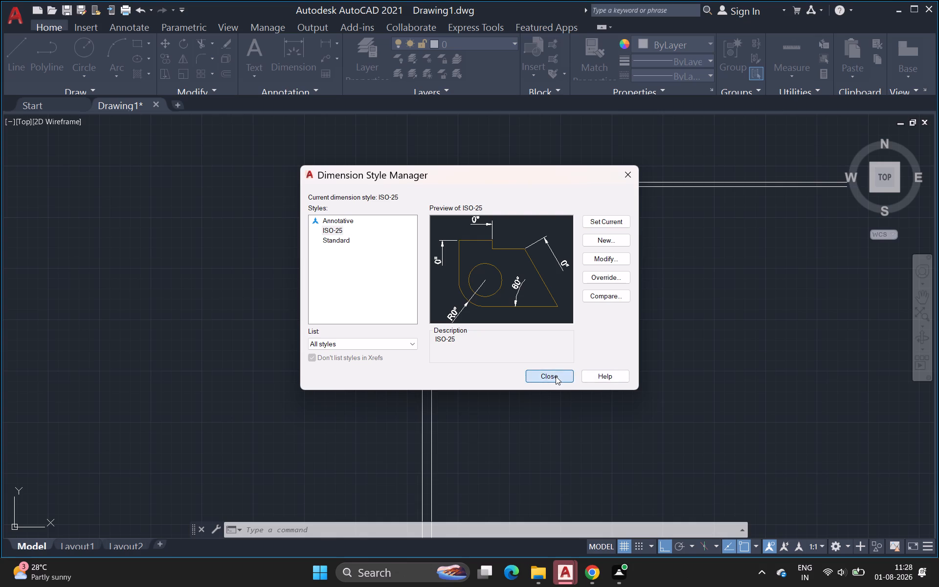
# Start a line at the west end of the inner north wall line, heading east.
pyautogui.click(19, 50)
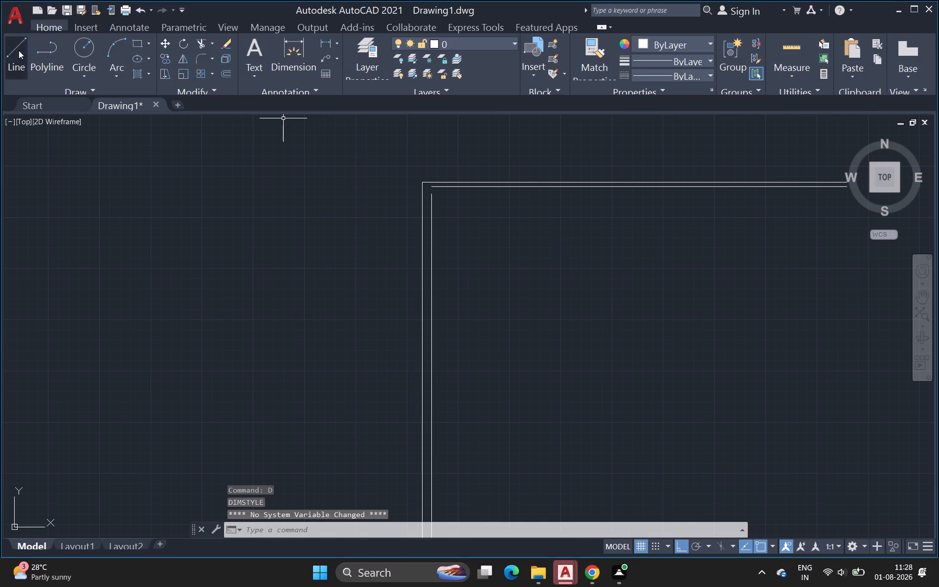
pyautogui.scroll(3, 528, 192)
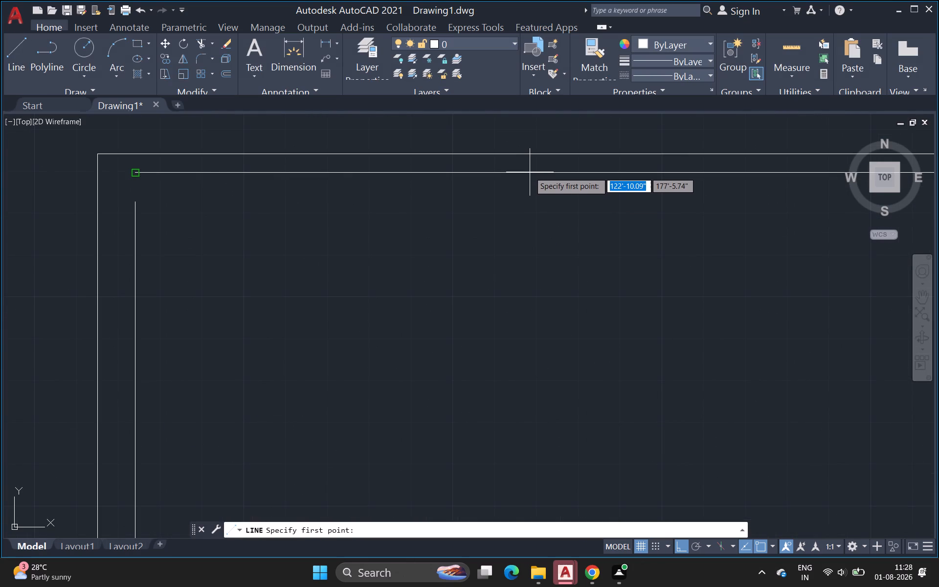
pyautogui.click(530, 172)
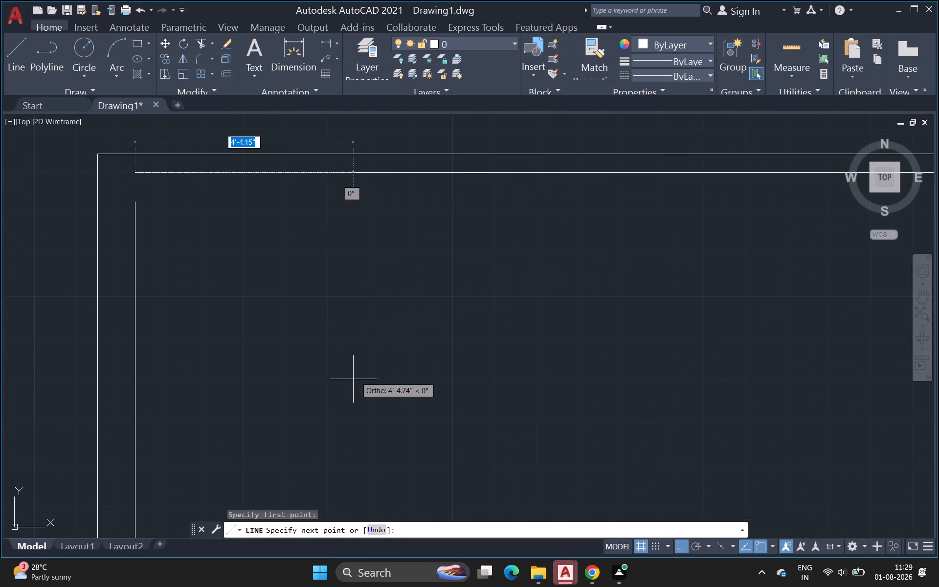
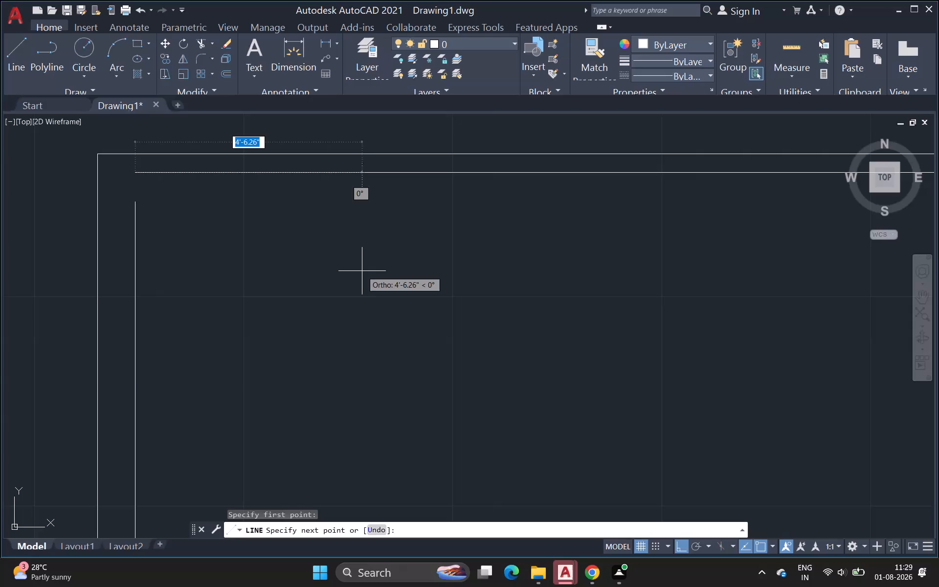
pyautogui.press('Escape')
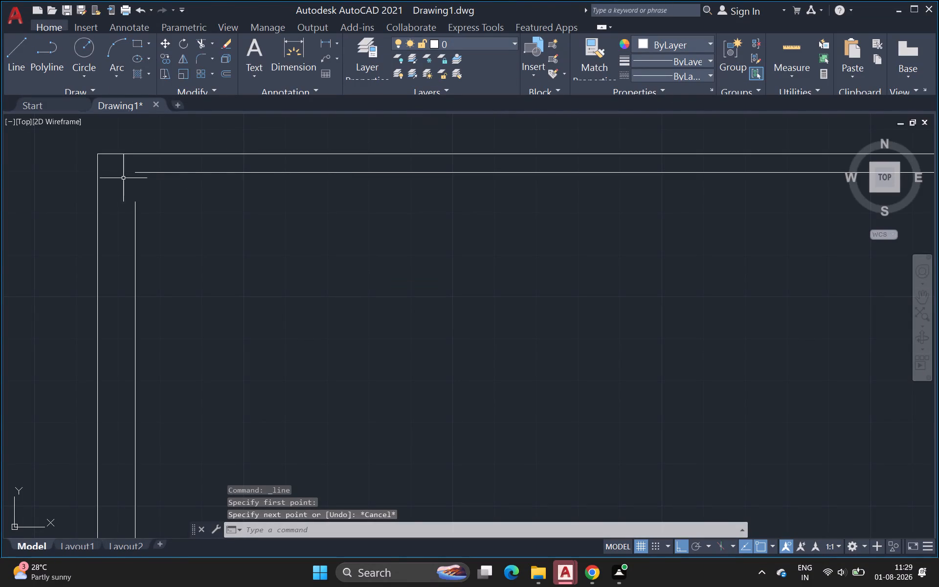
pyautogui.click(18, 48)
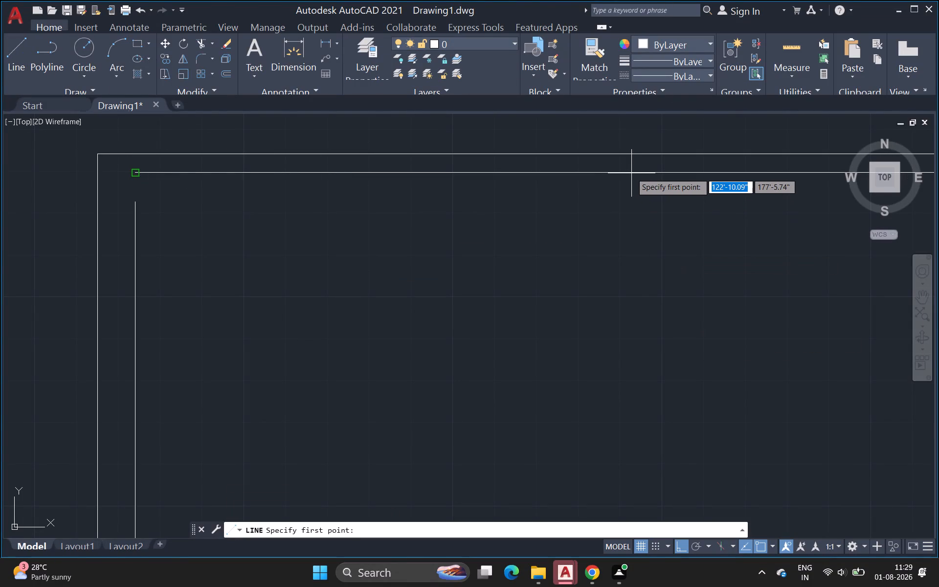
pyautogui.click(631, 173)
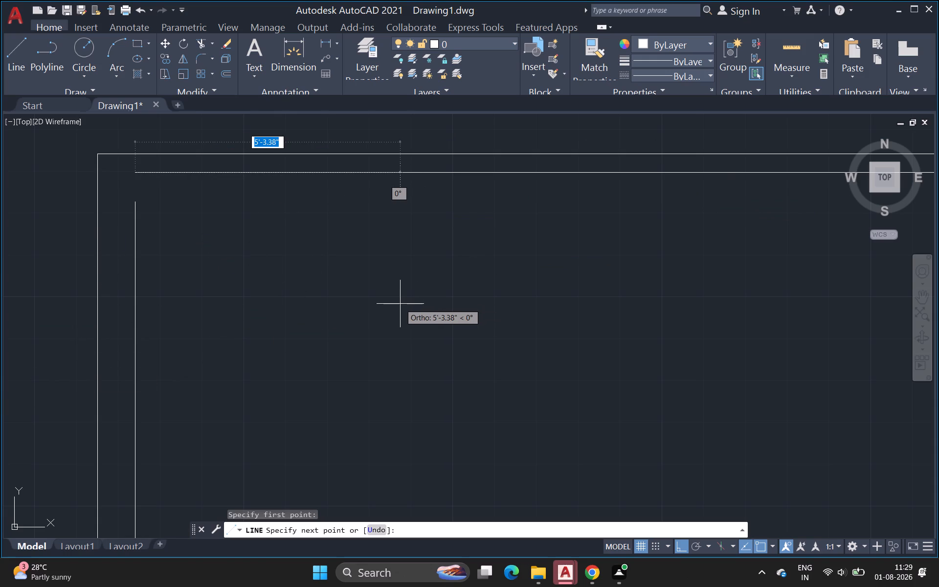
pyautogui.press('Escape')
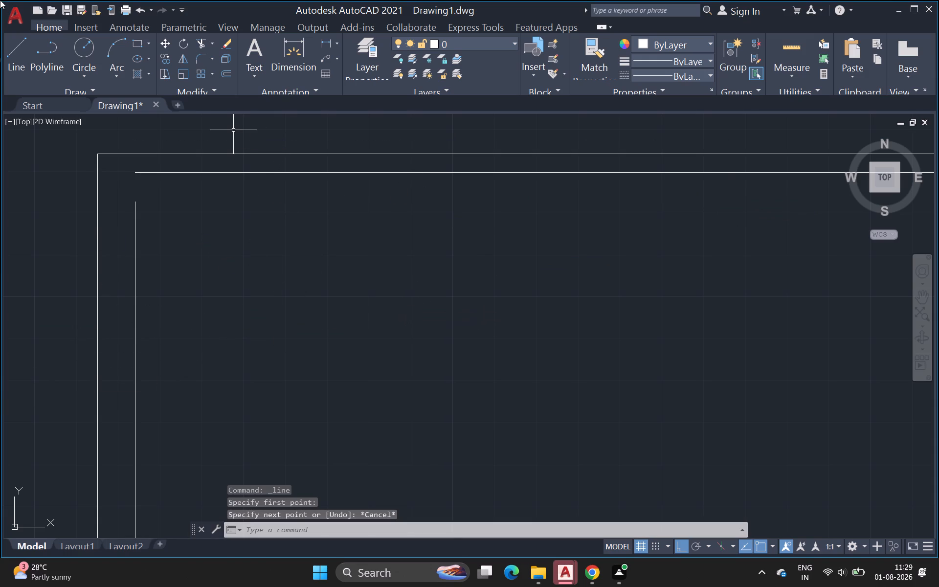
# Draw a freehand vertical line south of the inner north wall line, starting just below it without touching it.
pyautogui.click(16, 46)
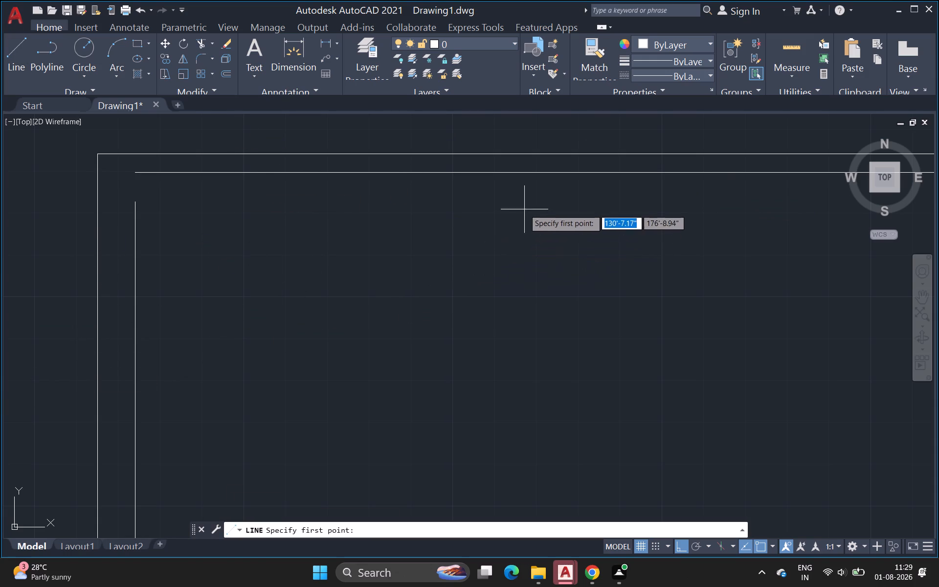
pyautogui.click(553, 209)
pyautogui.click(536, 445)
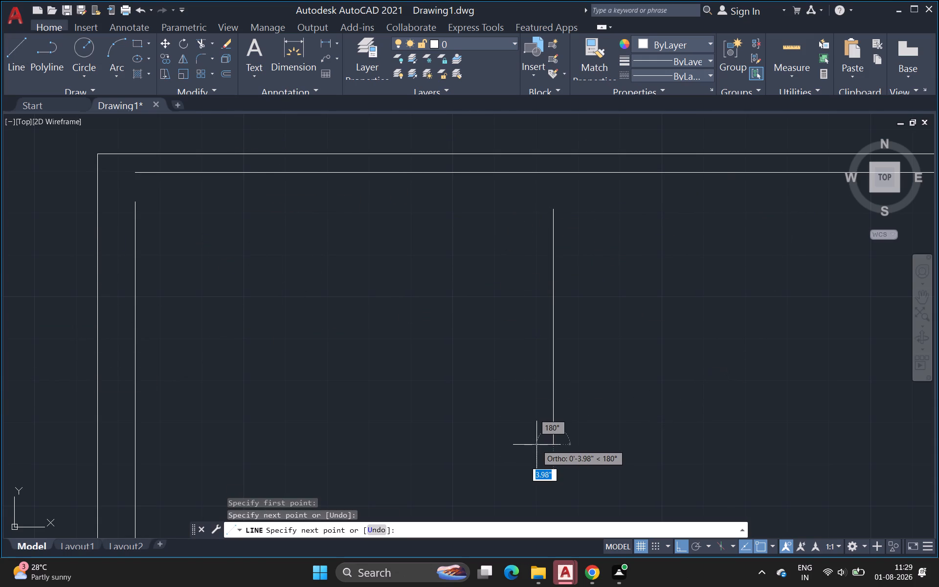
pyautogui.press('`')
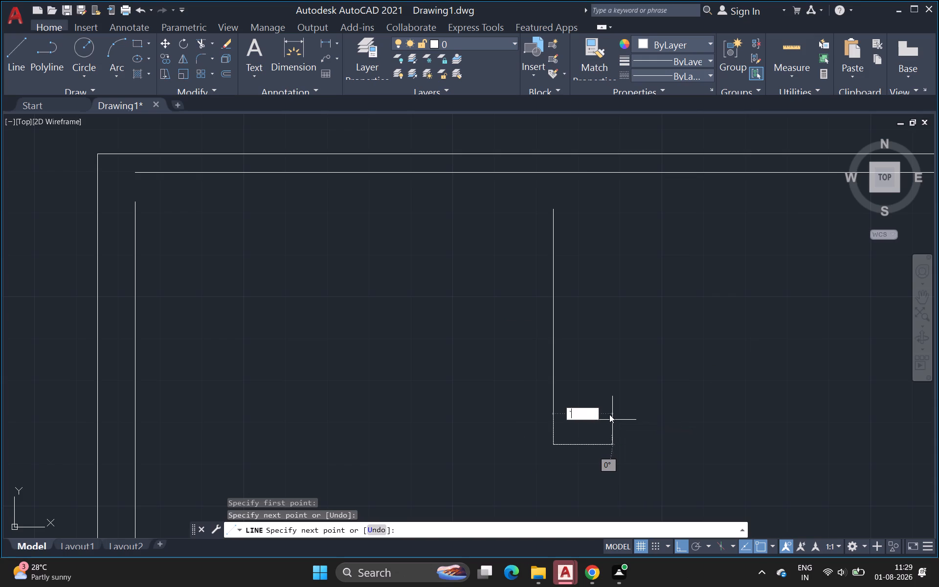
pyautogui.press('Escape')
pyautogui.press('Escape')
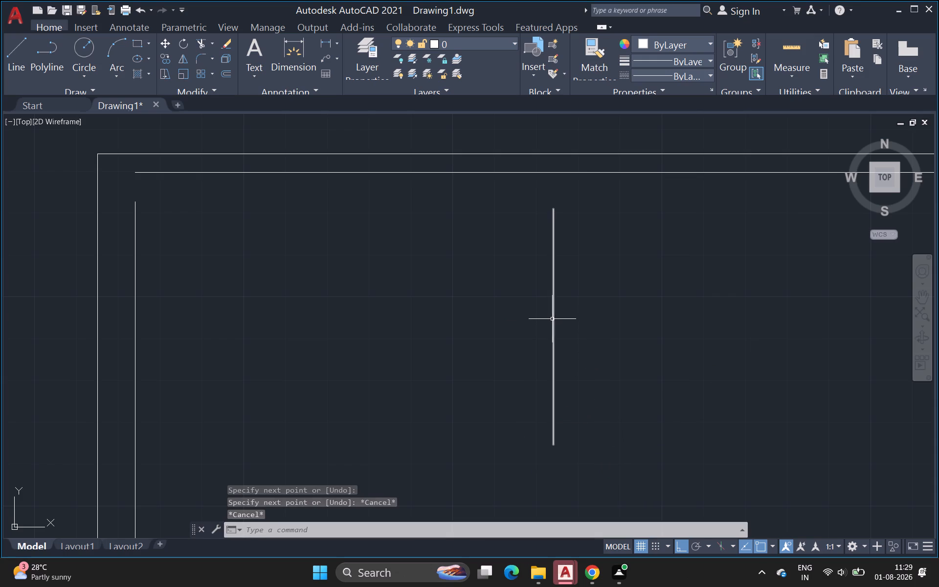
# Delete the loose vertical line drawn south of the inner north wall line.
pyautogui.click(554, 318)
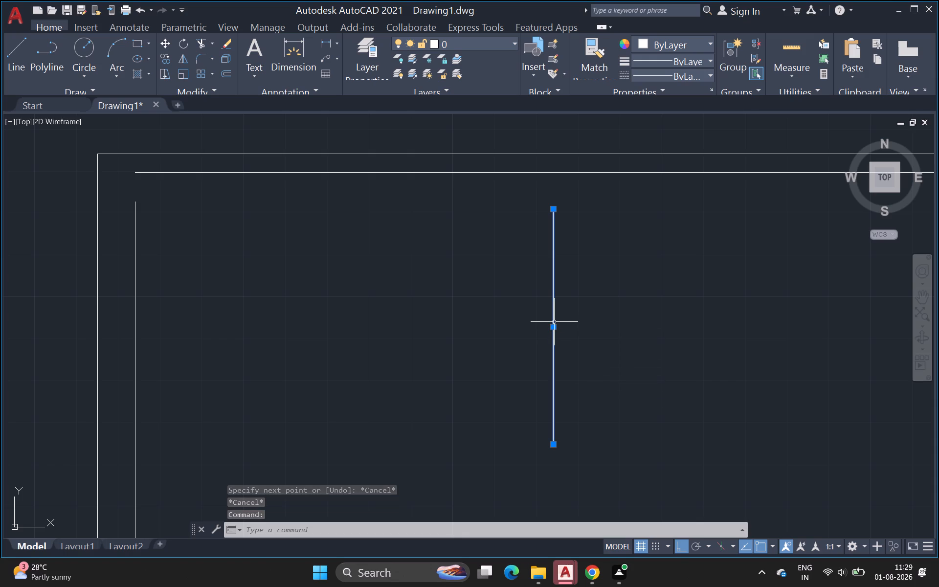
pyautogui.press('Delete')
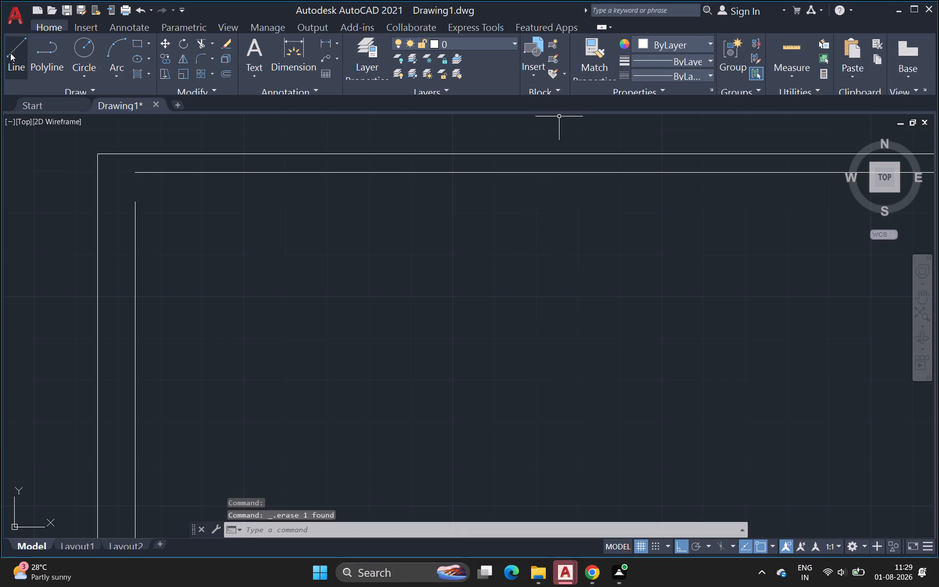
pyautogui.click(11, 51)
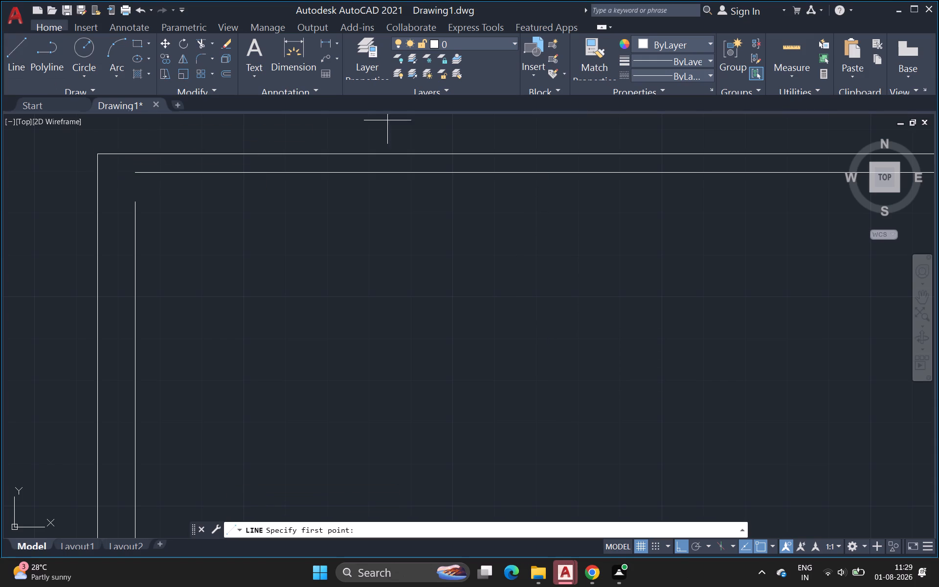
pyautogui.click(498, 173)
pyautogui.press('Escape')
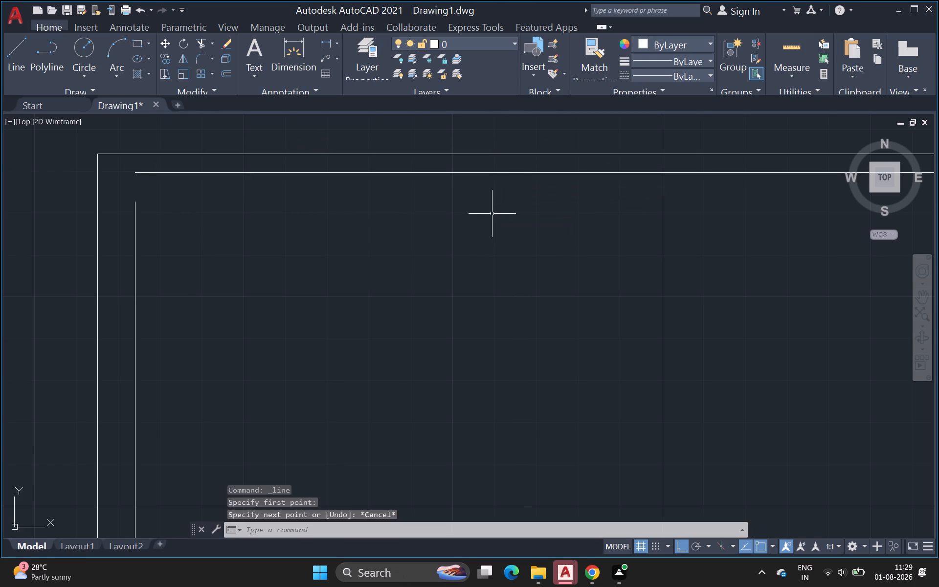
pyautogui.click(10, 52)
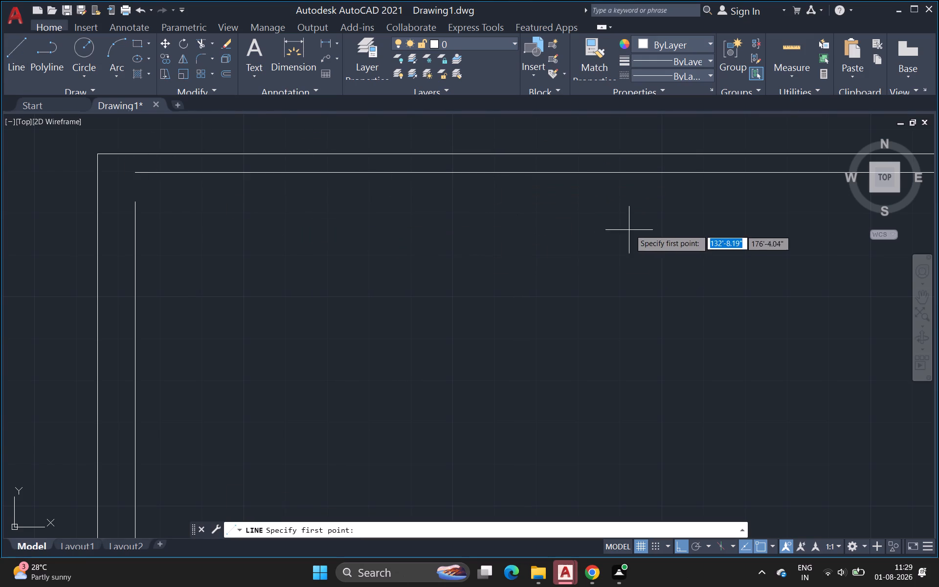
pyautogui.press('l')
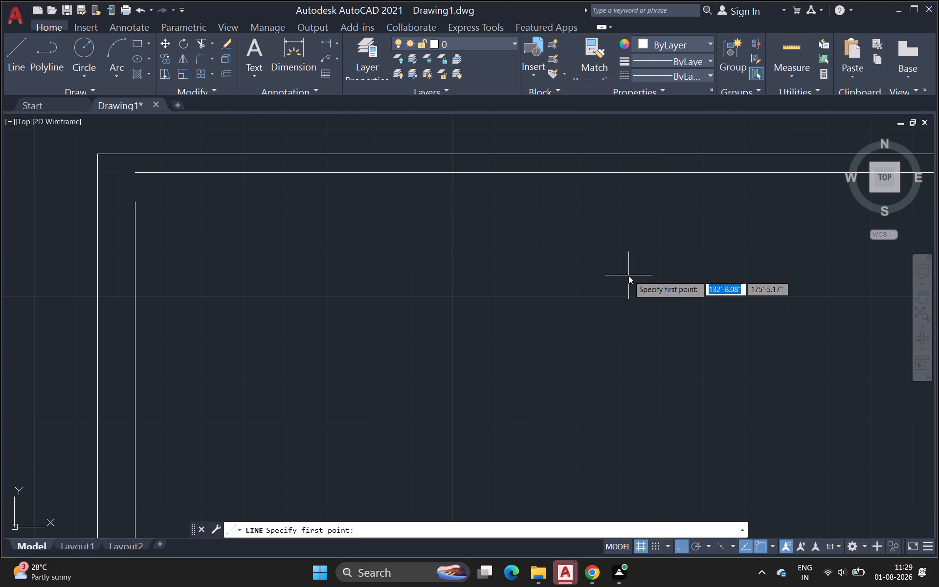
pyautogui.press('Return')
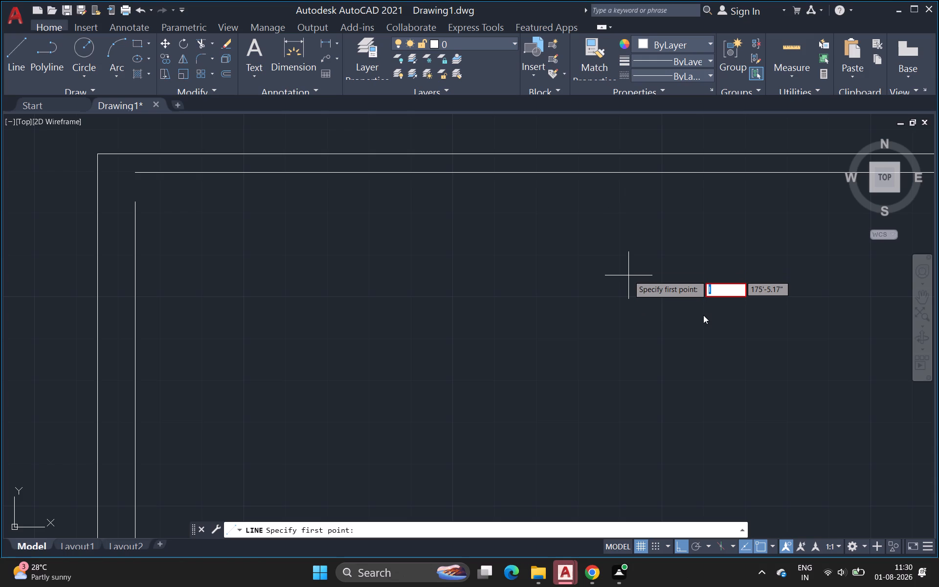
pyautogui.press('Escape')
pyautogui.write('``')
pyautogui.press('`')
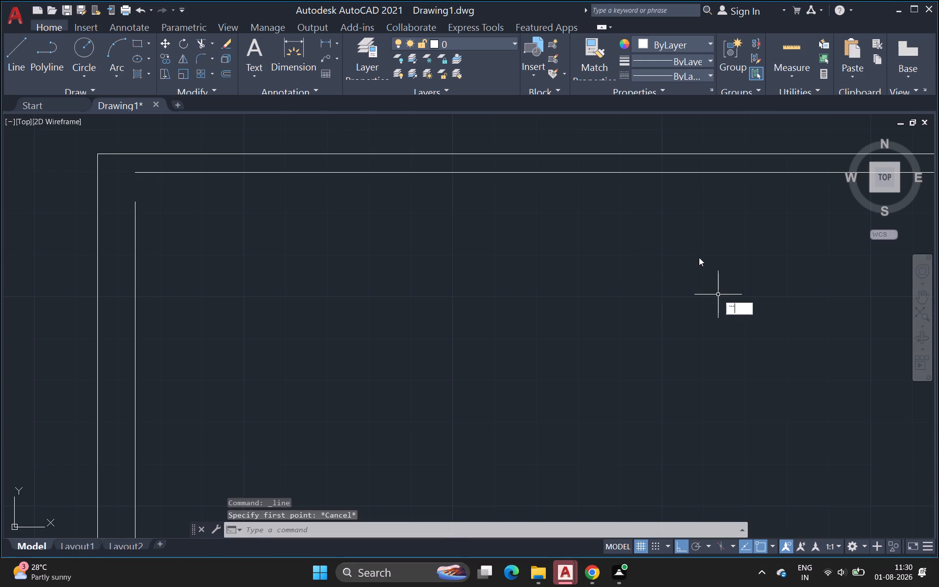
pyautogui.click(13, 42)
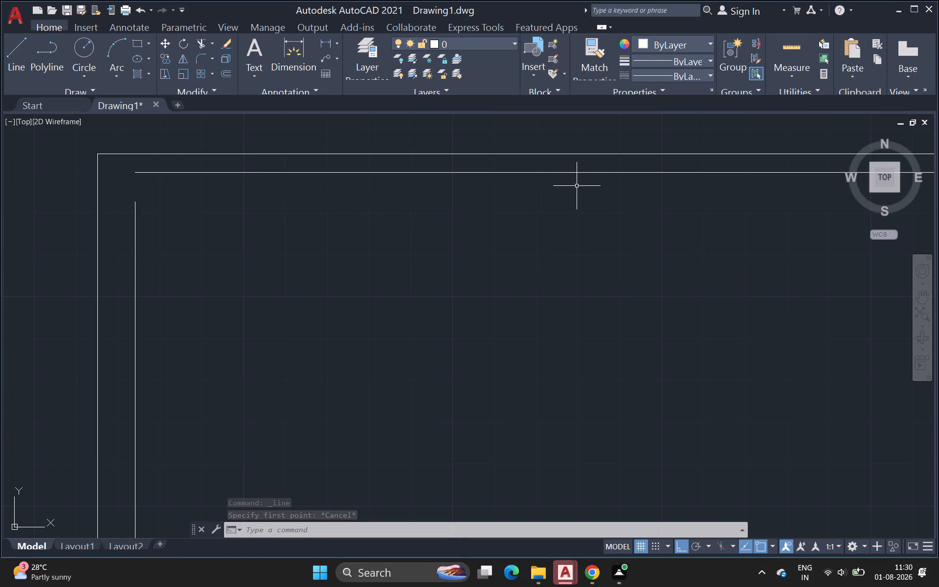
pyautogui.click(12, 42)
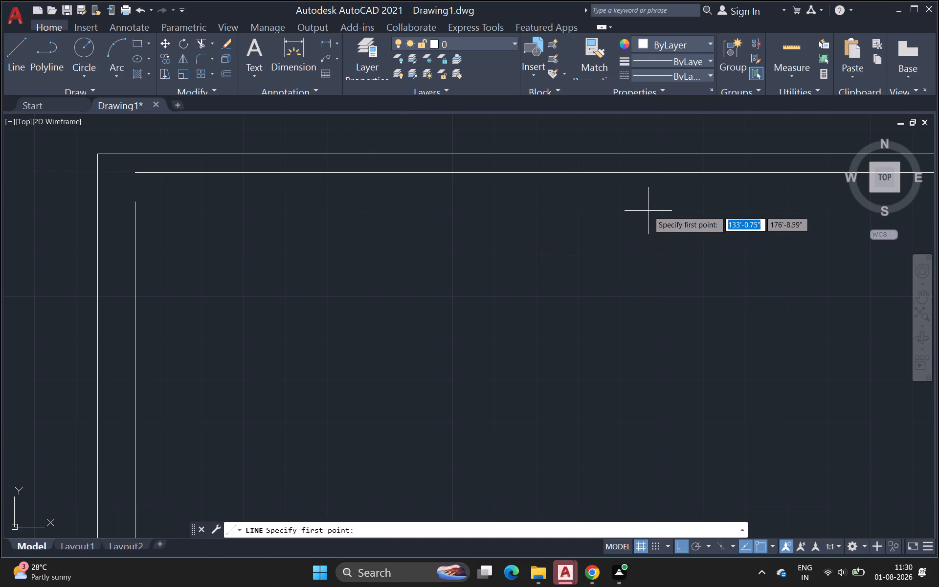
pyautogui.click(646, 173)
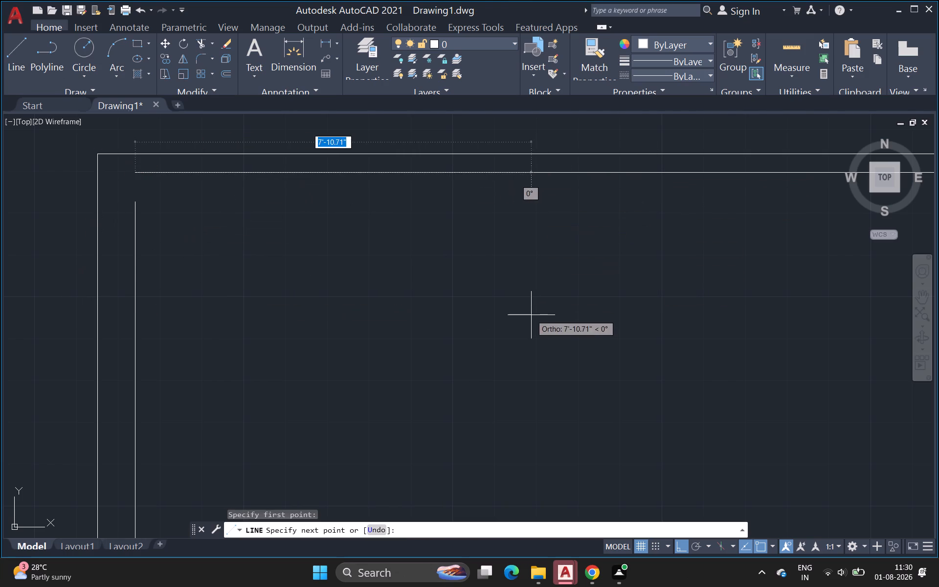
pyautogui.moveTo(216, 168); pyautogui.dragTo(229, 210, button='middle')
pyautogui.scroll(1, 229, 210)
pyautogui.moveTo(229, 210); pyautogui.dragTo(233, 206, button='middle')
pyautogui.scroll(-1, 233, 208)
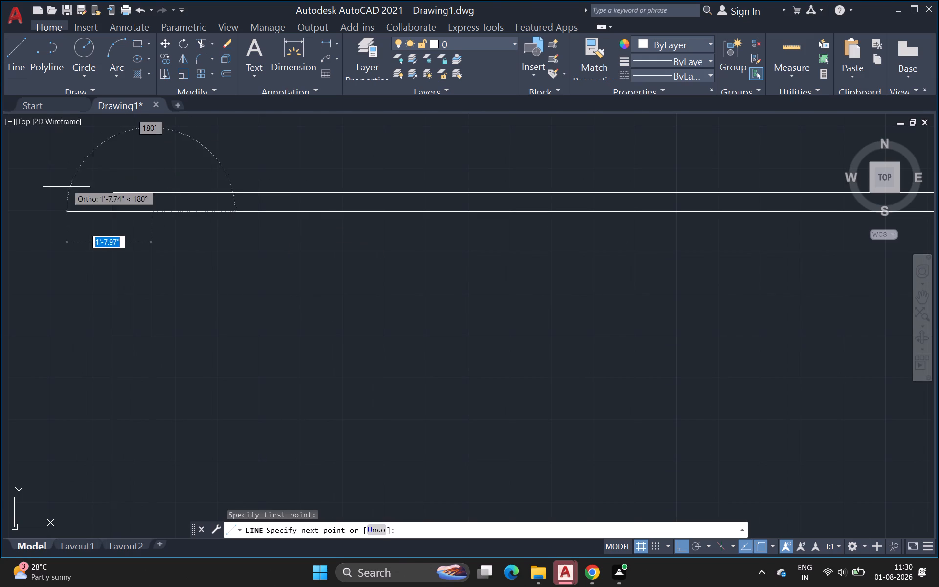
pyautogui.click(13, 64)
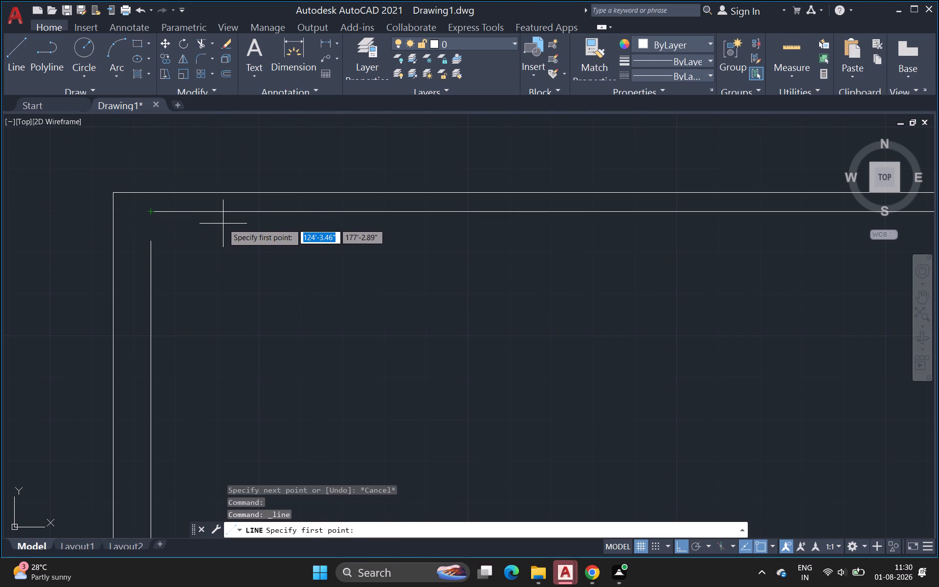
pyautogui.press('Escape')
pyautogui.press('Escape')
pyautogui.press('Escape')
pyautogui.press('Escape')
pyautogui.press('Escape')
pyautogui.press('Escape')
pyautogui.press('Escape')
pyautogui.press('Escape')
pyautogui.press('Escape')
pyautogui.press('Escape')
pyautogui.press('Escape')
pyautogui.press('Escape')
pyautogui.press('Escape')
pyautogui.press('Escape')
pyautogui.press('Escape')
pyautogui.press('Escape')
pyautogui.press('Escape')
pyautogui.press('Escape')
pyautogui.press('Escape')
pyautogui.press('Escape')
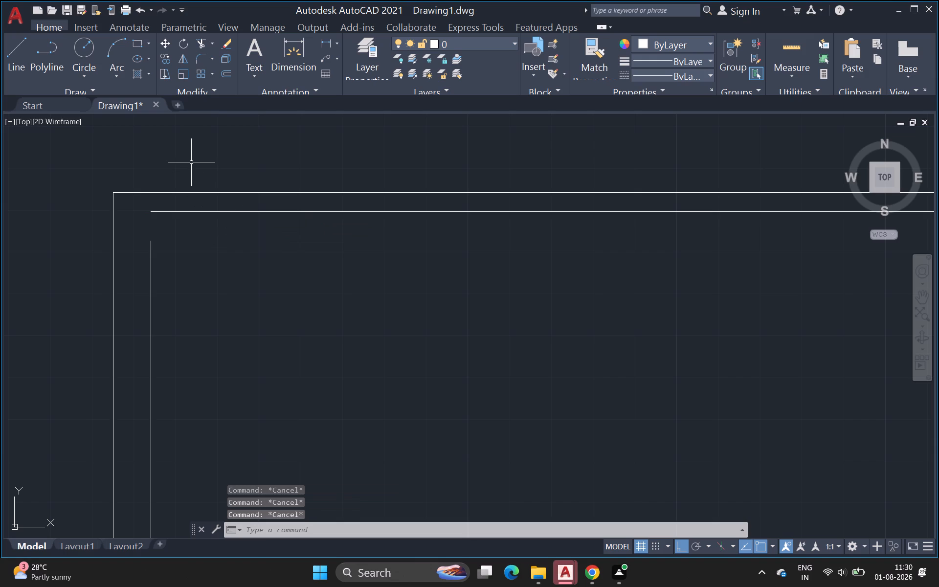
# Draw a 7" line from the north end of the inner west wall line to the west end of the inner north wall line.
pyautogui.click(20, 44)
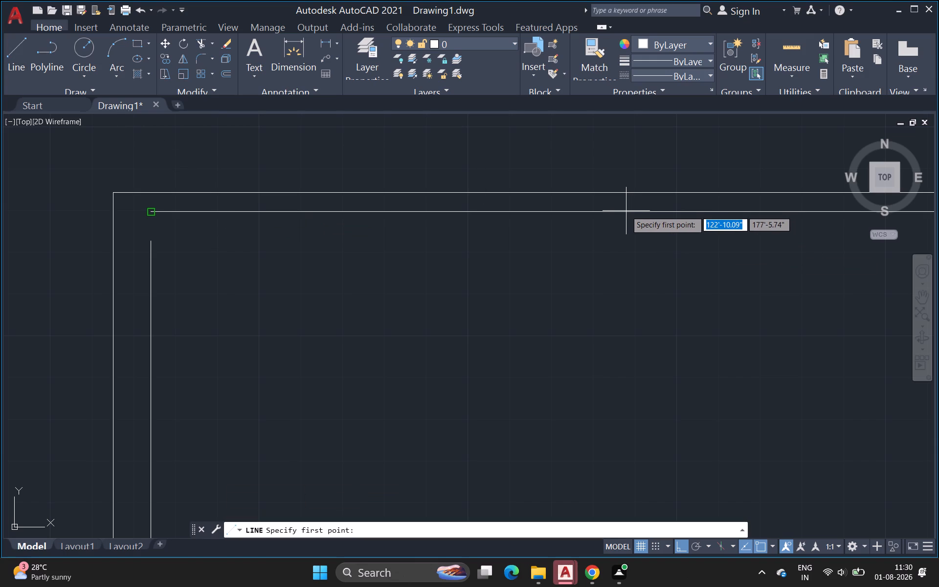
pyautogui.click(151, 245)
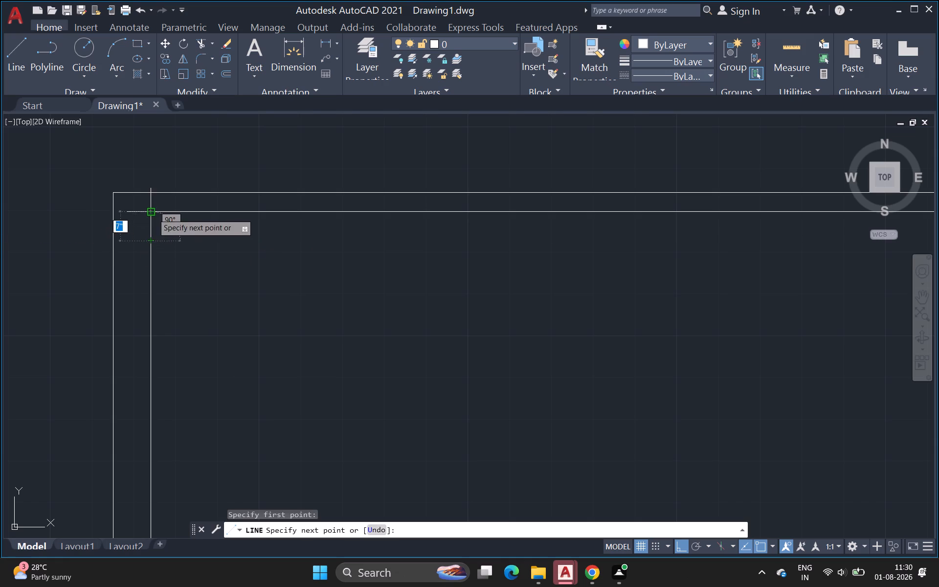
pyautogui.click(153, 214)
# Draw a line about 9'-3" long east along the inner north wall line, starting at the inner northwest corner.
pyautogui.click(20, 45)
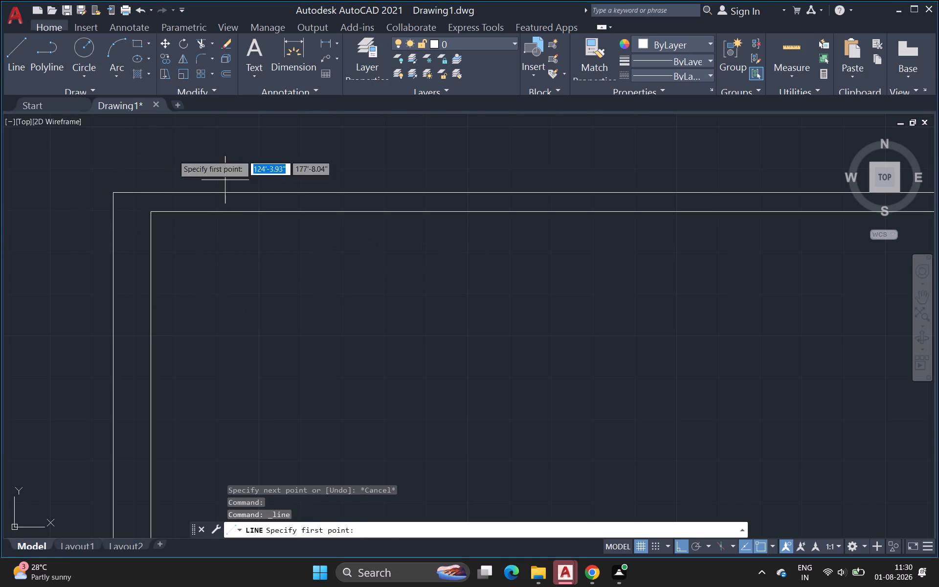
pyautogui.click(5, 54)
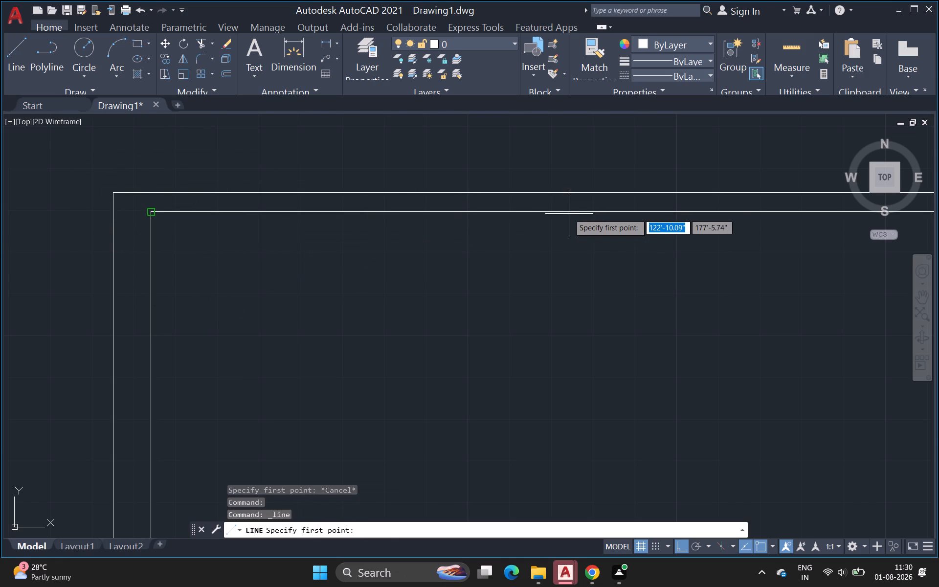
pyautogui.click(594, 209)
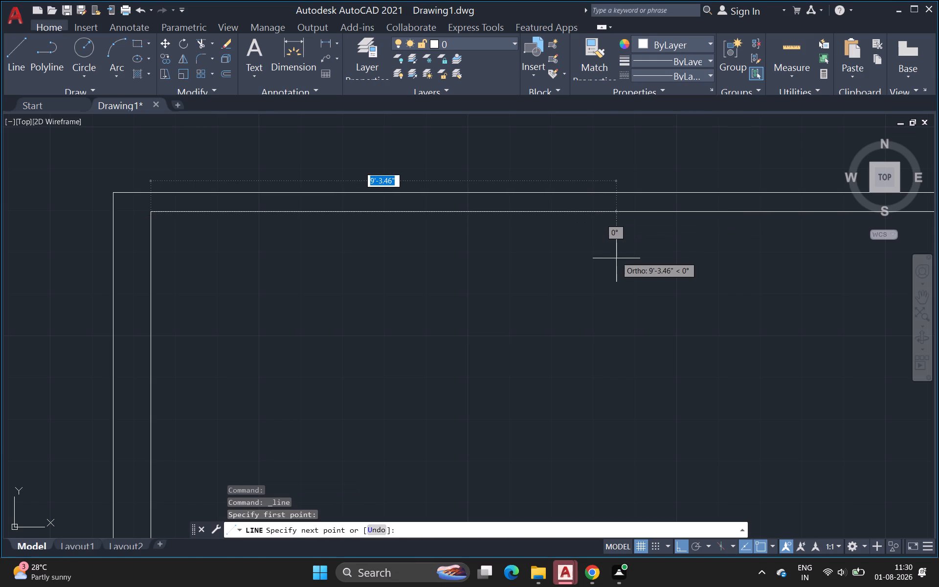
pyautogui.click(593, 212)
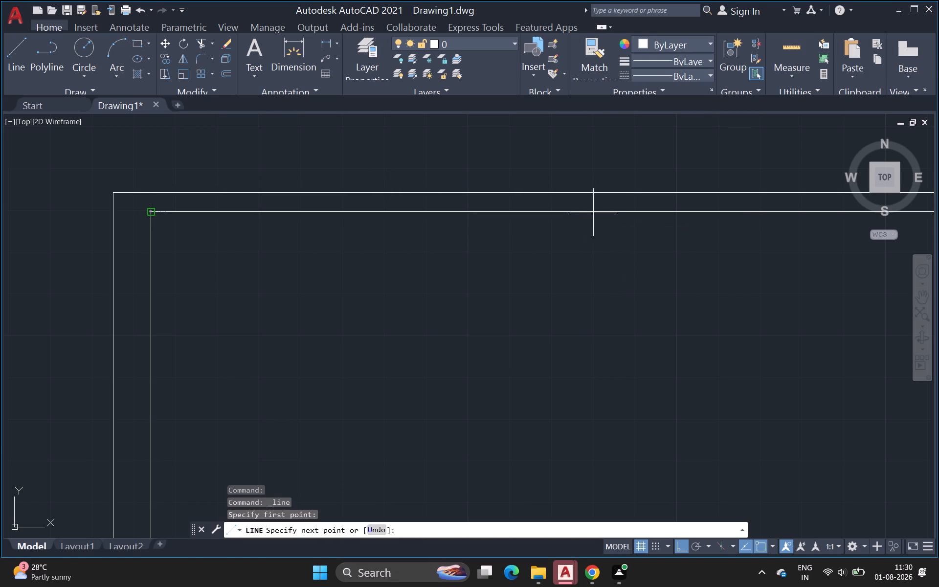
pyautogui.click(612, 257)
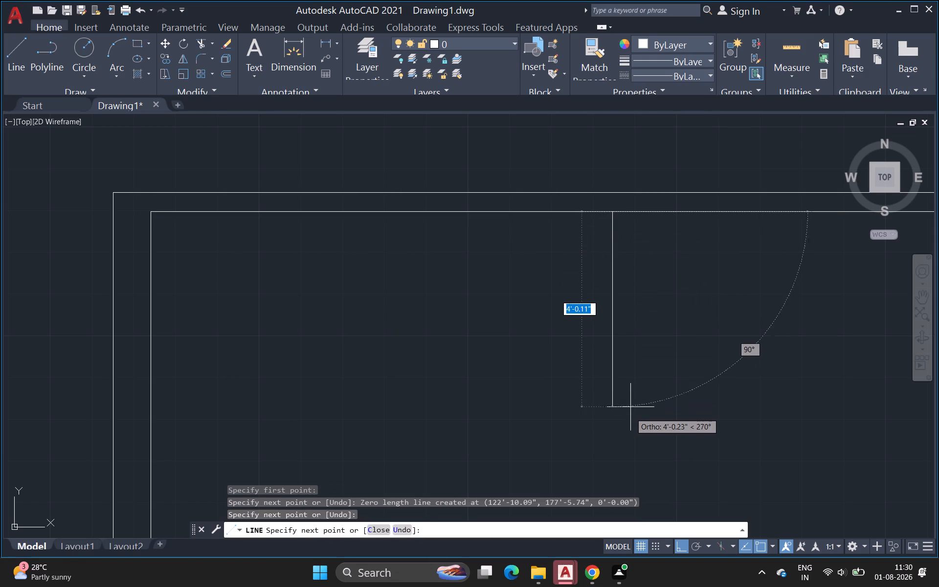
pyautogui.scroll(-2, 633, 361)
pyautogui.press('Escape')
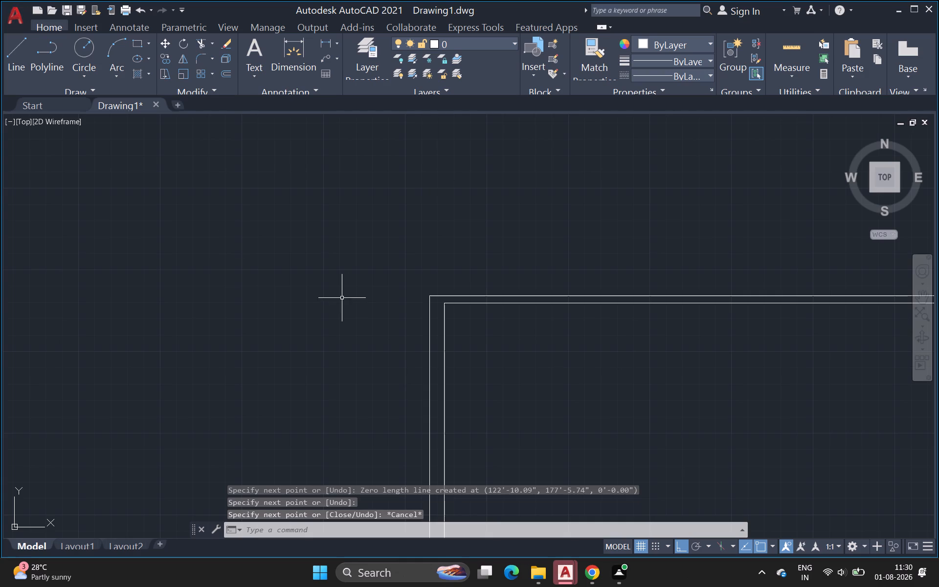
# Draw a 7' line south from the inner north wall line, starting about 7'-4" east of the inner west wall line.
pyautogui.click(21, 39)
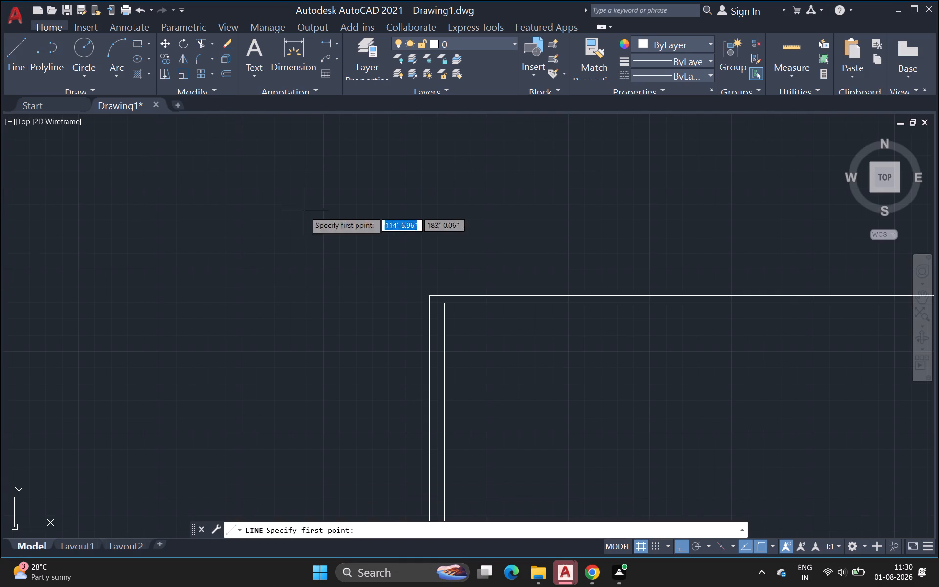
pyautogui.doubleClick(588, 304)
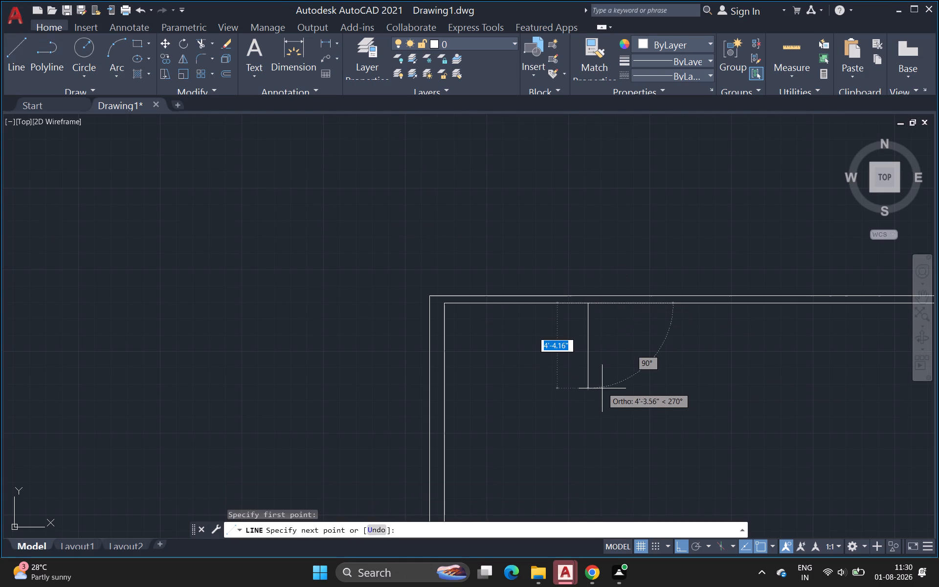
pyautogui.press('7')
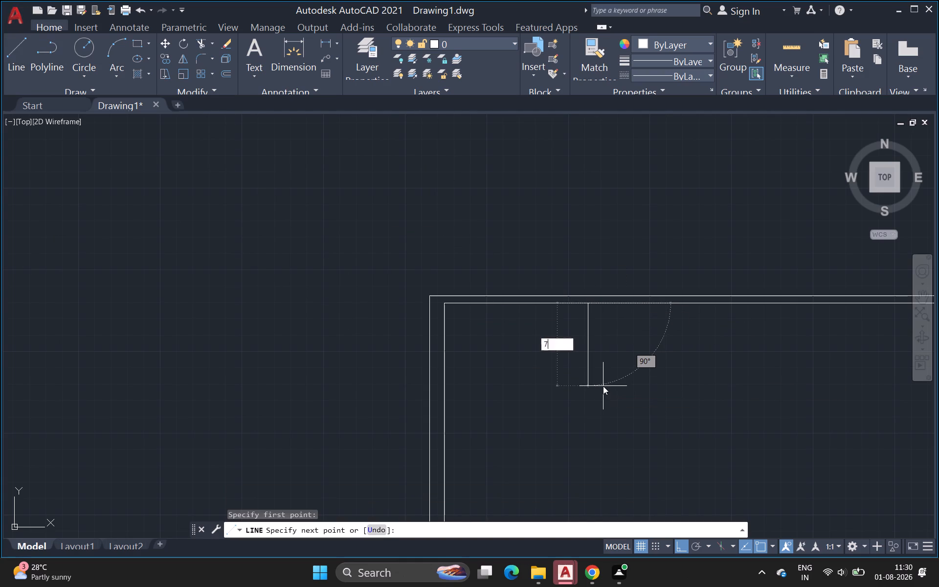
pyautogui.press("'")
pyautogui.press('Return')
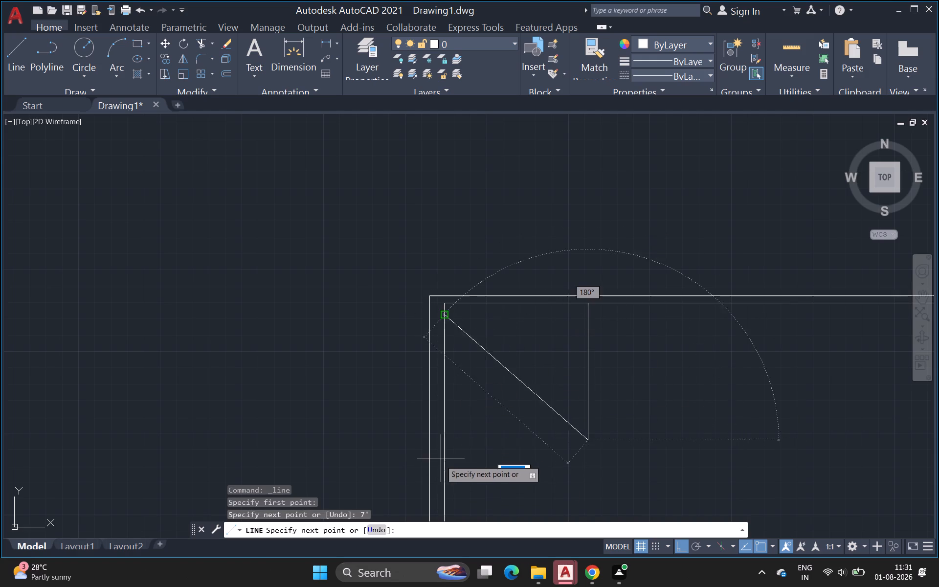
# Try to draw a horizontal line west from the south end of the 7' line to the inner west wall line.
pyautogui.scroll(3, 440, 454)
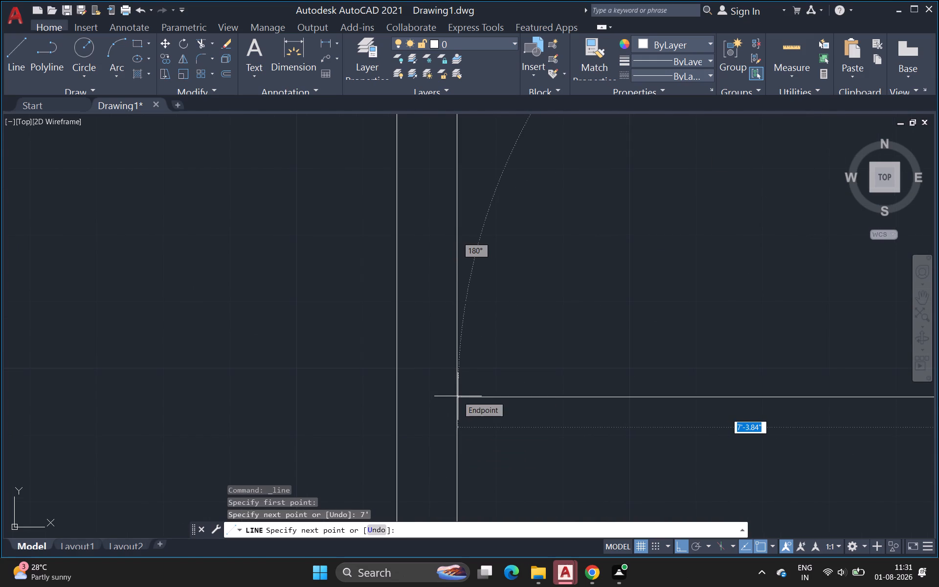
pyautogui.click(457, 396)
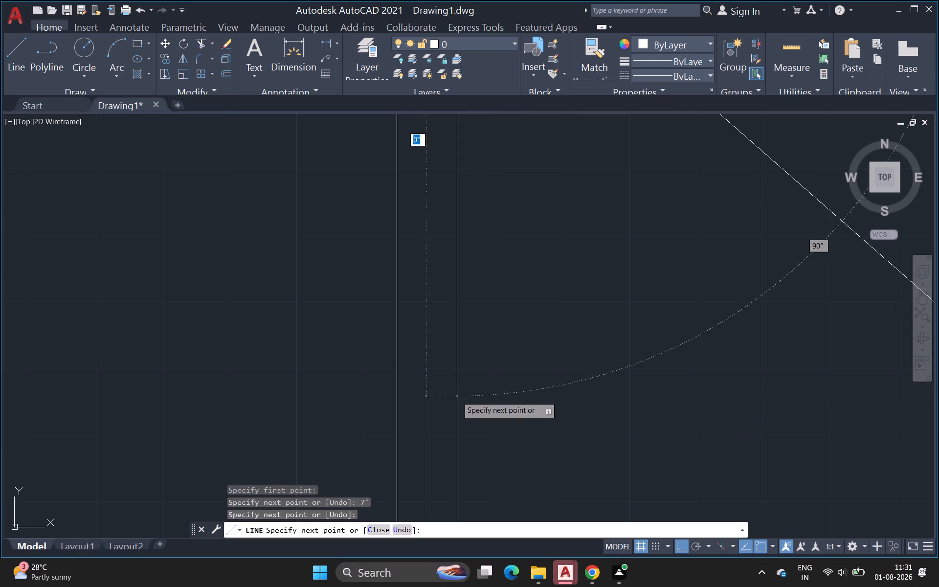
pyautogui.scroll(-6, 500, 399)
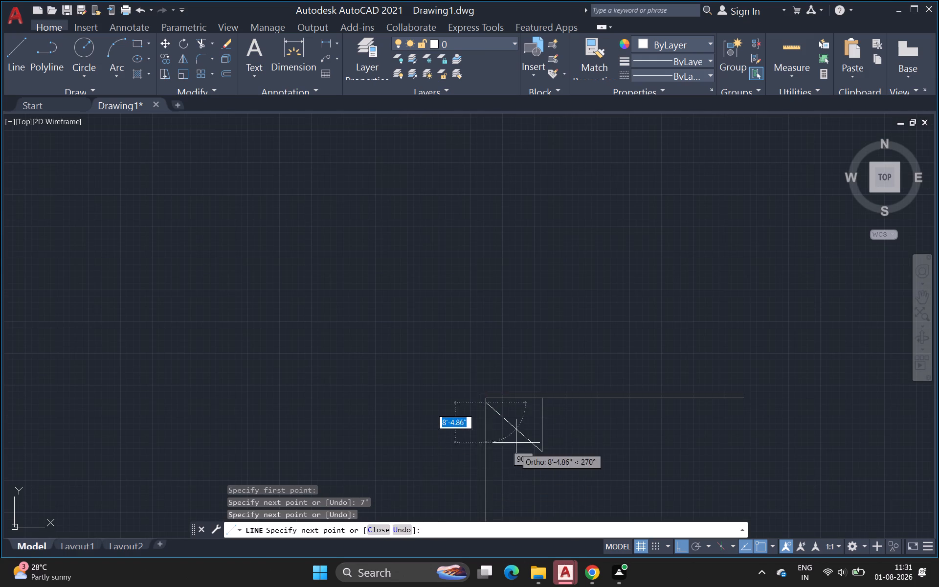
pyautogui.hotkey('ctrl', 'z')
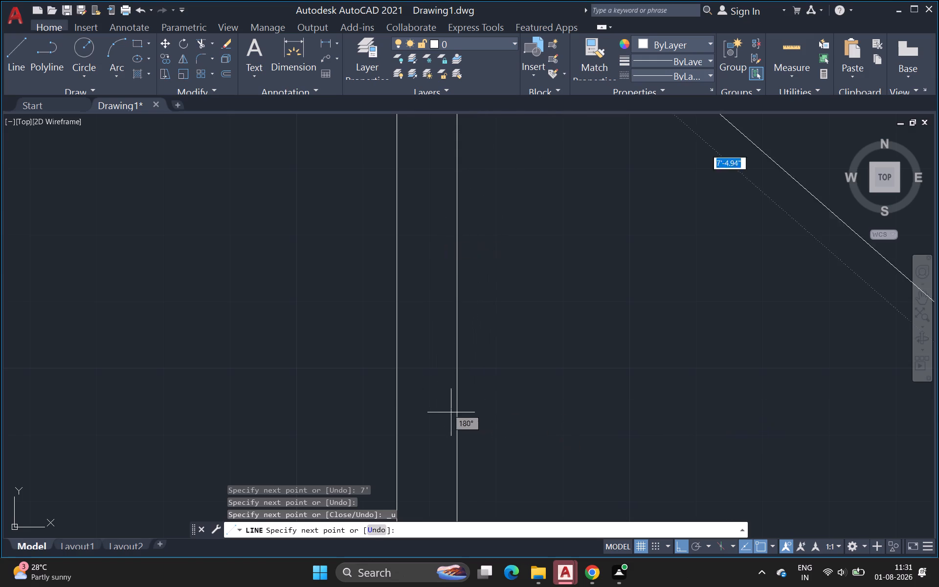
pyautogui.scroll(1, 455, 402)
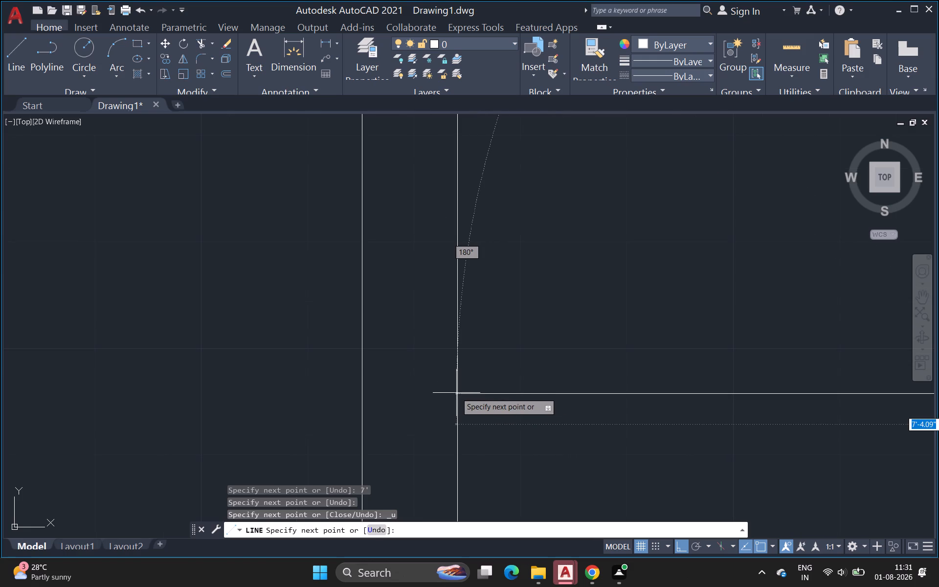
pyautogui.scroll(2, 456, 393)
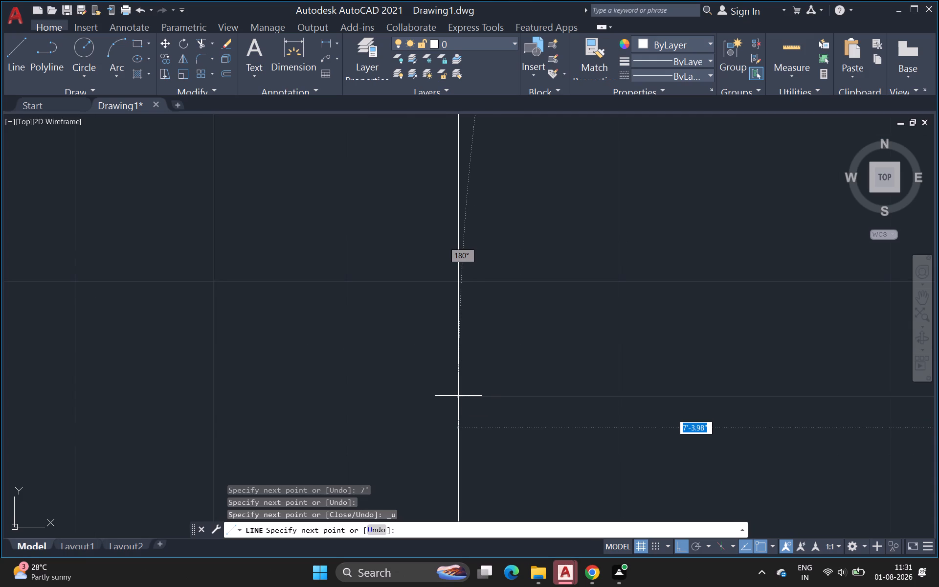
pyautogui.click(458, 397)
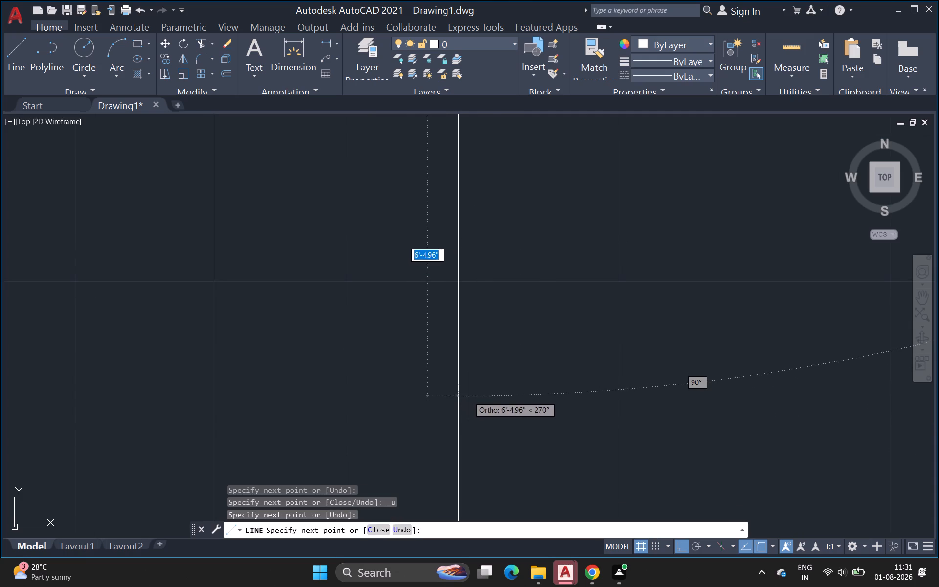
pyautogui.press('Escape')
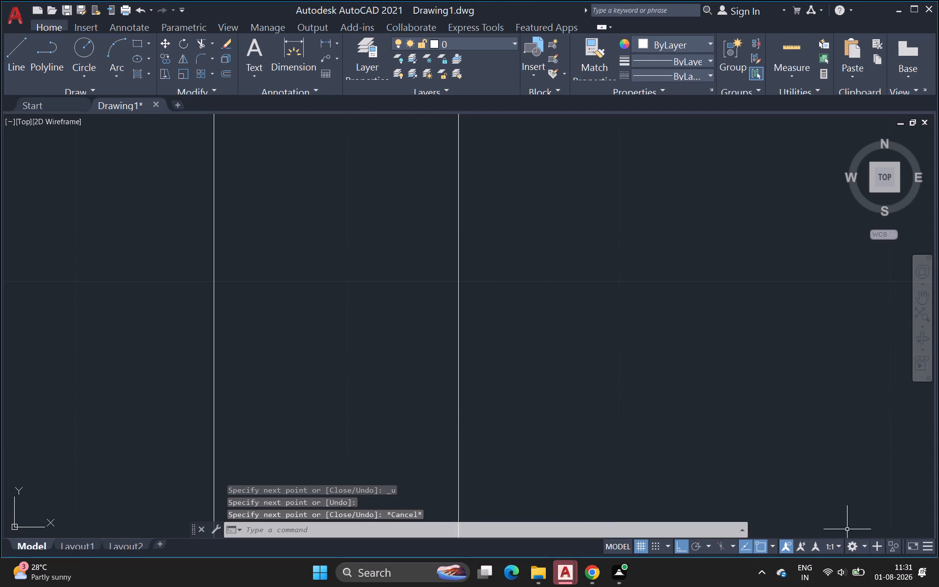
# Enable all object snap modes in the drafting settings.
pyautogui.click(772, 542)
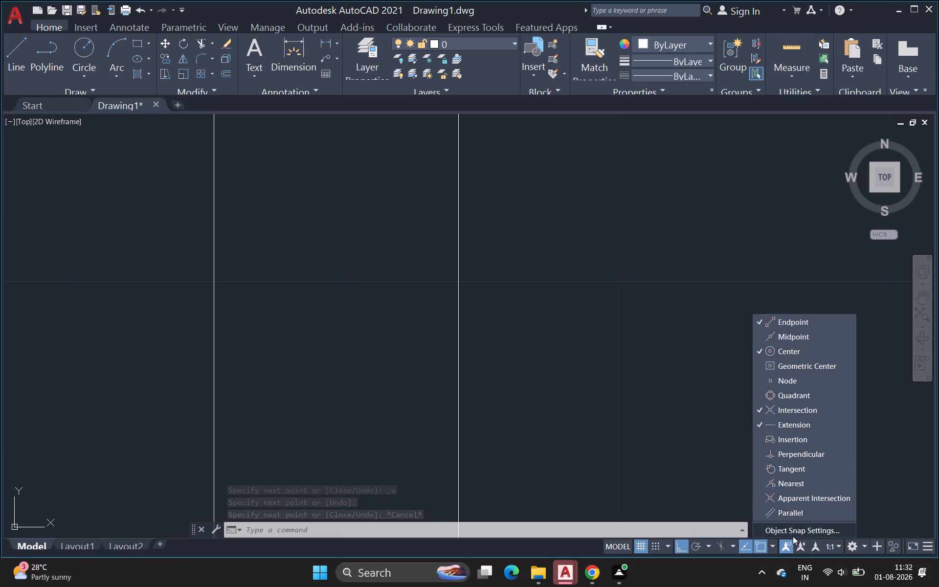
pyautogui.click(793, 530)
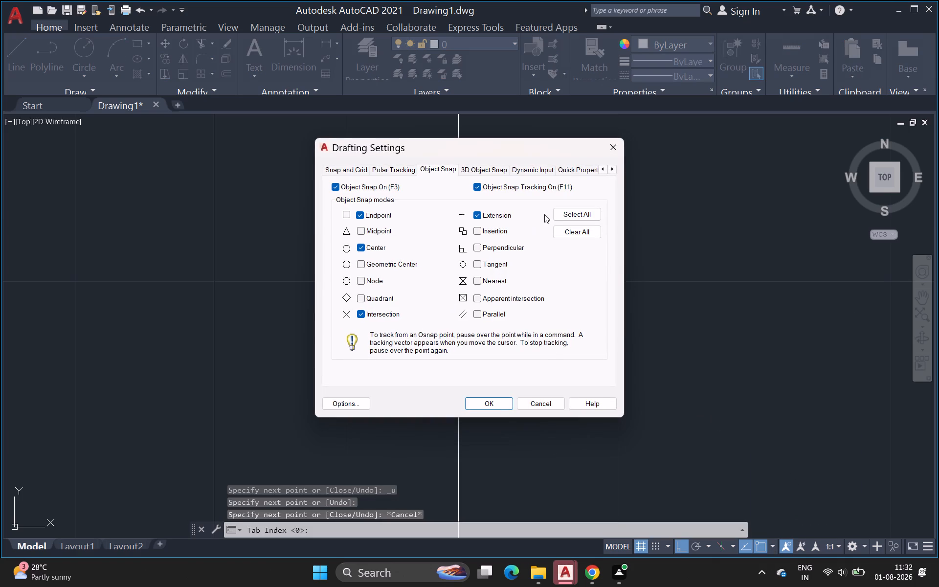
pyautogui.click(560, 211)
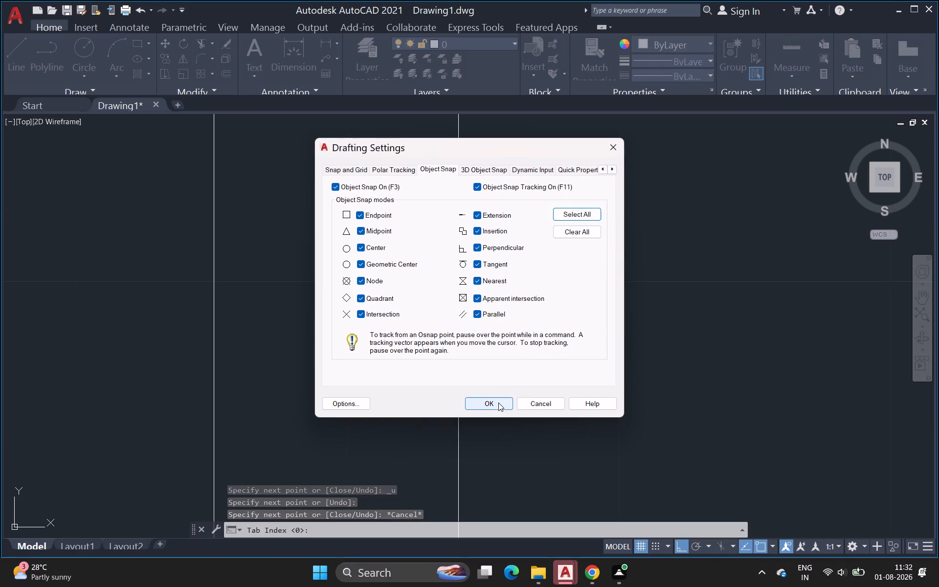
pyautogui.click(498, 403)
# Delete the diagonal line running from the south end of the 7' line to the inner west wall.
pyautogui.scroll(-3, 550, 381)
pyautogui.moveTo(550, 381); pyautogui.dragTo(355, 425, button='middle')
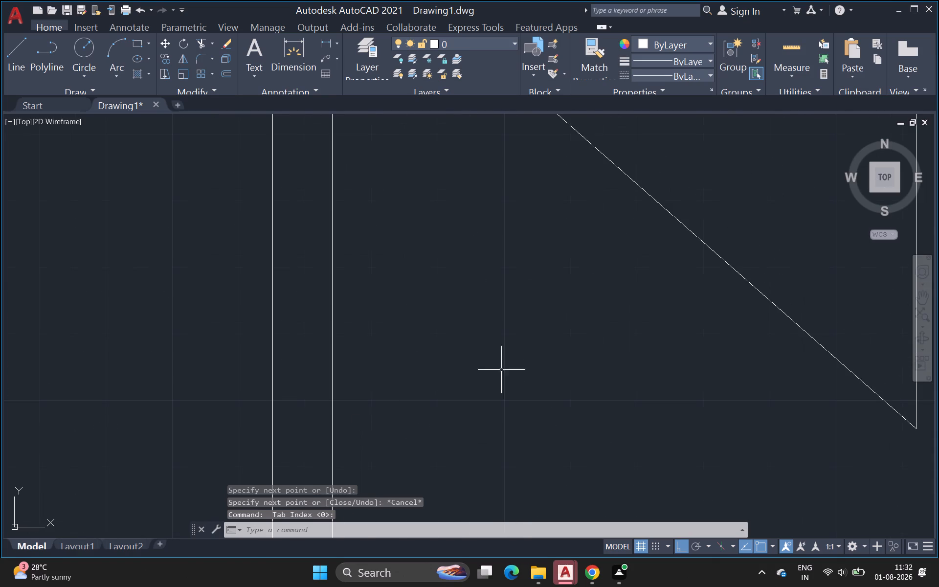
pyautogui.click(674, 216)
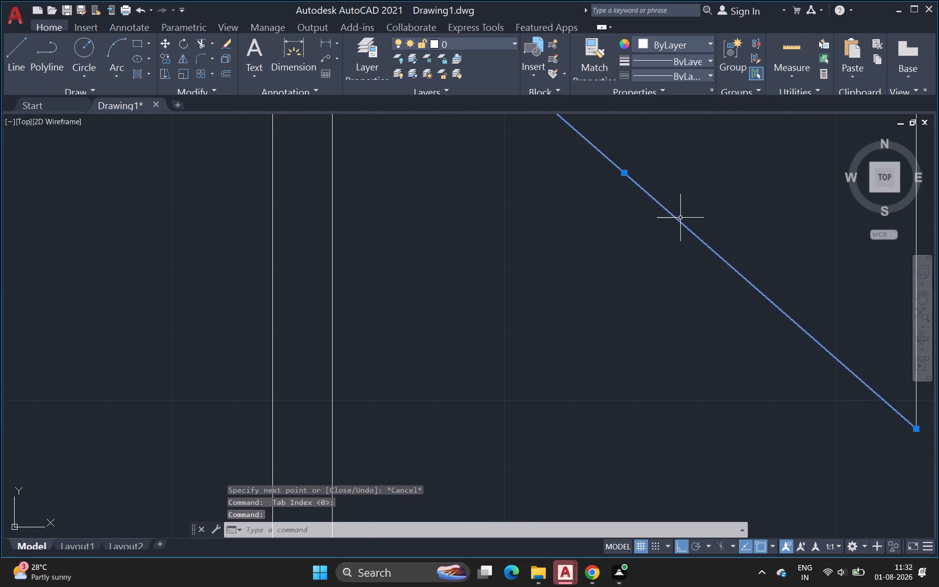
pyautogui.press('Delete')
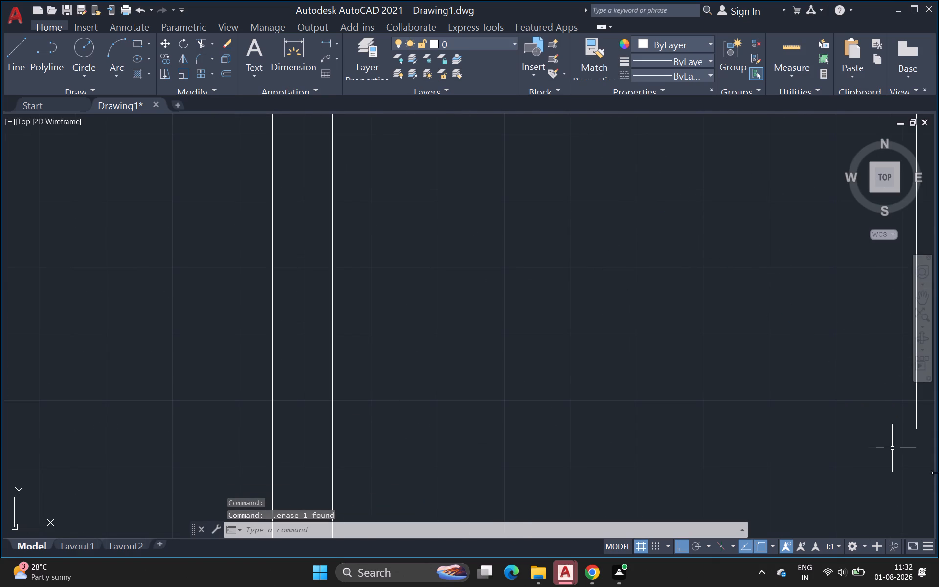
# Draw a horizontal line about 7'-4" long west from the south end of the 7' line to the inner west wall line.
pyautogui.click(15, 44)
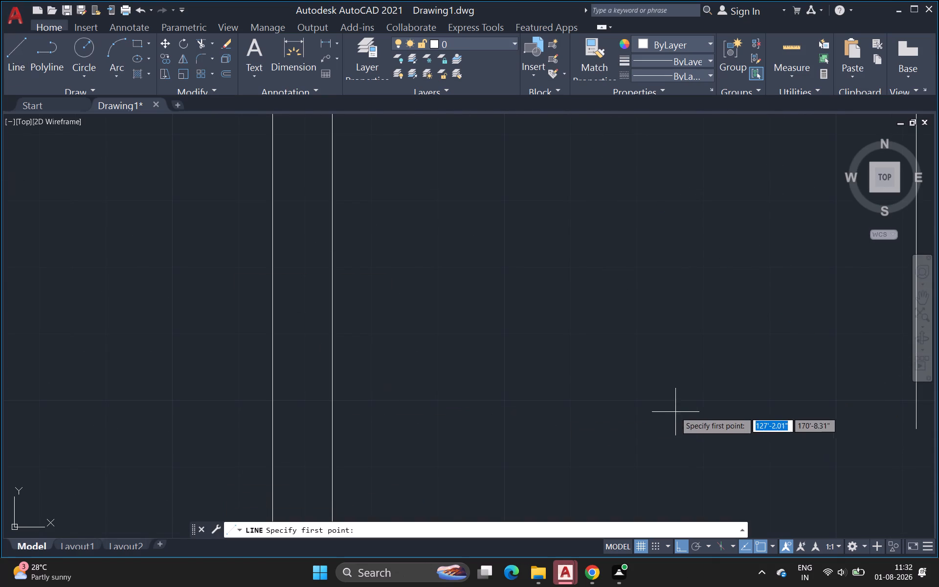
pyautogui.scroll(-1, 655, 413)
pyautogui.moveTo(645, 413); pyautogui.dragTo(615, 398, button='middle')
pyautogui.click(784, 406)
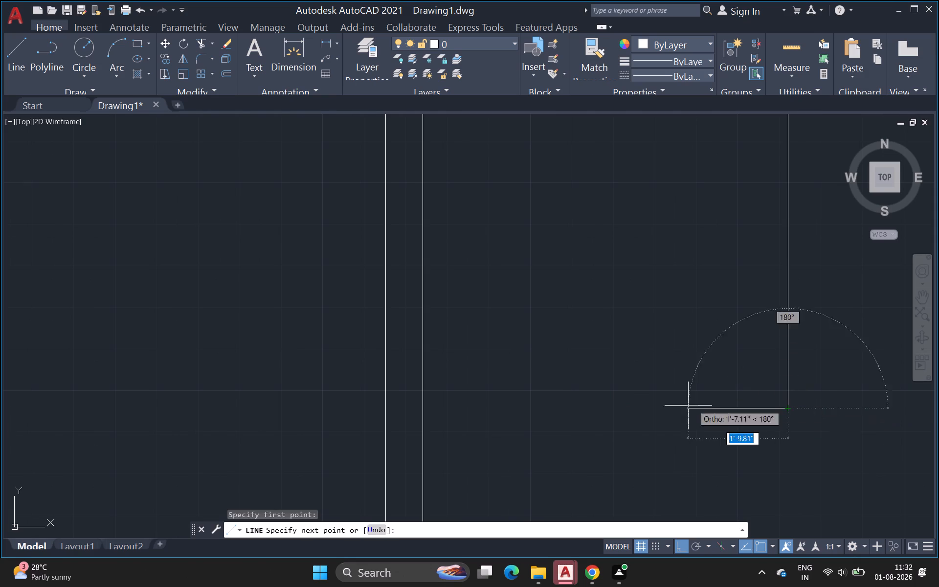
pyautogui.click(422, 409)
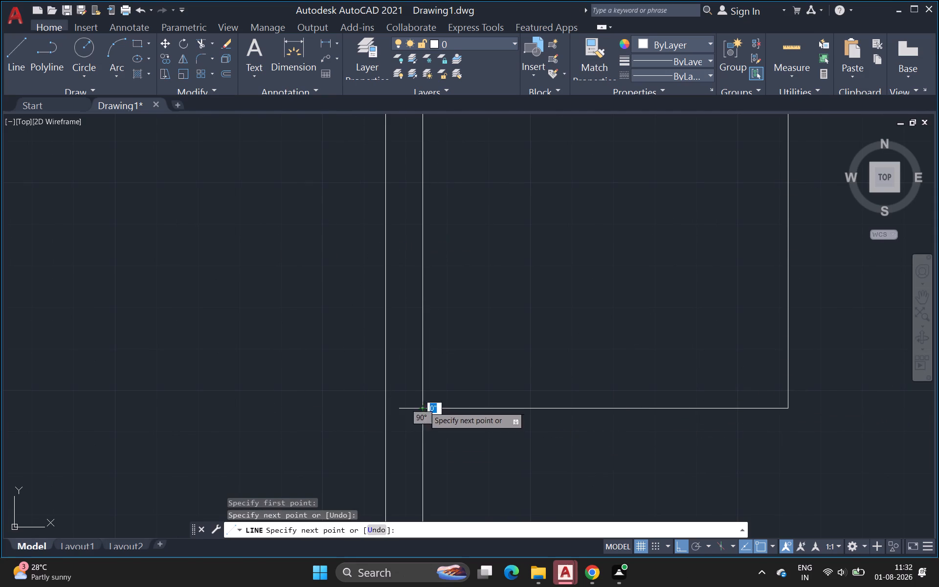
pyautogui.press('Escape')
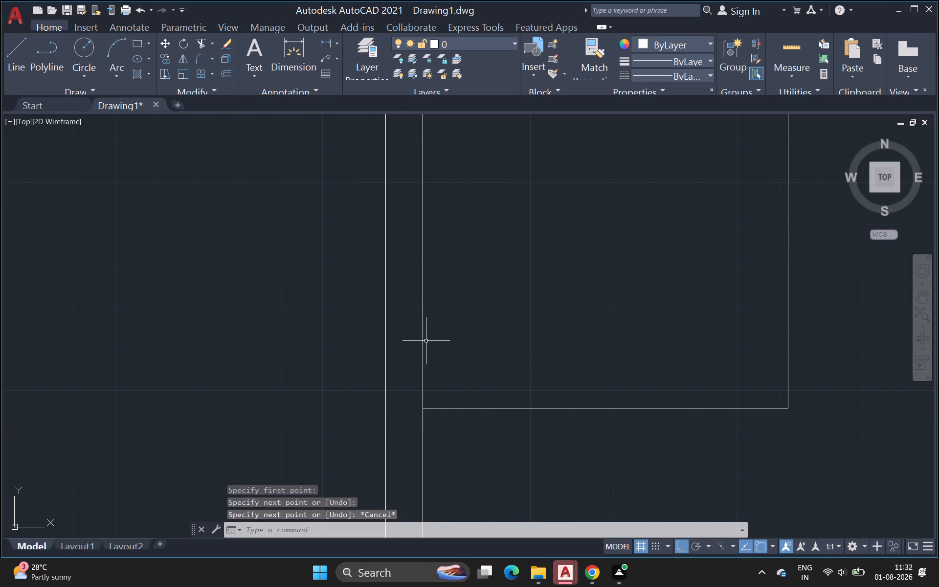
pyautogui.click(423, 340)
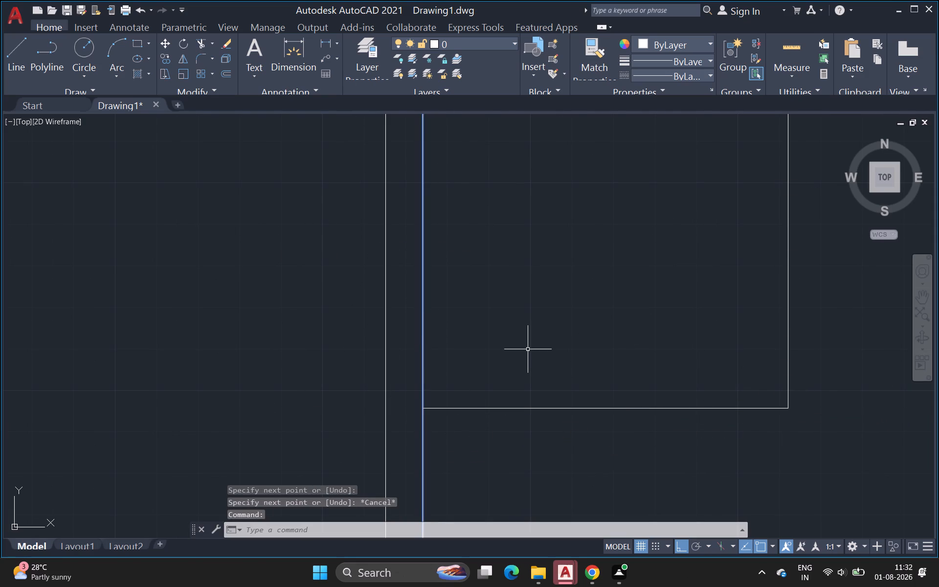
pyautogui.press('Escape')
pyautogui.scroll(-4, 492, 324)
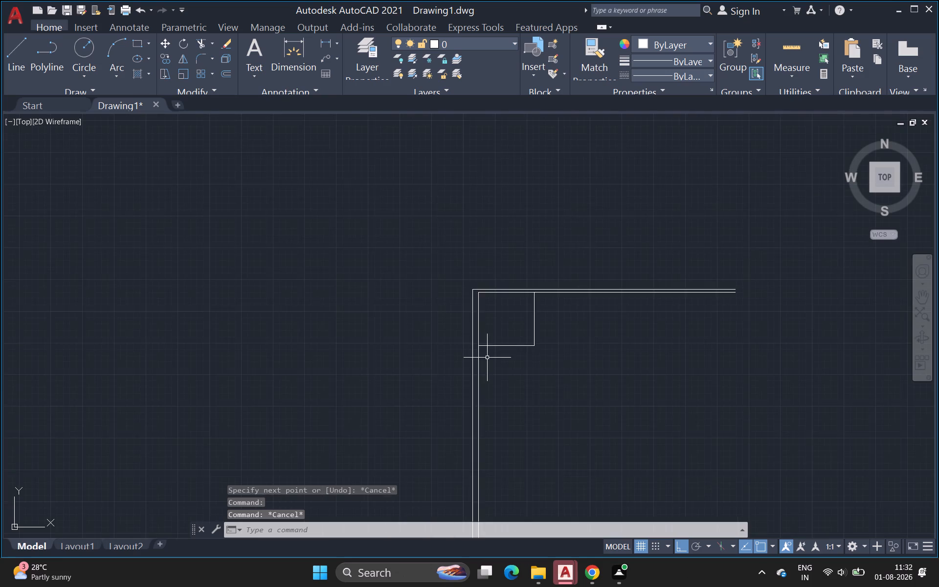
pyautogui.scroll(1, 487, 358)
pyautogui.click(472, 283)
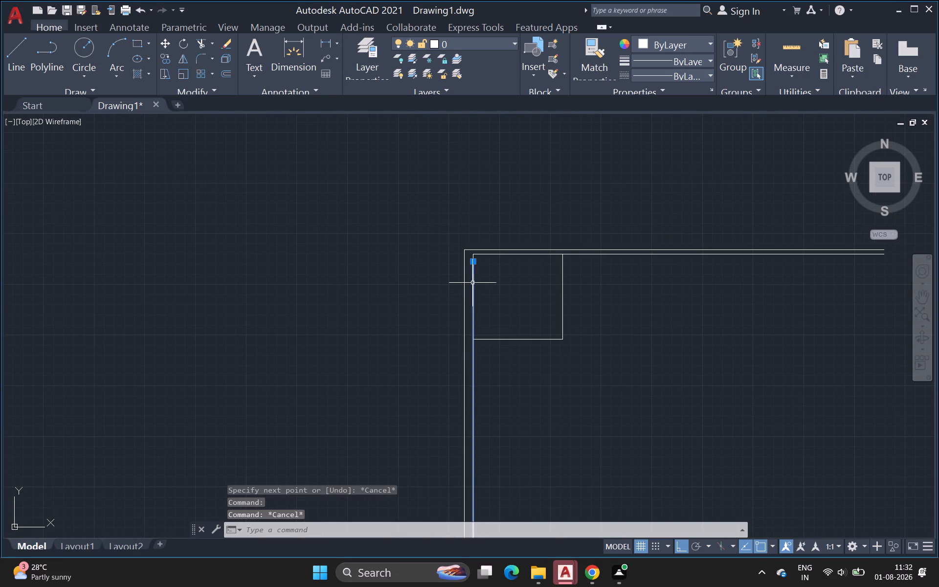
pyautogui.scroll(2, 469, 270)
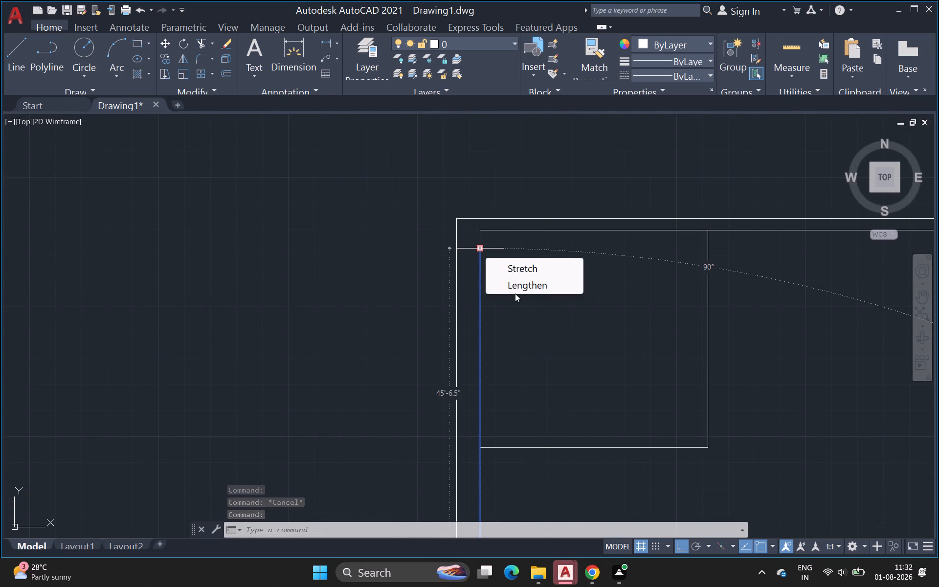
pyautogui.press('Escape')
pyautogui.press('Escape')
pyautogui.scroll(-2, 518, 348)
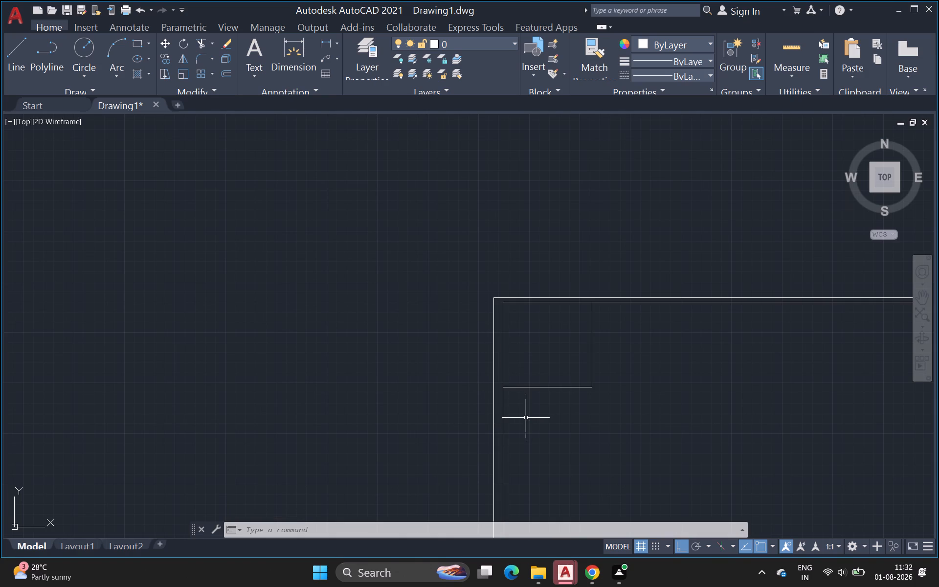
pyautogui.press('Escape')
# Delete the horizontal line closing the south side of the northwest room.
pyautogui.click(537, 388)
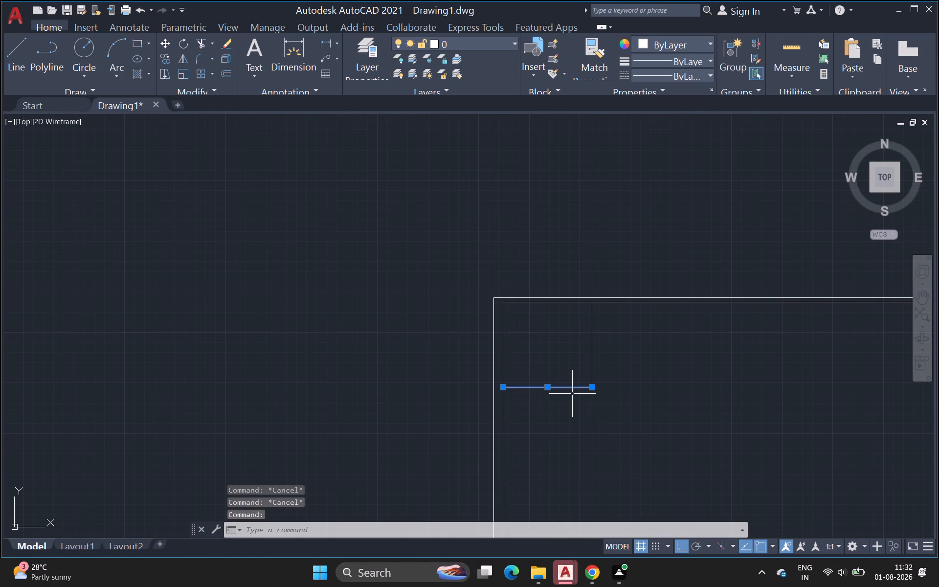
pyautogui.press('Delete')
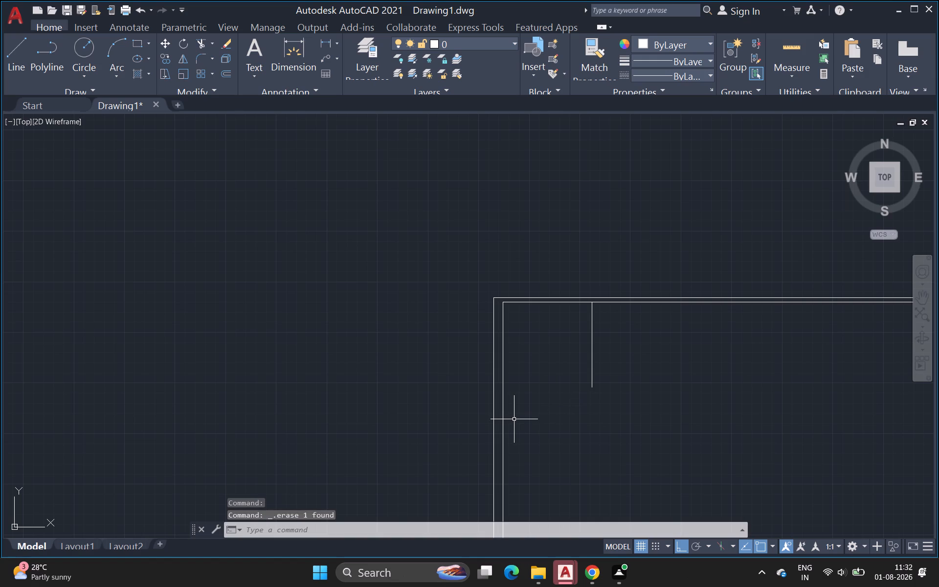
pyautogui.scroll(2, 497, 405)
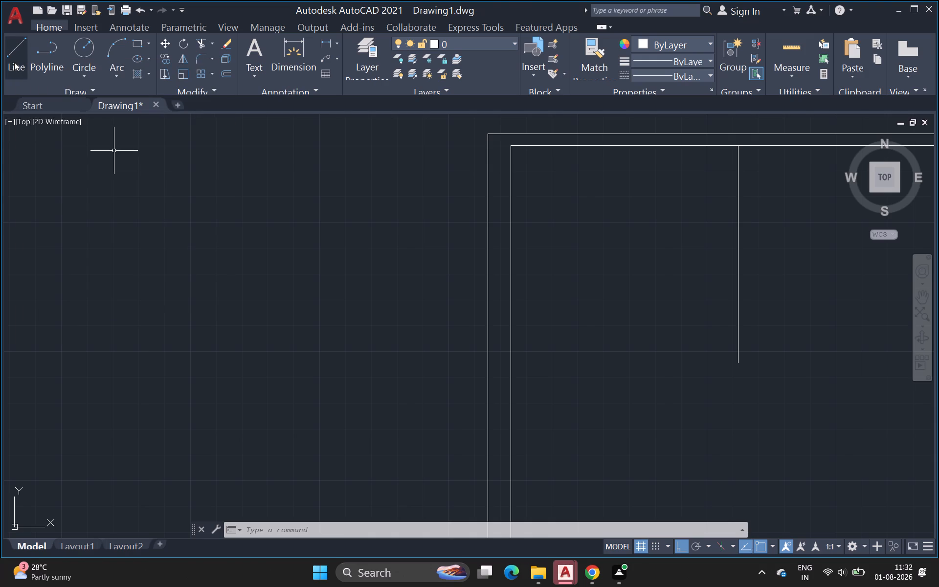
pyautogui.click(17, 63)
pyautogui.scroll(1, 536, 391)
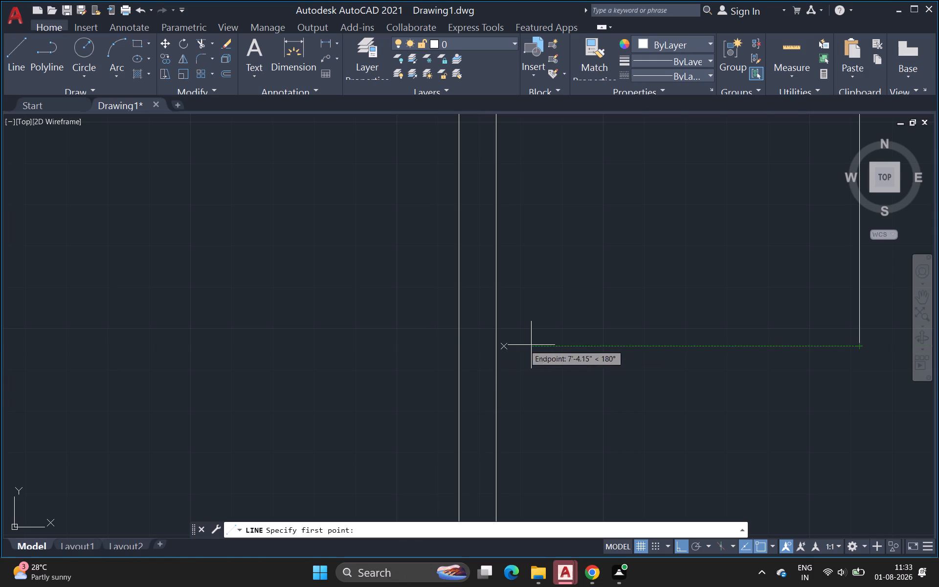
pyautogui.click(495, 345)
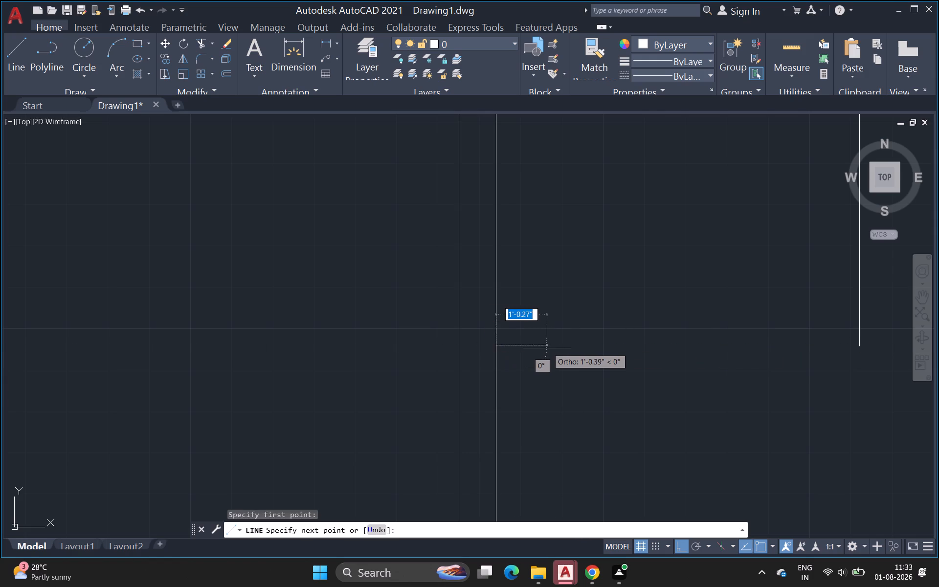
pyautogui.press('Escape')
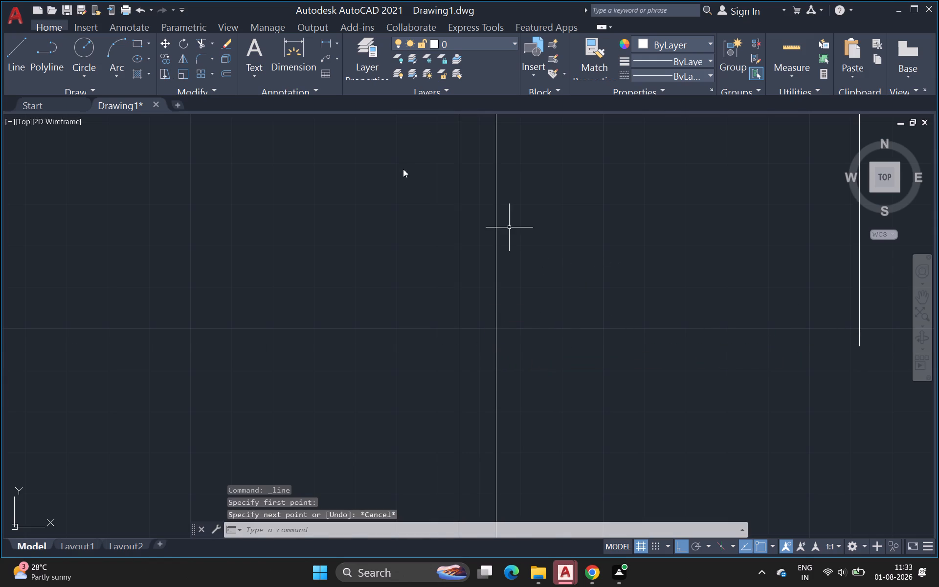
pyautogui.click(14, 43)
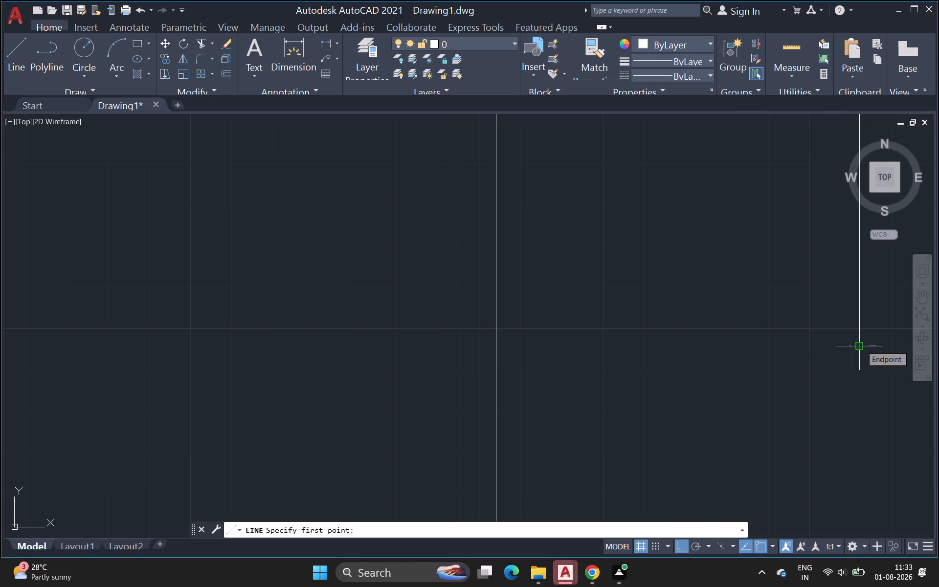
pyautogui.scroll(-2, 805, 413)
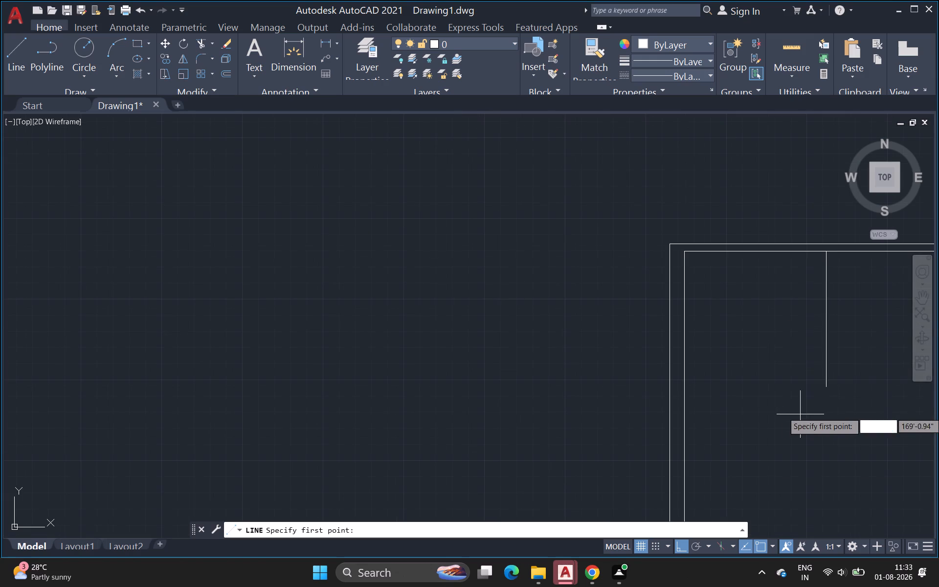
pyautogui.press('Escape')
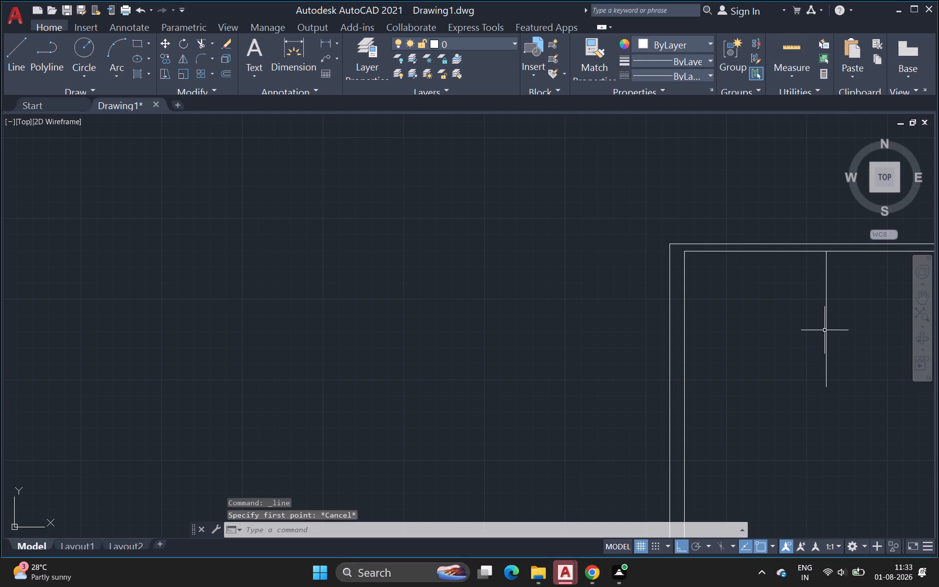
# Delete the 7' vertical line running south from the inner north wall line.
pyautogui.click(826, 327)
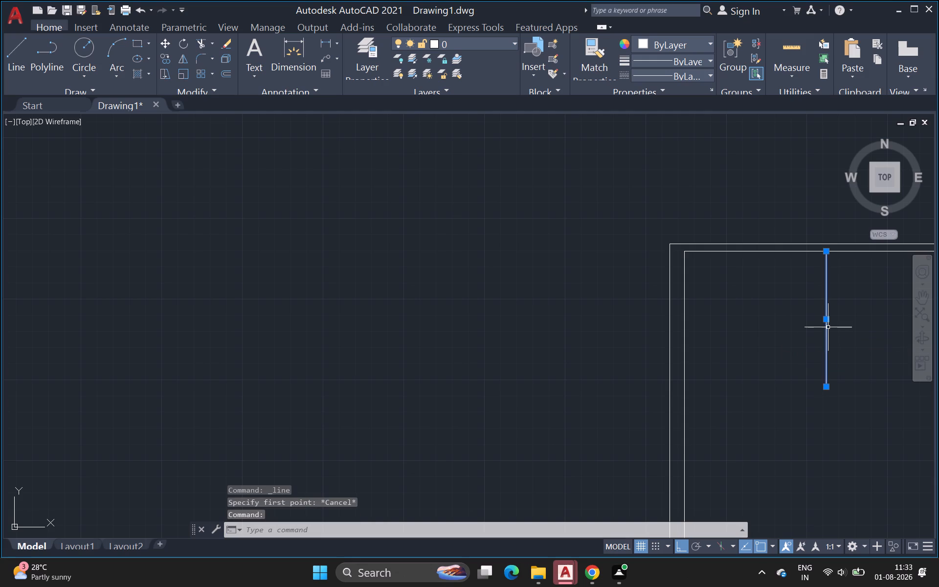
pyautogui.press('Delete')
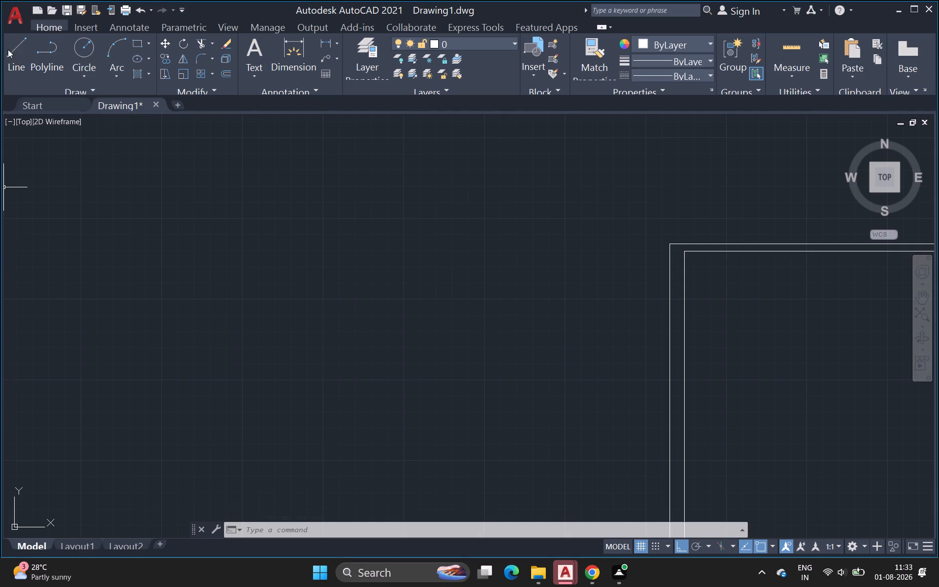
# Draw a 7' line south from the inner northwest wall corner along the inner west wall line.
pyautogui.click(19, 59)
pyautogui.scroll(3, 718, 282)
pyautogui.scroll(-1, 718, 282)
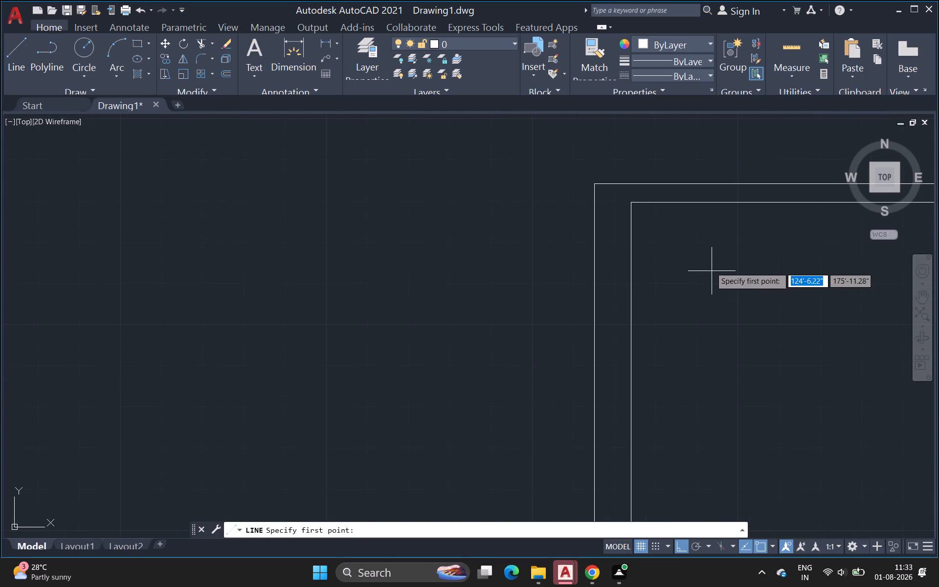
pyautogui.click(629, 202)
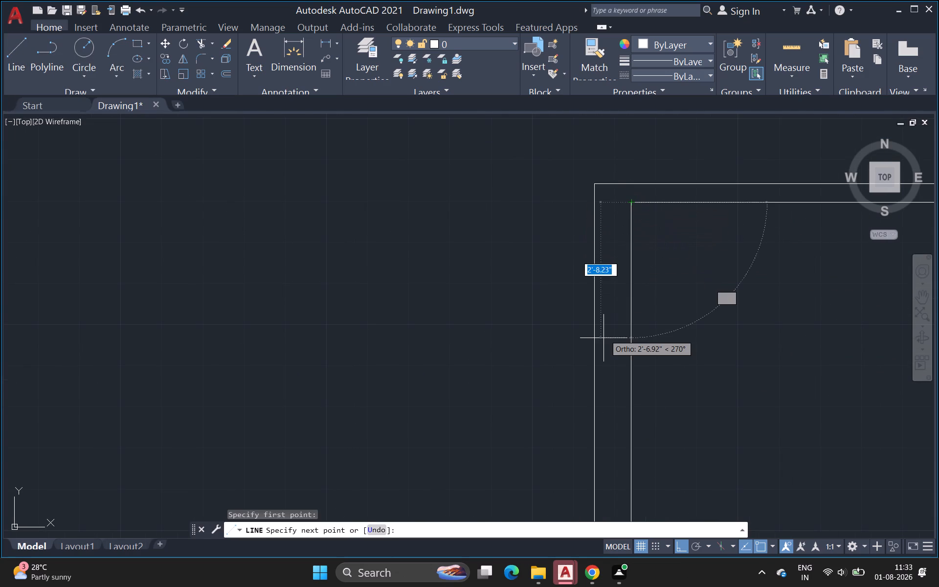
pyautogui.write("7'")
pyautogui.press('Return')
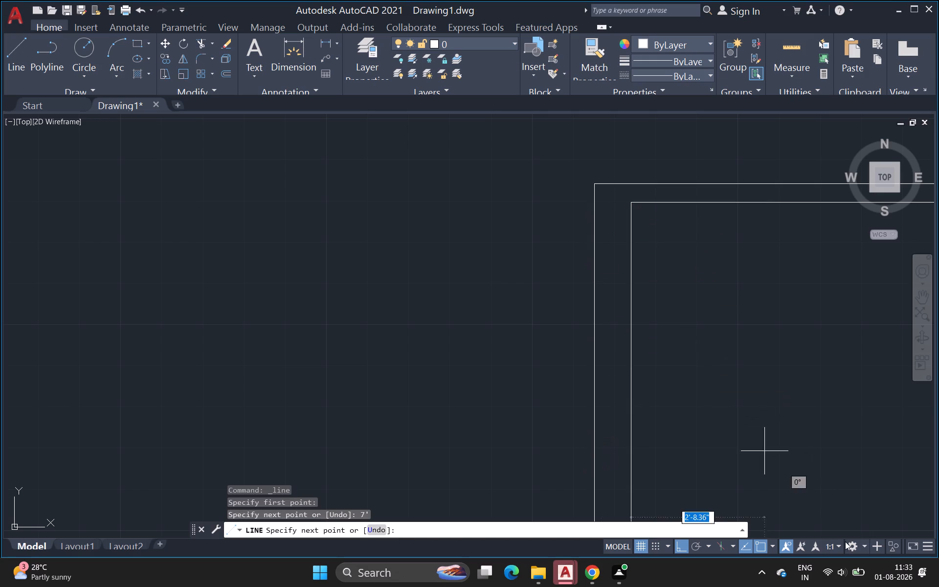
# Continue from the 7' point with 9" east and 9" south segments, and return west to the inner wall line, forming a 9" square.
pyautogui.scroll(-5, 771, 496)
pyautogui.moveTo(765, 493); pyautogui.dragTo(703, 411, button='middle')
pyautogui.scroll(1, 703, 411)
pyautogui.scroll(1, 727, 467)
pyautogui.moveTo(726, 465); pyautogui.dragTo(722, 447, button='middle')
pyautogui.scroll(1, 722, 447)
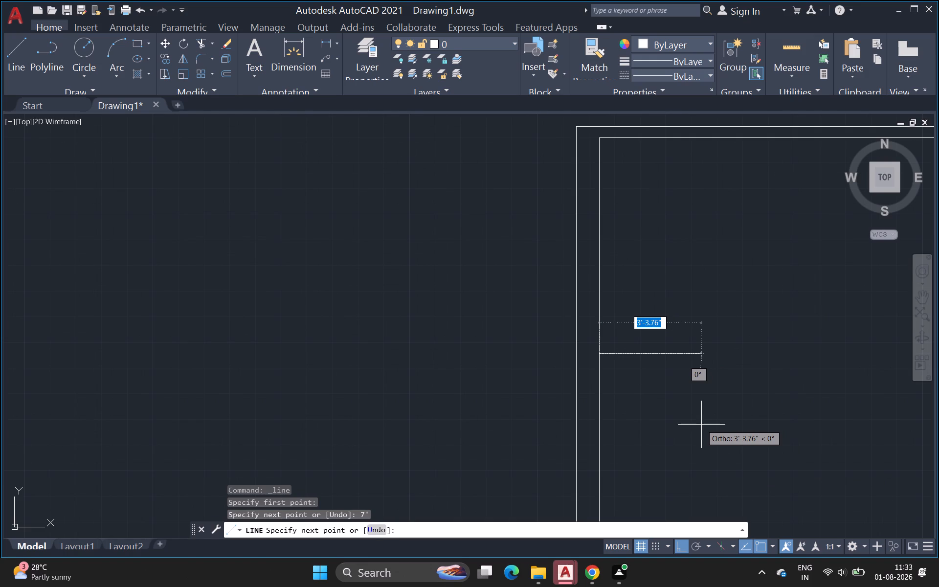
pyautogui.press('9')
pyautogui.hotkey('shift', '"')
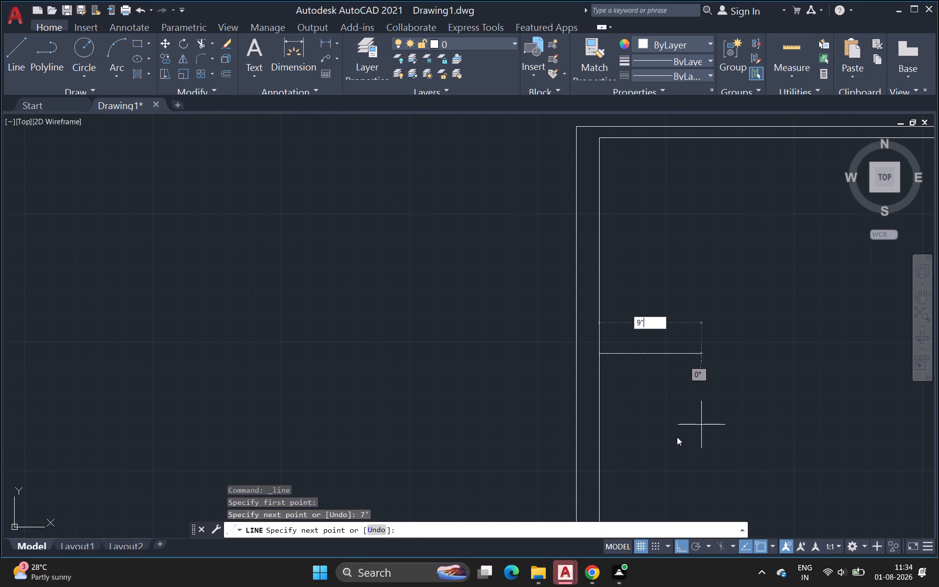
pyautogui.press('Return')
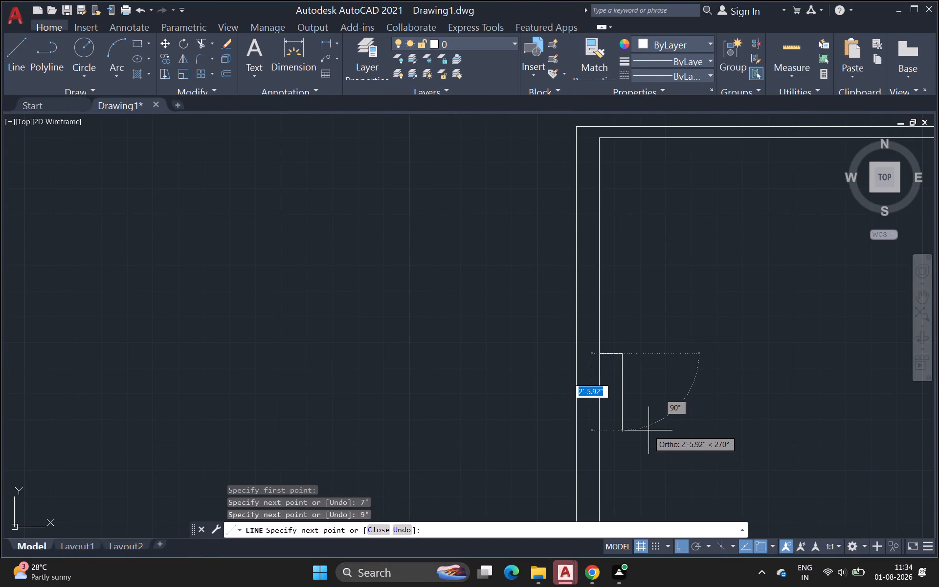
pyautogui.press('9')
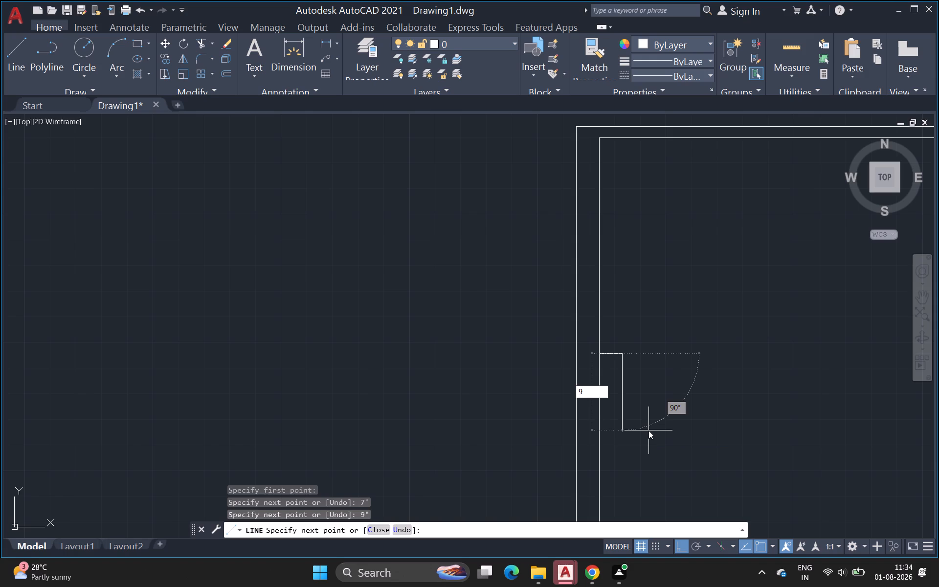
pyautogui.hotkey('shift', '"')
pyautogui.press('Return')
pyautogui.press('\\')
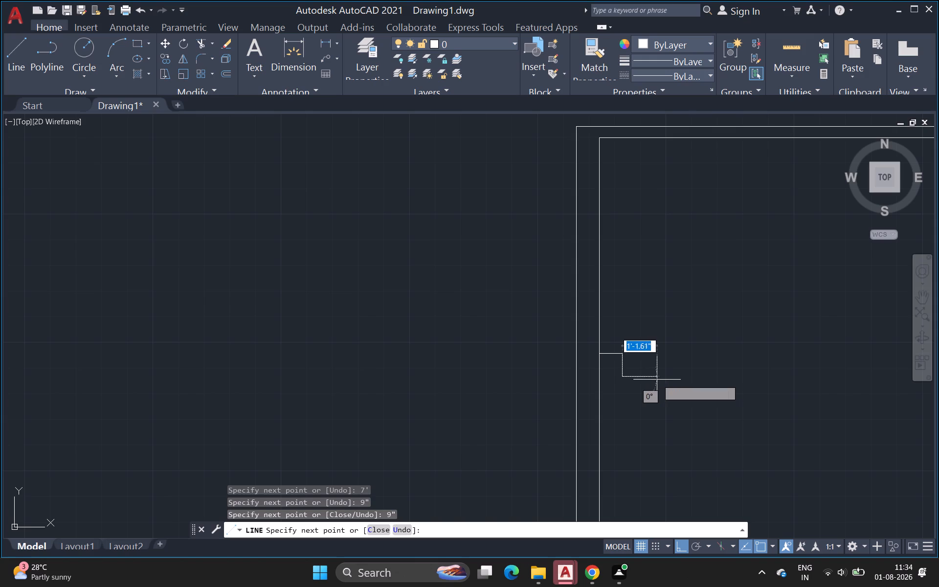
pyautogui.scroll(3, 597, 375)
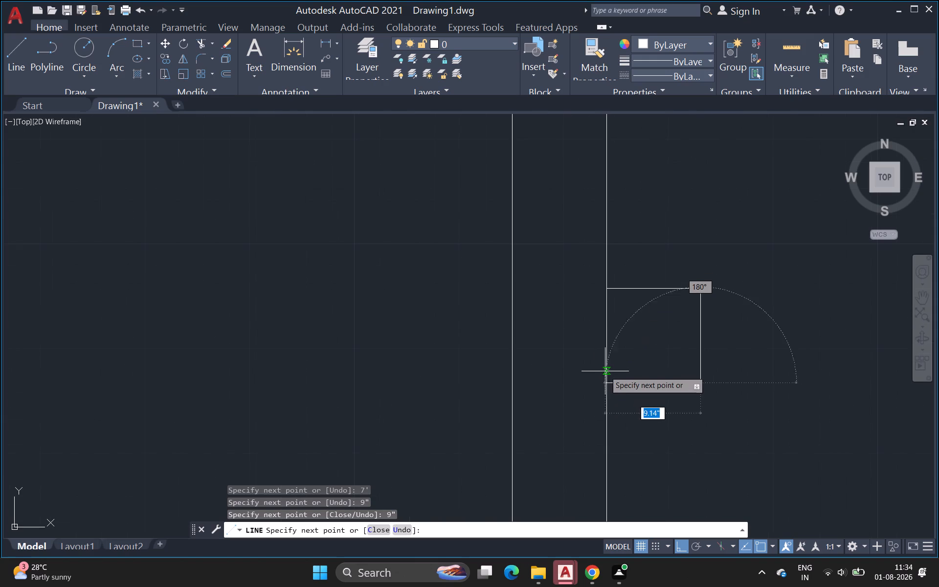
pyautogui.click(607, 382)
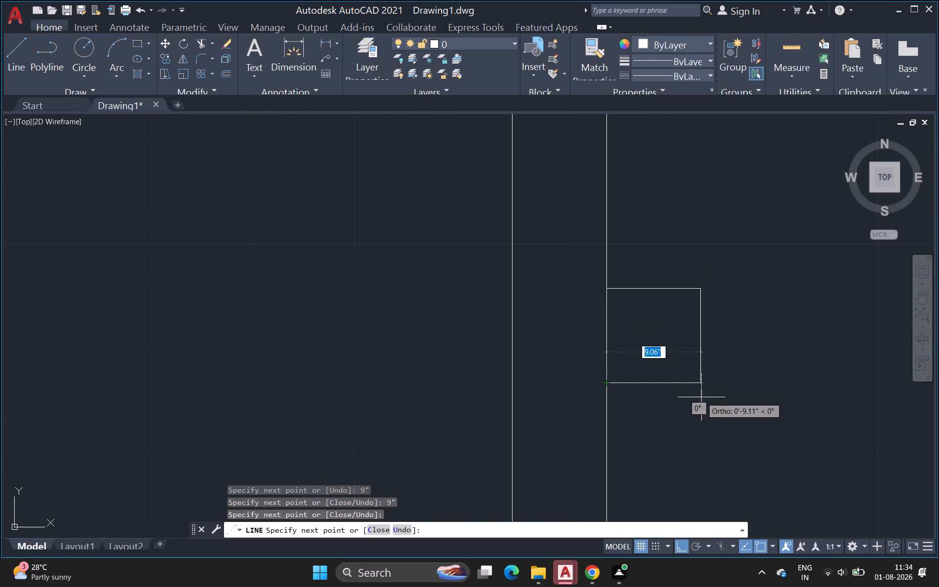
pyautogui.press('Escape')
# Draw a 4' horizontal line east from the northeast corner of the 9" square.
pyautogui.press('space')
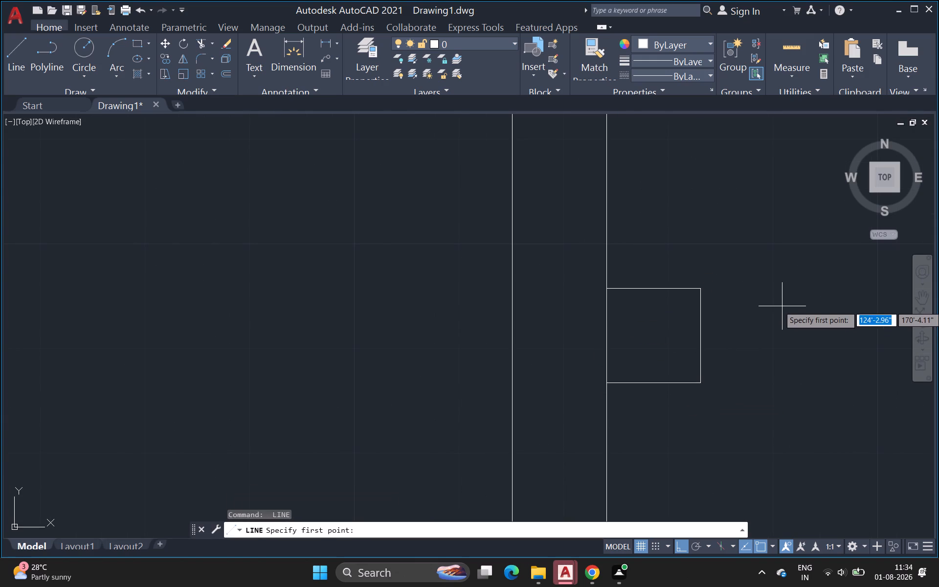
pyautogui.scroll(-1, 738, 343)
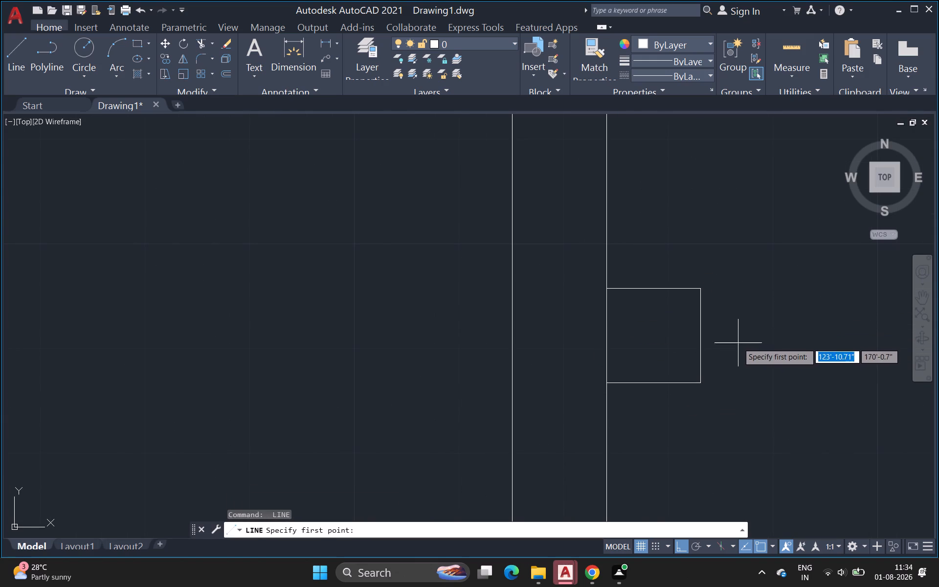
pyautogui.moveTo(735, 345); pyautogui.dragTo(627, 359, button='middle')
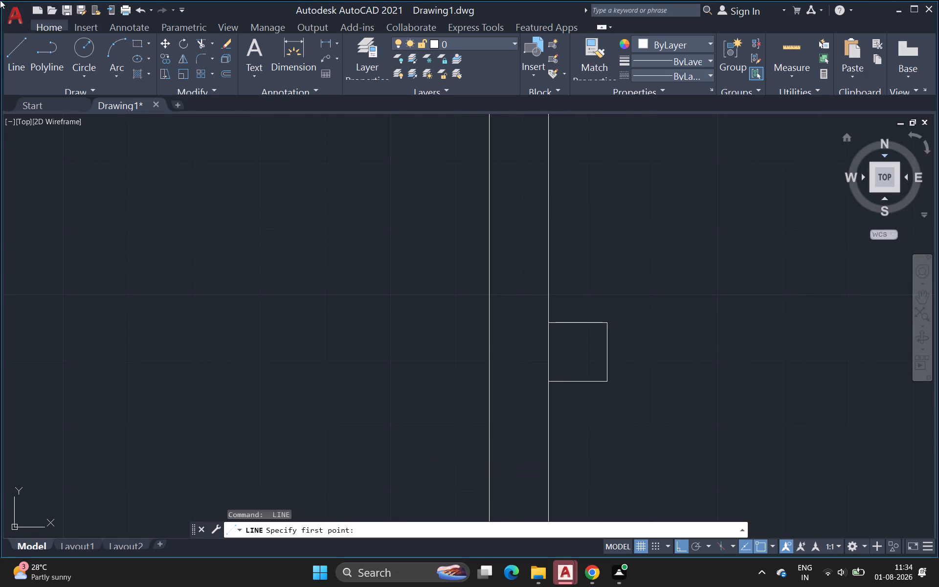
pyautogui.click(13, 45)
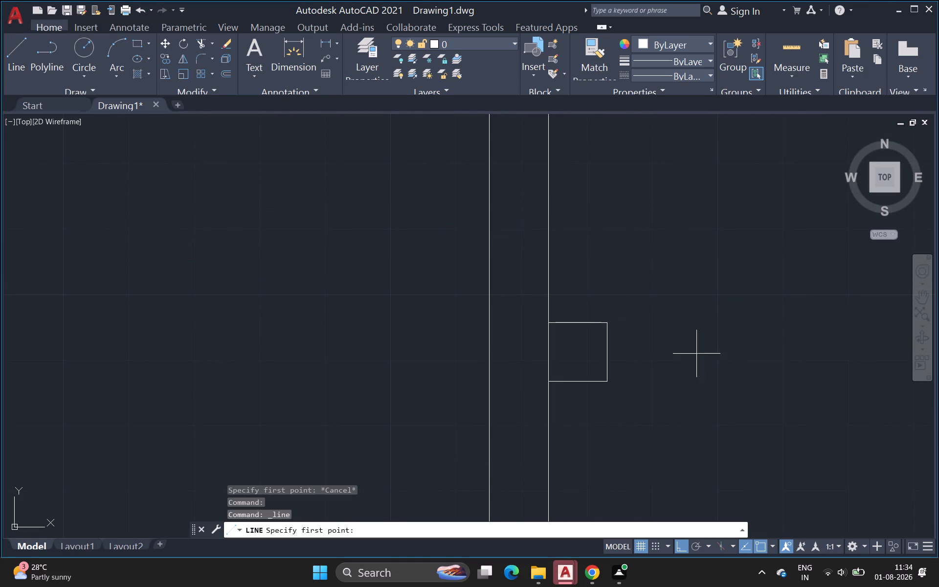
pyautogui.click(607, 325)
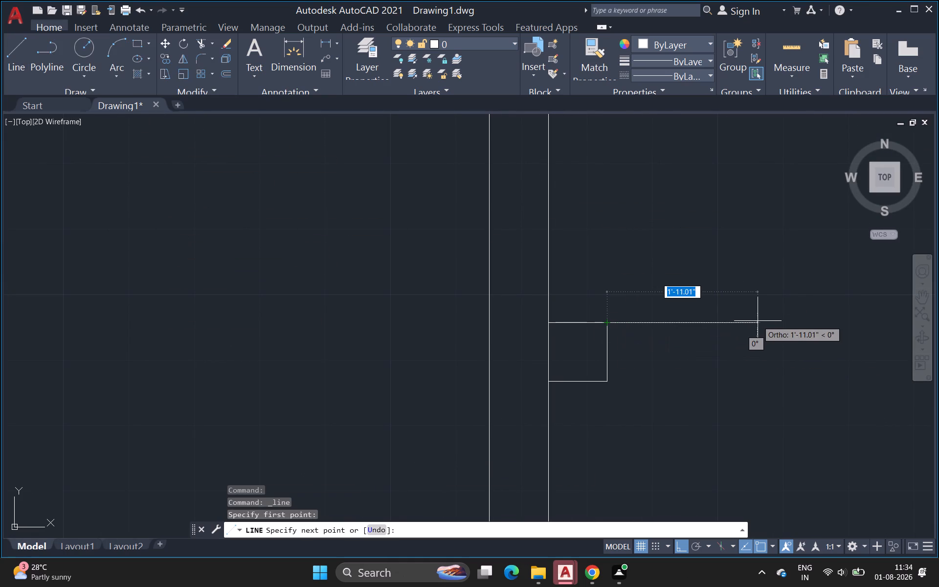
pyautogui.press('4')
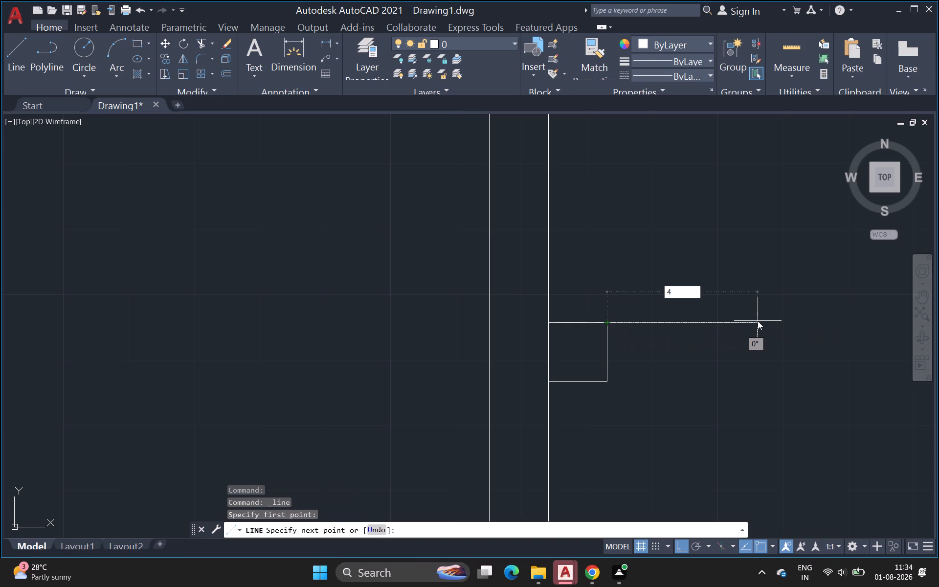
pyautogui.press("'")
pyautogui.press('Return')
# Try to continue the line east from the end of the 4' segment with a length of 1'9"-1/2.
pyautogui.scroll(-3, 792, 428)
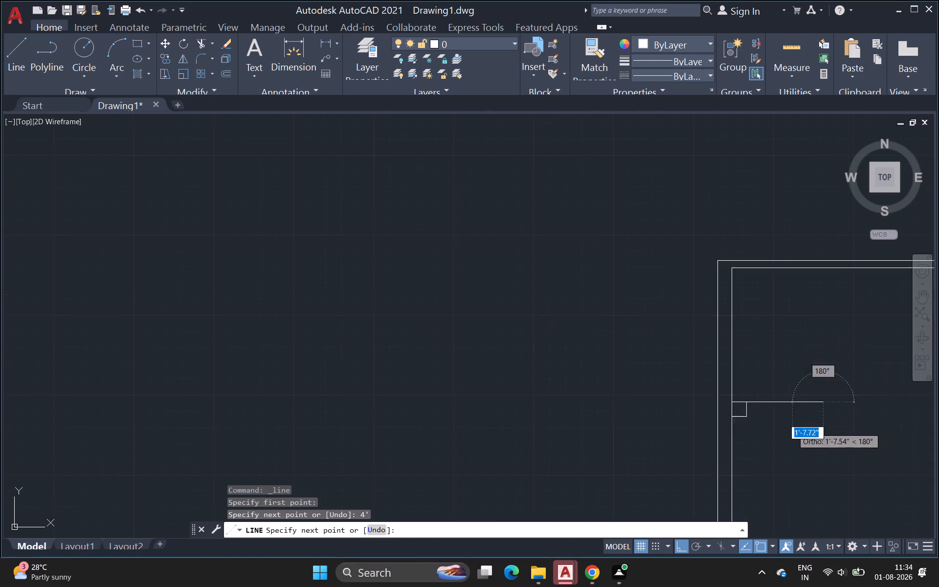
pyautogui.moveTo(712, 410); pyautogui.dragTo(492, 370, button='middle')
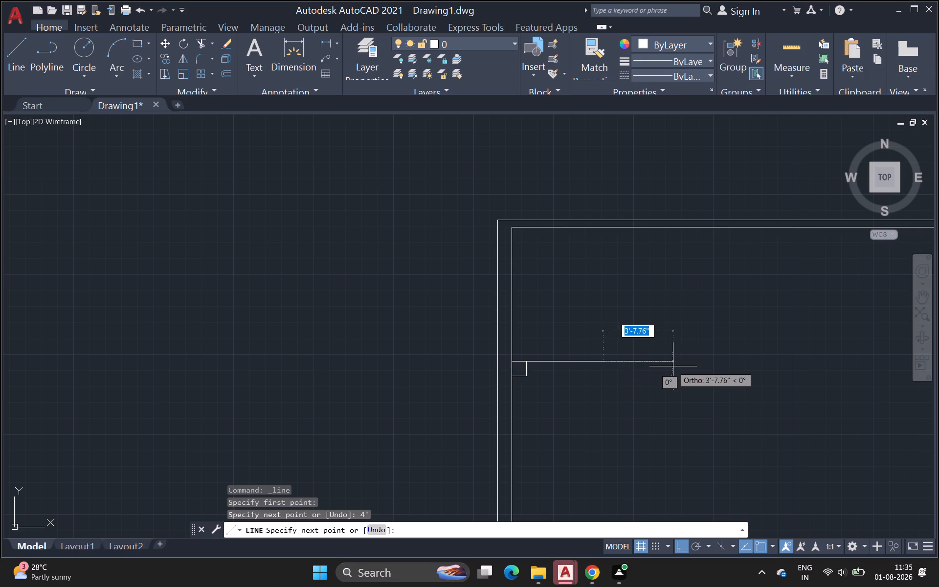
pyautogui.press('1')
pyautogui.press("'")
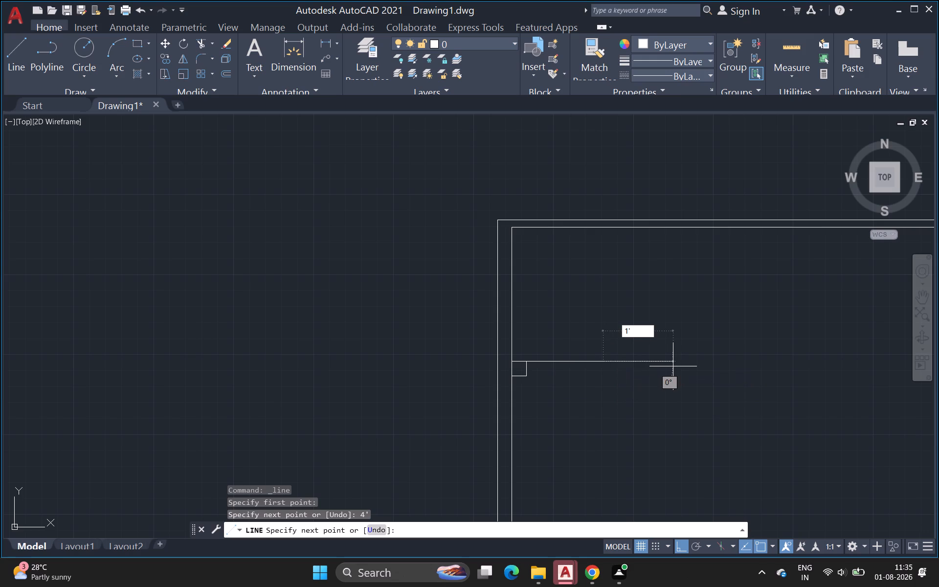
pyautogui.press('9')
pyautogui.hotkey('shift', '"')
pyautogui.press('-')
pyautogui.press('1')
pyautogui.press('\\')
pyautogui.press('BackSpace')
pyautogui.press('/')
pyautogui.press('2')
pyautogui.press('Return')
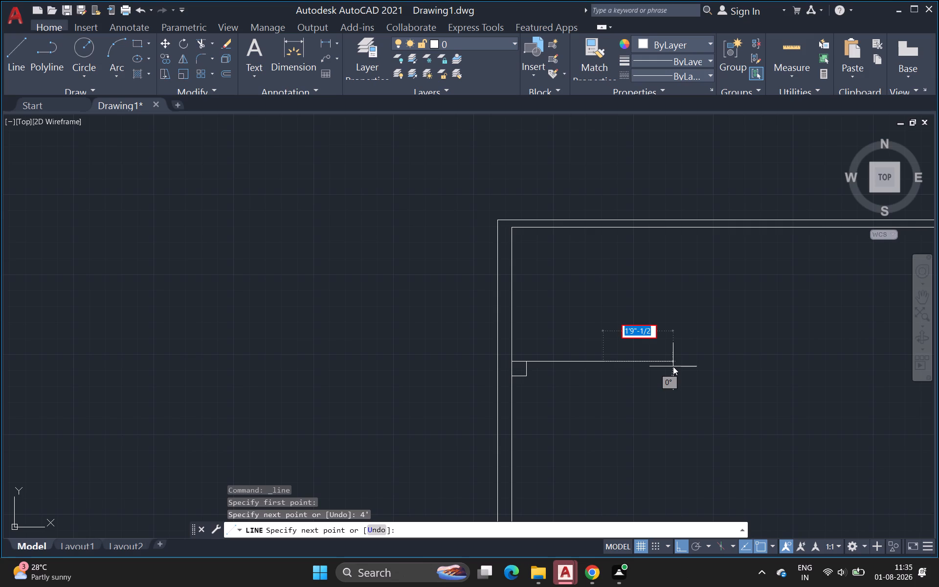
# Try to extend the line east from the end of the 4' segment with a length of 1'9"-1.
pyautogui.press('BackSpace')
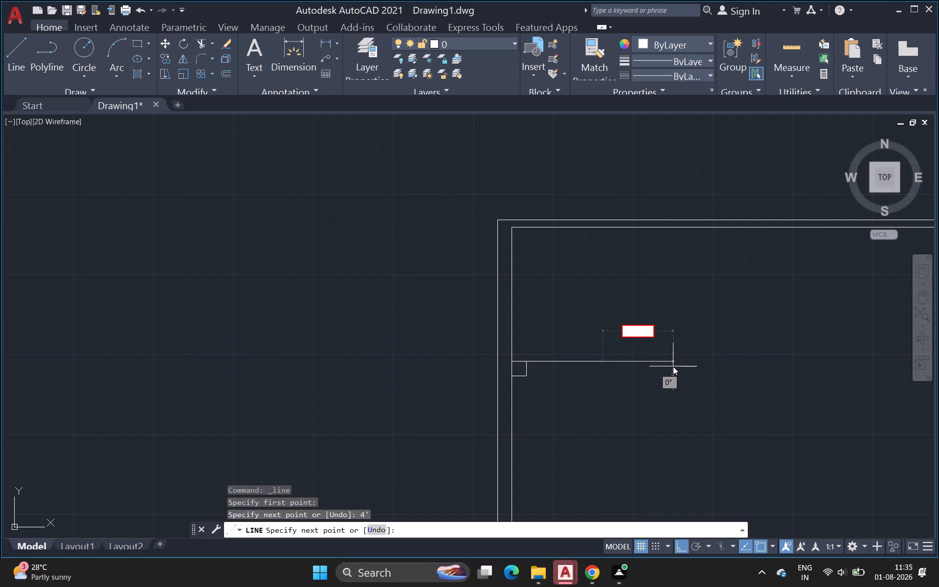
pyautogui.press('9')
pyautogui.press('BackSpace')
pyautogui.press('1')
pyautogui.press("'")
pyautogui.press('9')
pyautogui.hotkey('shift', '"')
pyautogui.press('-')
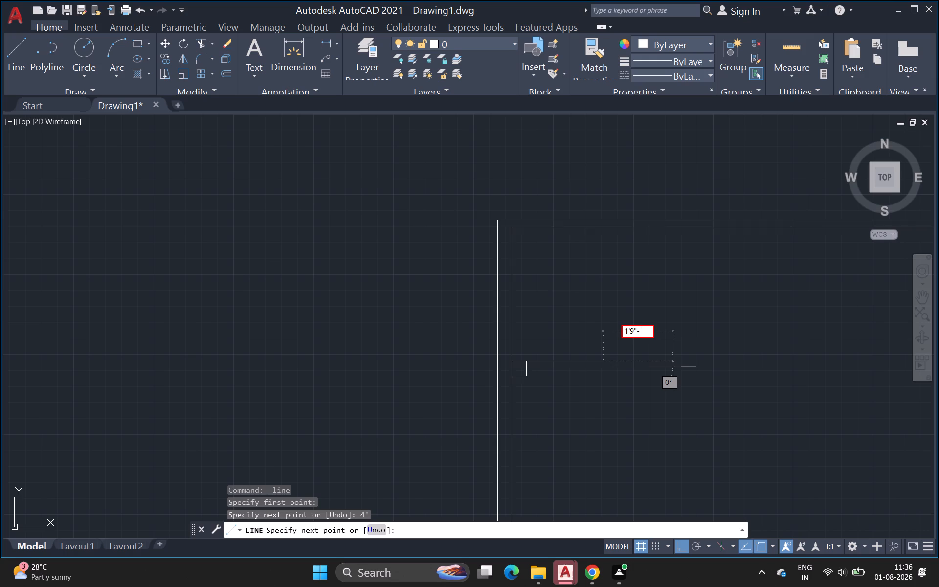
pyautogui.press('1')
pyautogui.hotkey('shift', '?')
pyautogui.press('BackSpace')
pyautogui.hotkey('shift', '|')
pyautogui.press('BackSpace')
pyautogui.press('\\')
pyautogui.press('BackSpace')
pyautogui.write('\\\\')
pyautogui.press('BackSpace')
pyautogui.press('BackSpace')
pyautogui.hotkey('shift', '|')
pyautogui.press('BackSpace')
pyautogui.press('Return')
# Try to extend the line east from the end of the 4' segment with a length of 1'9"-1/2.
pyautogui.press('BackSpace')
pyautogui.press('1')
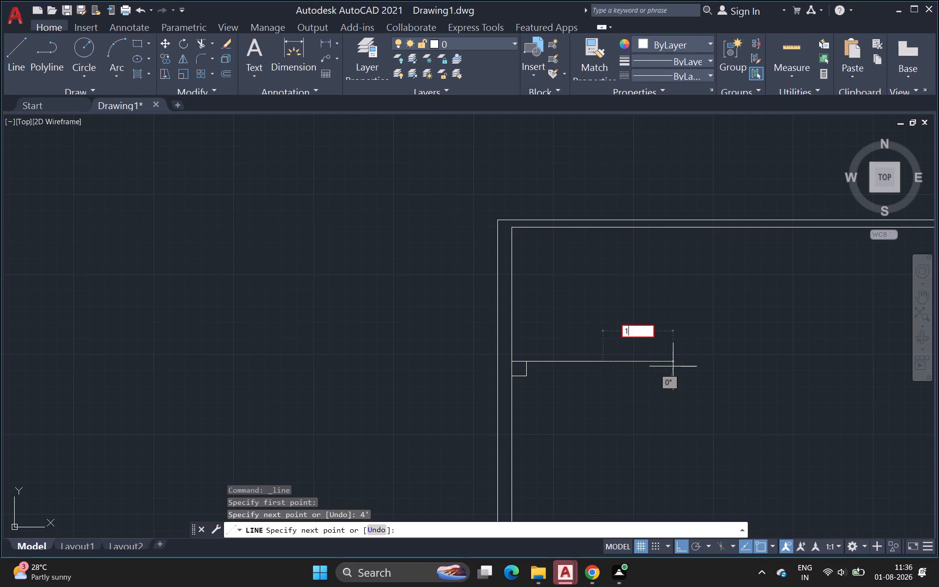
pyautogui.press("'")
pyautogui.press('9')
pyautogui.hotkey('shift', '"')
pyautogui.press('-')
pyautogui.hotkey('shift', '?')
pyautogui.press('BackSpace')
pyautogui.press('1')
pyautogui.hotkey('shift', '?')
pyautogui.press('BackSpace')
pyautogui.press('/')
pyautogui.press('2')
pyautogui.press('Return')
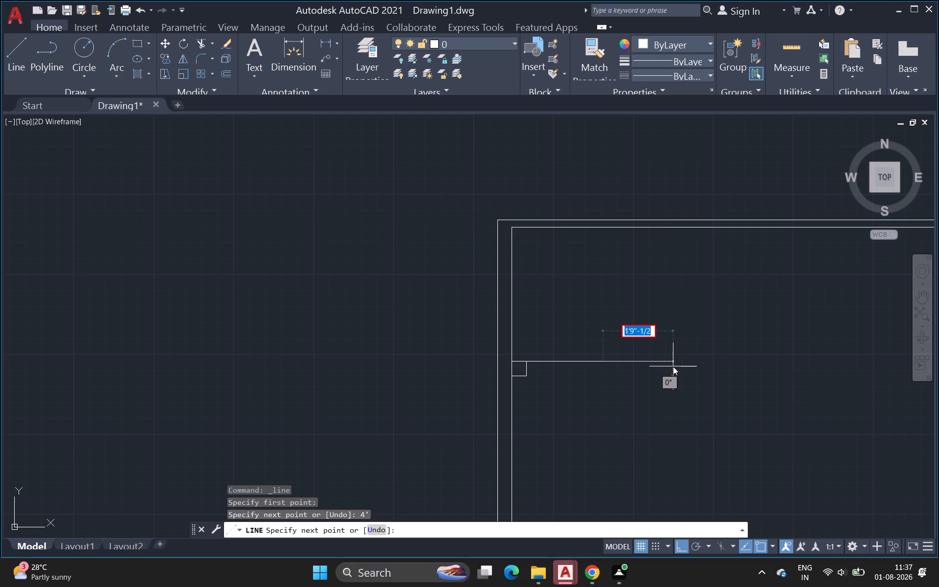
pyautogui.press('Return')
# Extend the line east from the end of the 4' segment with a length of 1'9-1/2".
pyautogui.click(648, 325)
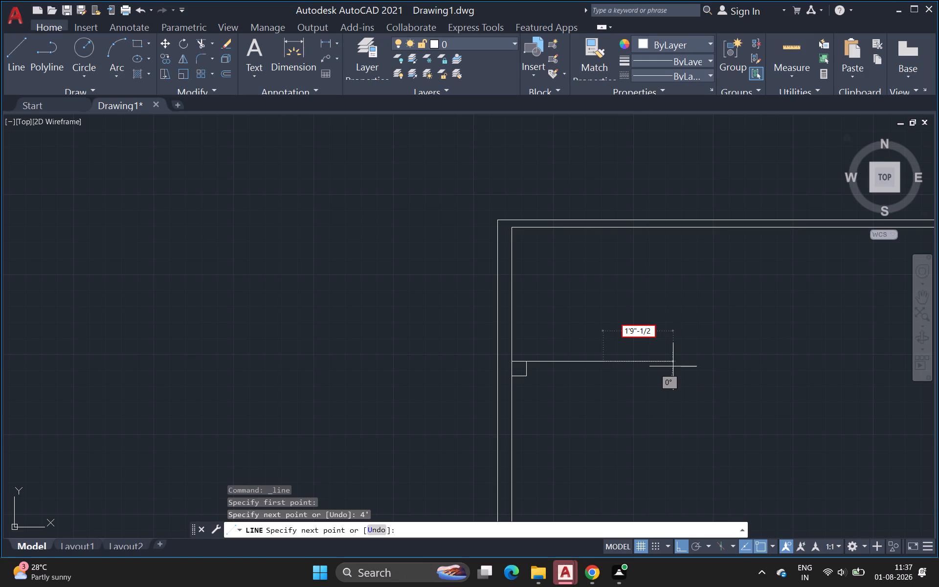
pyautogui.press('BackSpace')
pyautogui.press('BackSpace')
pyautogui.press('BackSpace')
pyautogui.press('BackSpace')
pyautogui.press('BackSpace')
pyautogui.press('-')
pyautogui.press('1')
pyautogui.press('/')
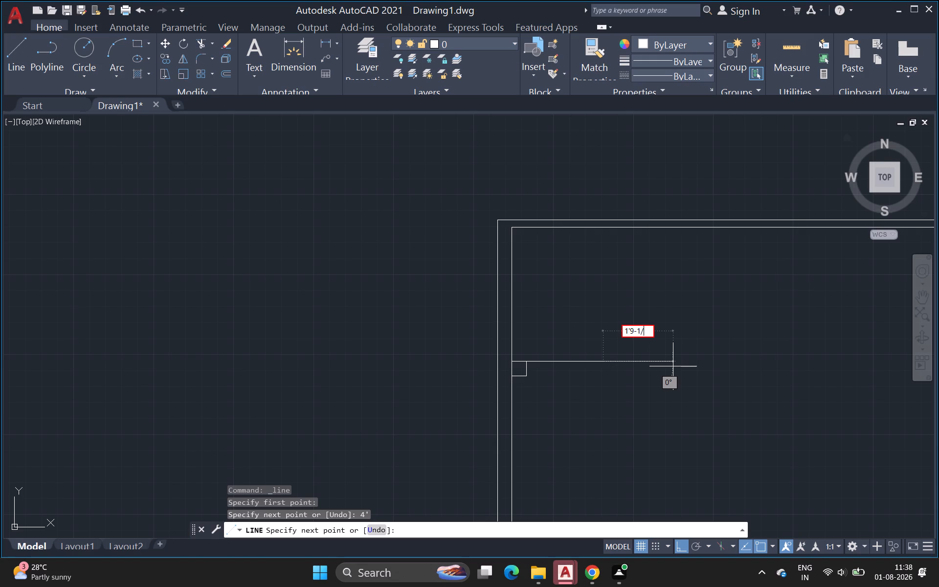
pyautogui.write('2"')
pyautogui.press('Return')
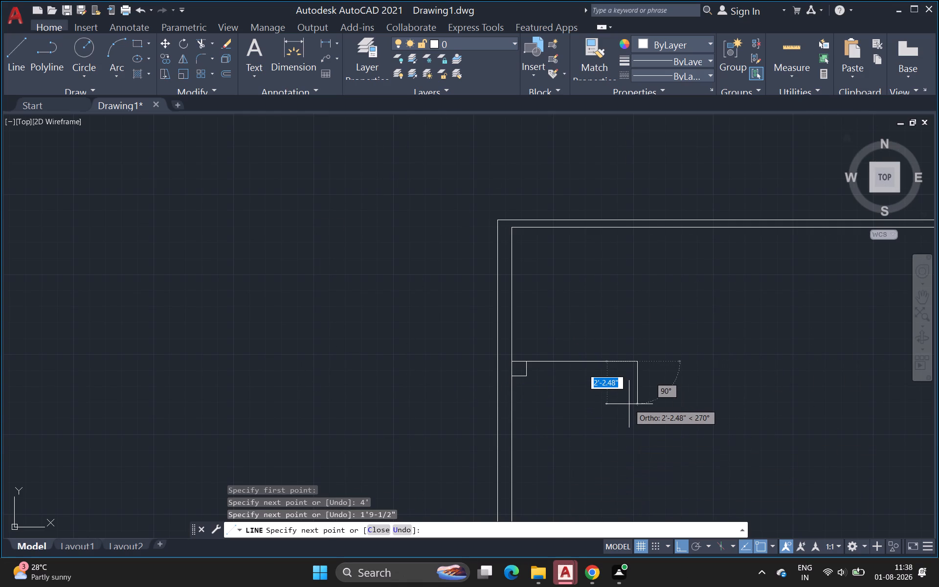
# Continue the line 9" south from the east end of the 1'9-1/2" segment.
pyautogui.press('9')
pyautogui.hotkey('shift', '"')
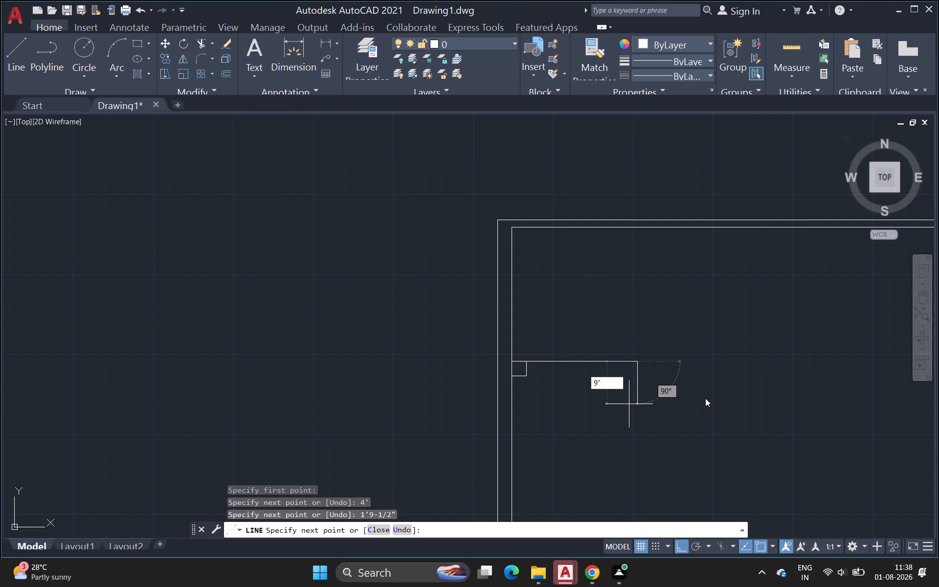
pyautogui.press('Return')
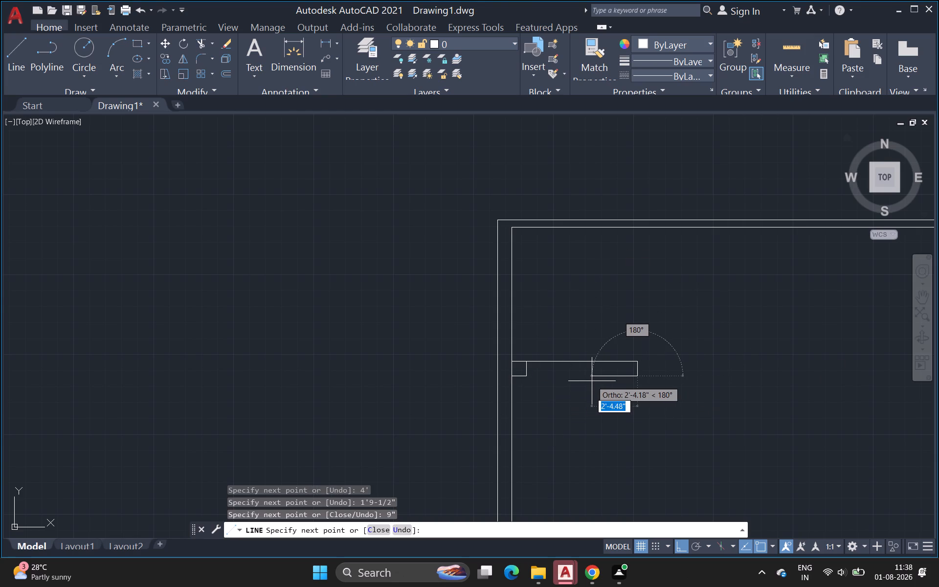
# Continue the line 1'9-1/2" west and close the pier outline north at the east end of the 4' segment.
pyautogui.press('1')
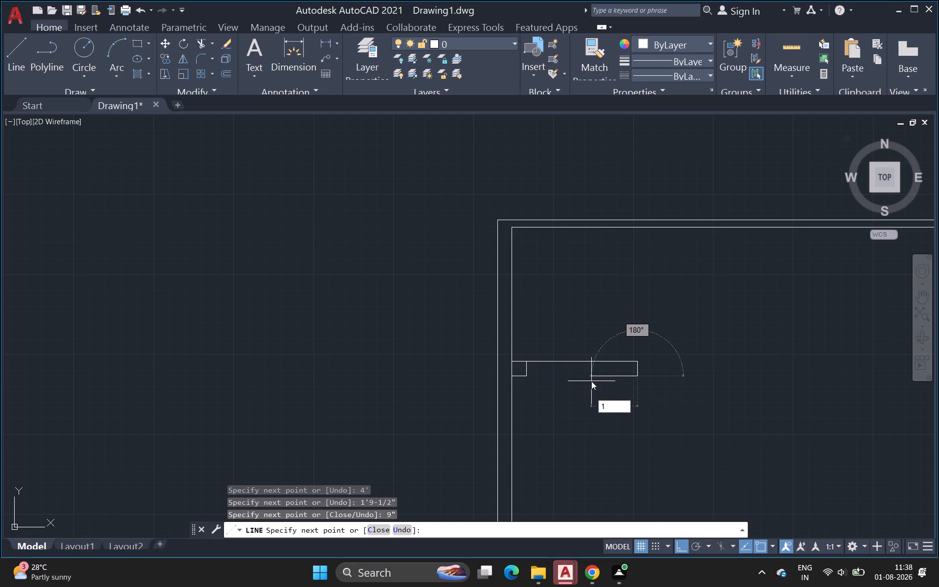
pyautogui.hotkey('shift', '"')
pyautogui.press('-')
pyautogui.press('BackSpace')
pyautogui.press('BackSpace')
pyautogui.press("'")
pyautogui.press('9')
pyautogui.press('1')
pyautogui.press('BackSpace')
pyautogui.press('-')
pyautogui.press('1')
pyautogui.press('/')
pyautogui.press('2')
pyautogui.hotkey('shift', '"')
pyautogui.press('Return')
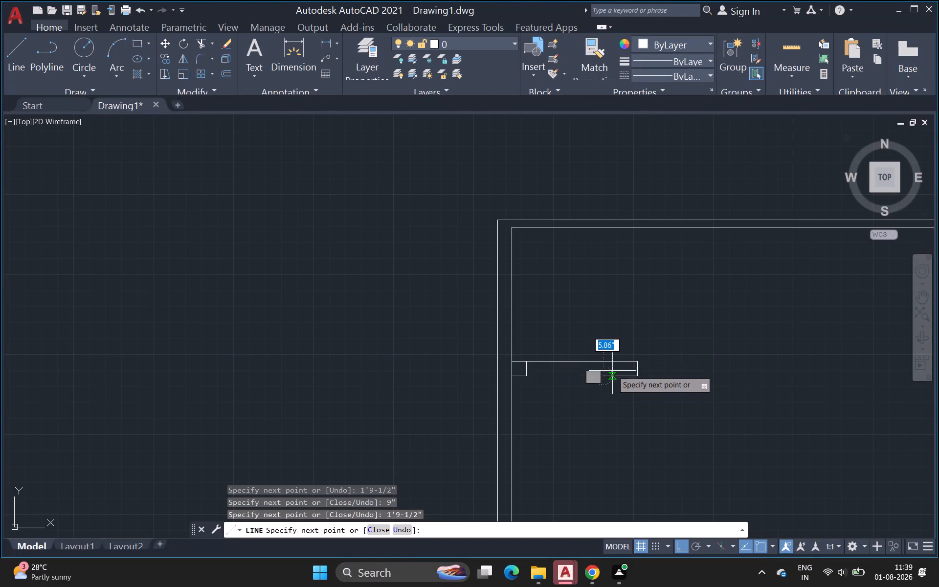
pyautogui.moveTo(606, 363); pyautogui.dragTo(619, 361)
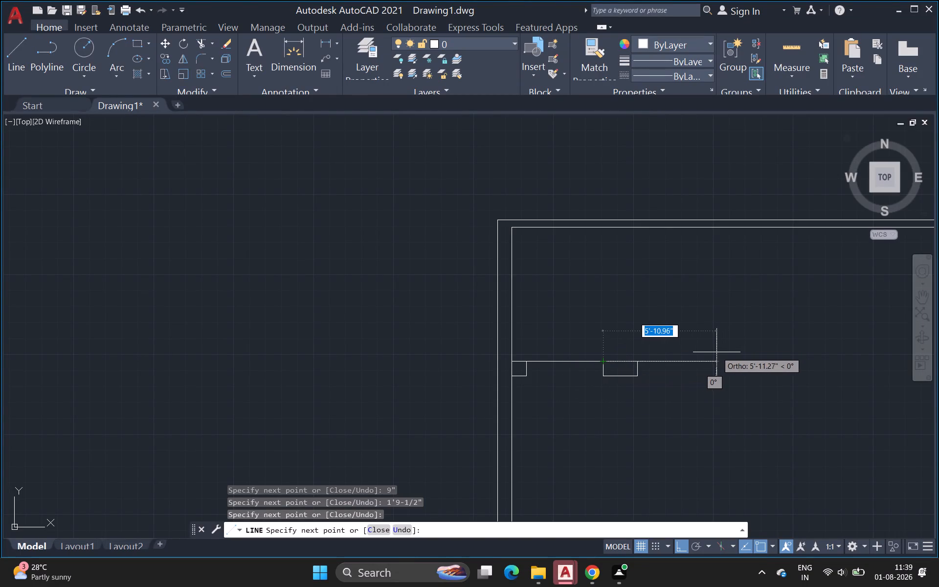
pyautogui.press('space')
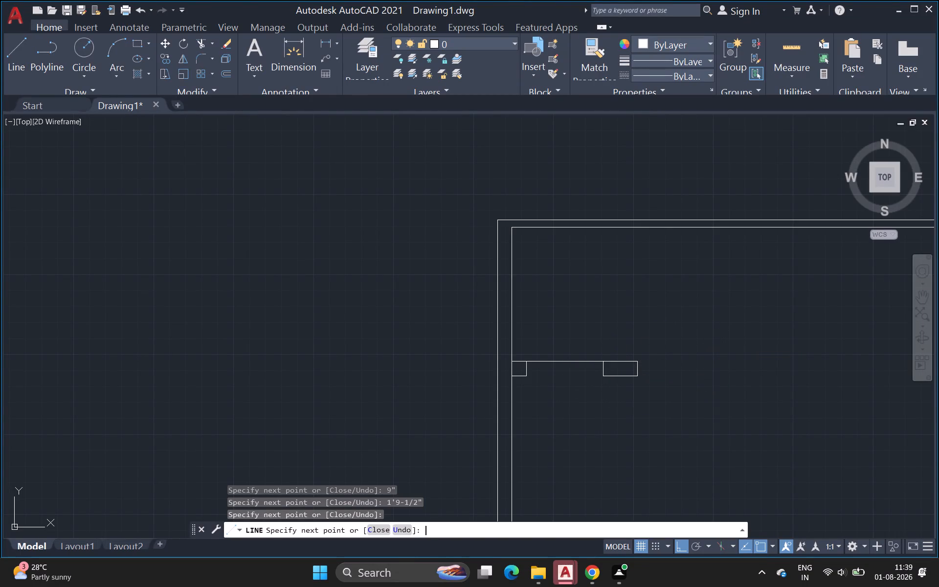
# Outline a second opening from the pier's northeast corner with lines 4' east, 9" south and 4' west.
pyautogui.press('space')
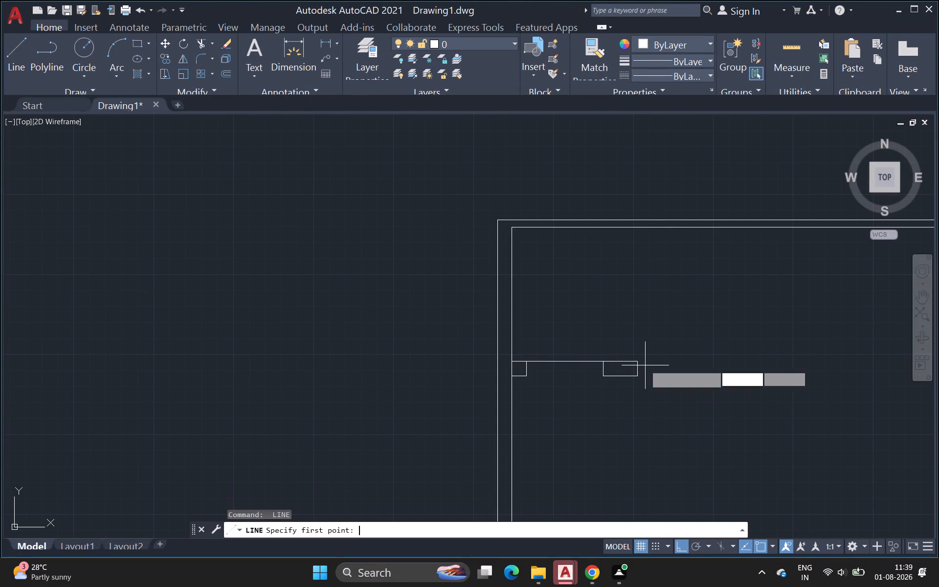
pyautogui.moveTo(635, 359); pyautogui.dragTo(641, 359)
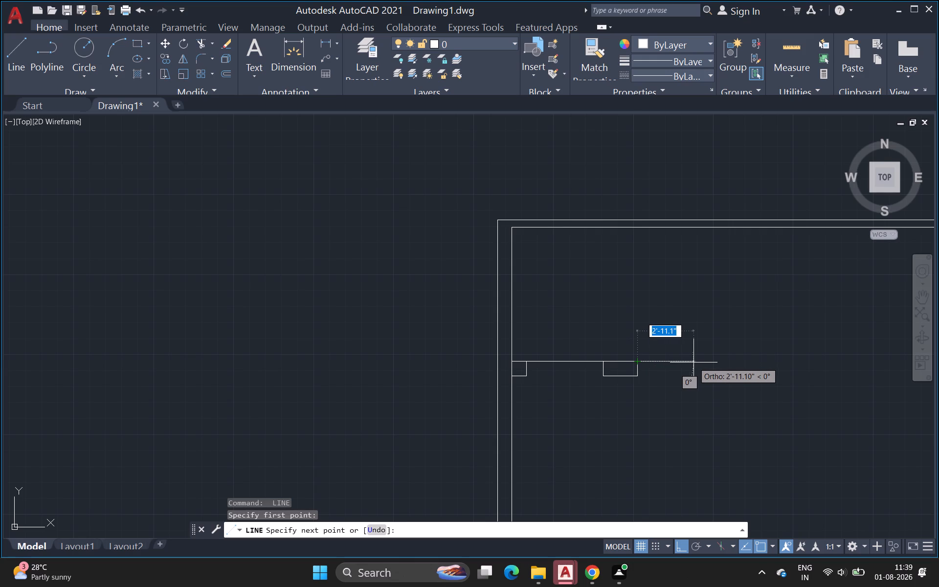
pyautogui.press('4')
pyautogui.press("'")
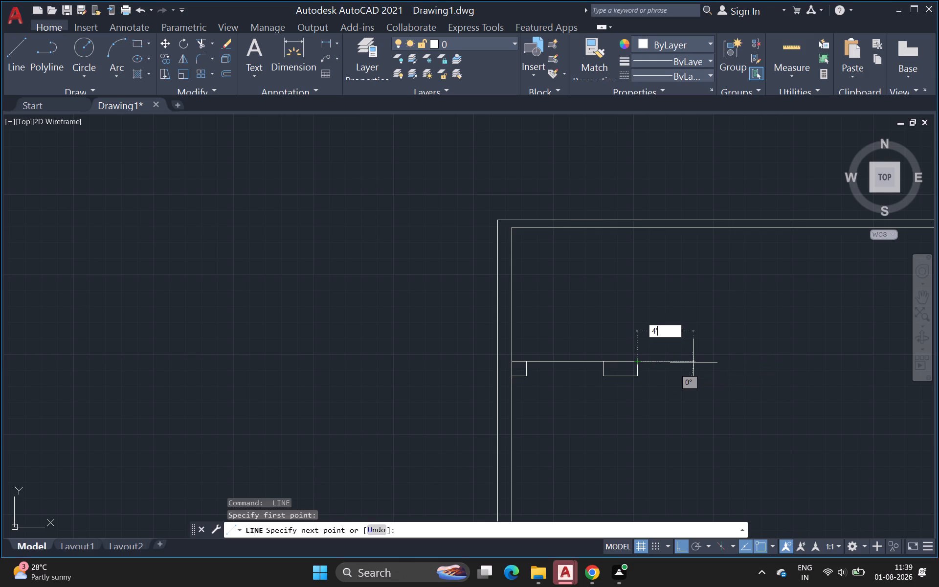
pyautogui.press('Return')
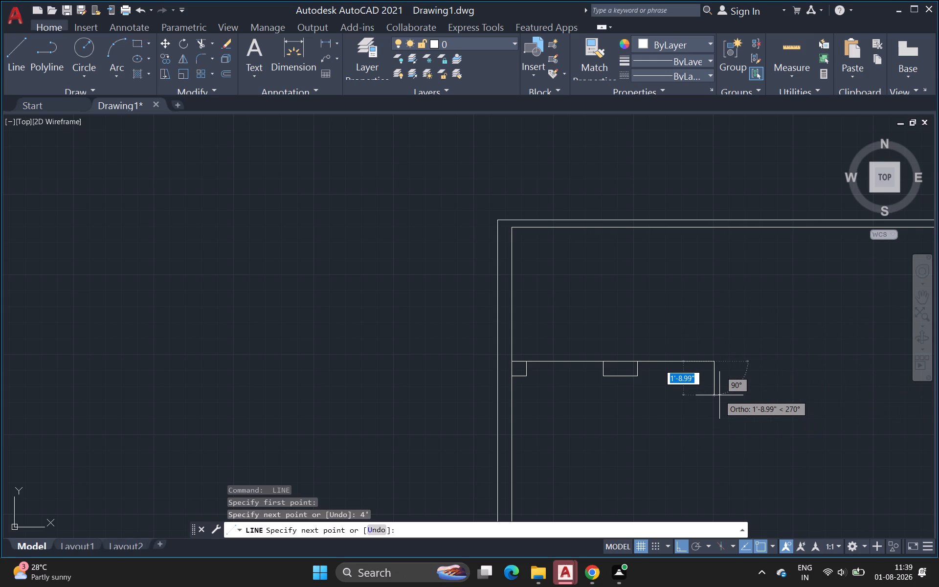
pyautogui.press('9')
pyautogui.hotkey('shift', '"')
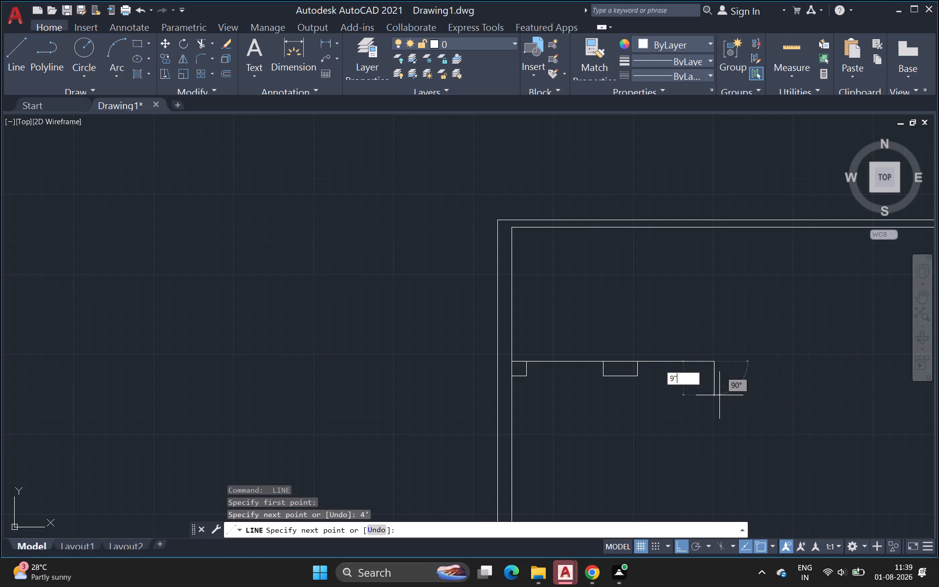
pyautogui.press('Return')
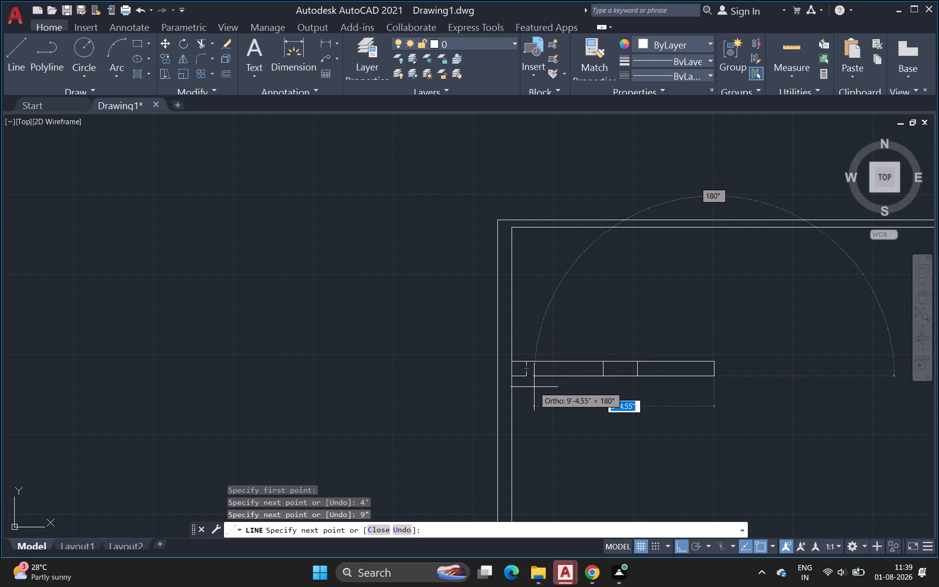
pyautogui.press('4')
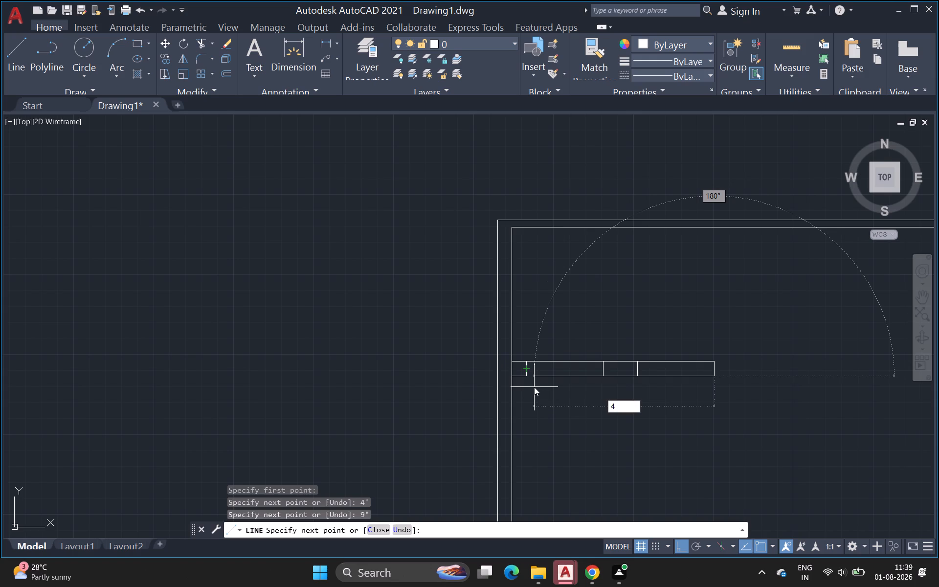
pyautogui.press("'")
pyautogui.press('Return')
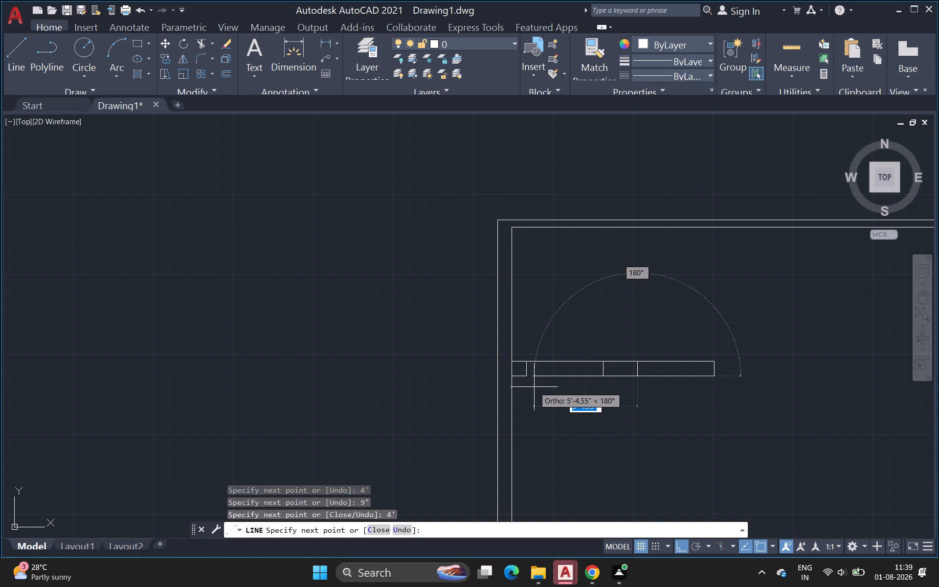
pyautogui.press('space')
# Draw the next pier's edges from the second opening's northeast corner, 1'9-1/2" east and 9" south.
pyautogui.press('space')
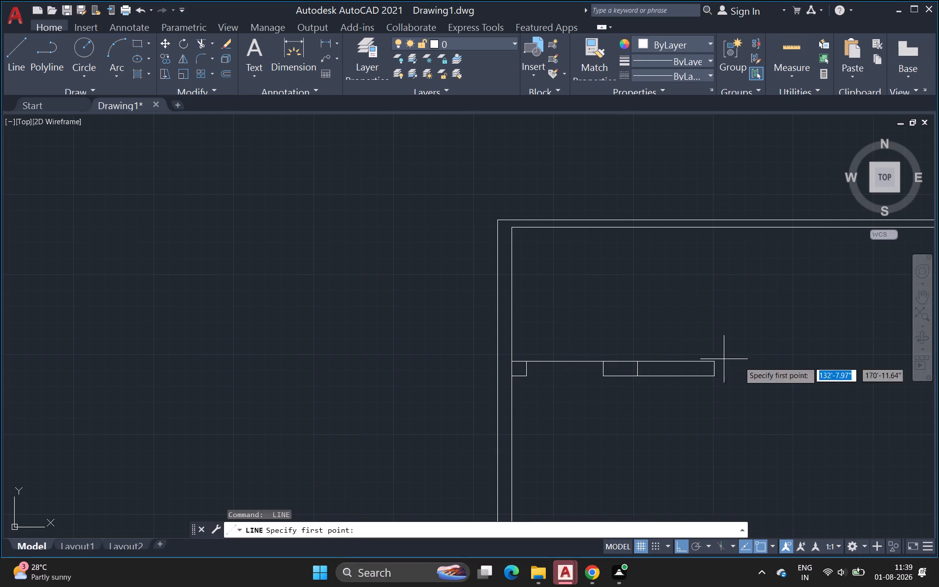
pyautogui.click(713, 360)
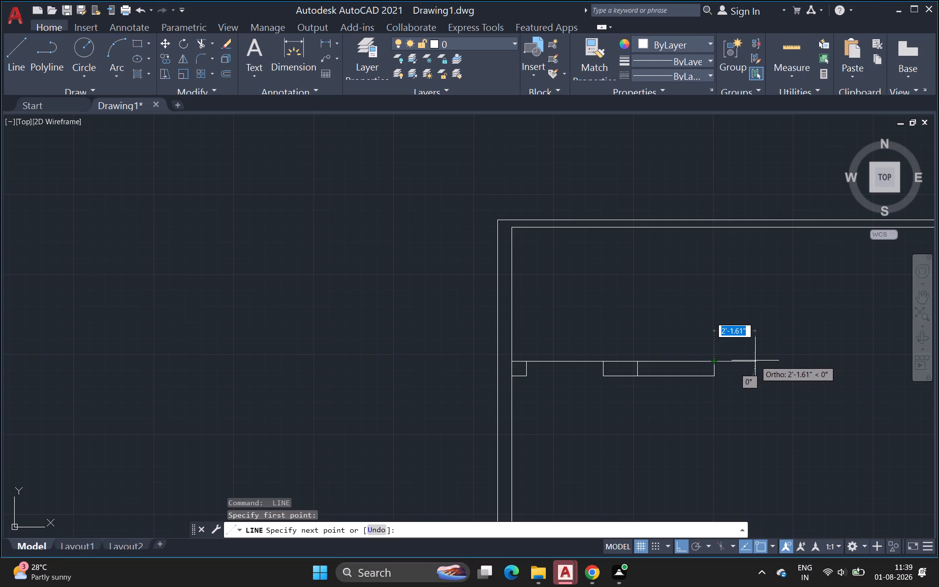
pyautogui.press('1')
pyautogui.press("'")
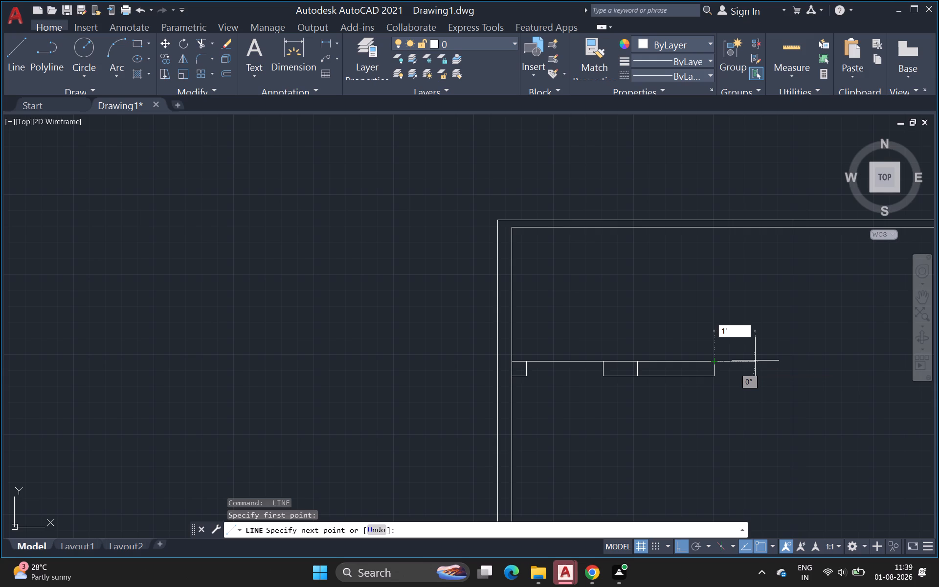
pyautogui.press('9')
pyautogui.press('-')
pyautogui.press('1')
pyautogui.press('/')
pyautogui.press('2')
pyautogui.hotkey('shift', '"')
pyautogui.press('Return')
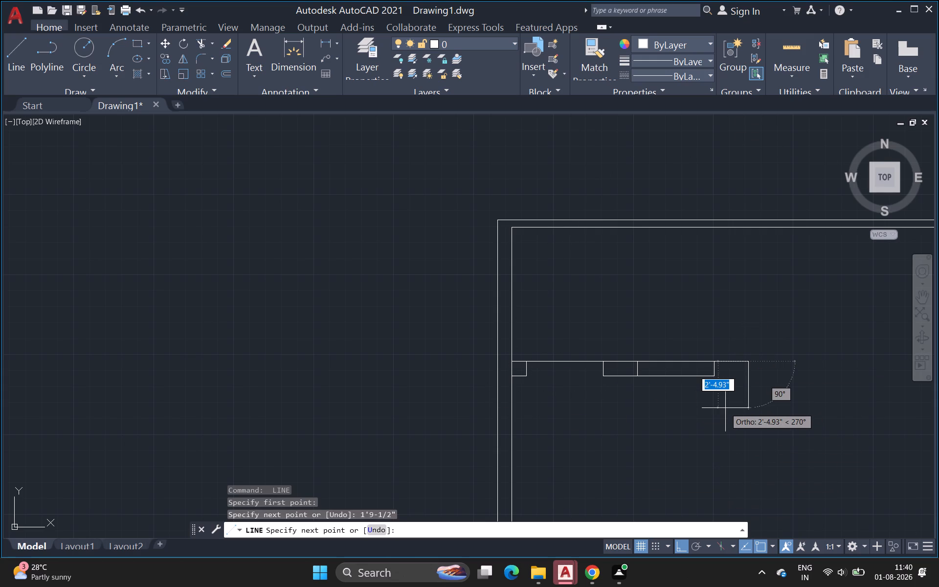
pyautogui.write('9"')
pyautogui.press('Return')
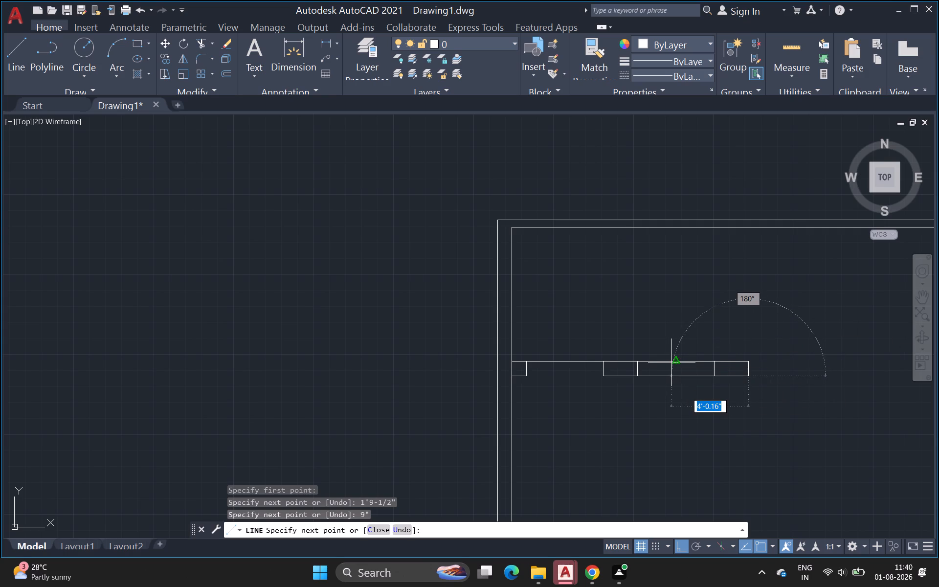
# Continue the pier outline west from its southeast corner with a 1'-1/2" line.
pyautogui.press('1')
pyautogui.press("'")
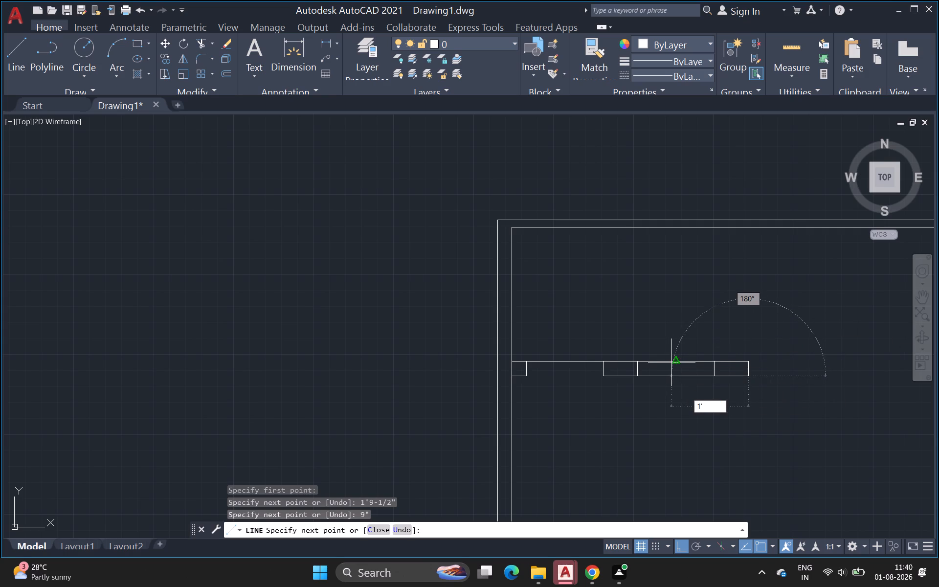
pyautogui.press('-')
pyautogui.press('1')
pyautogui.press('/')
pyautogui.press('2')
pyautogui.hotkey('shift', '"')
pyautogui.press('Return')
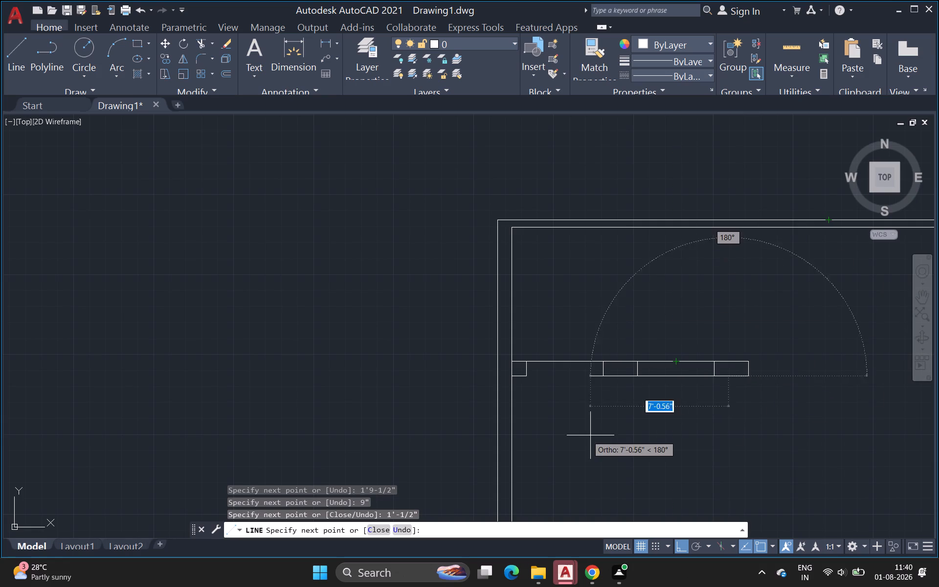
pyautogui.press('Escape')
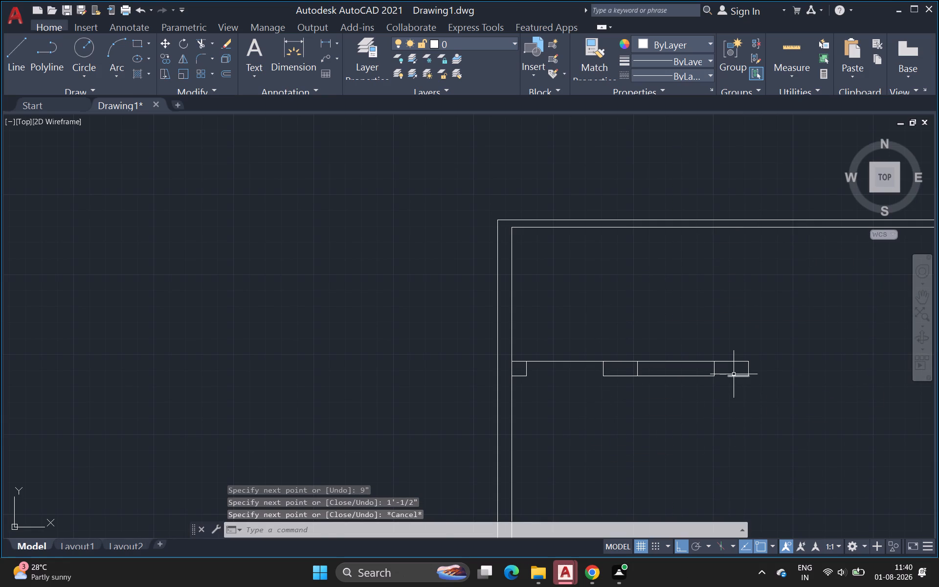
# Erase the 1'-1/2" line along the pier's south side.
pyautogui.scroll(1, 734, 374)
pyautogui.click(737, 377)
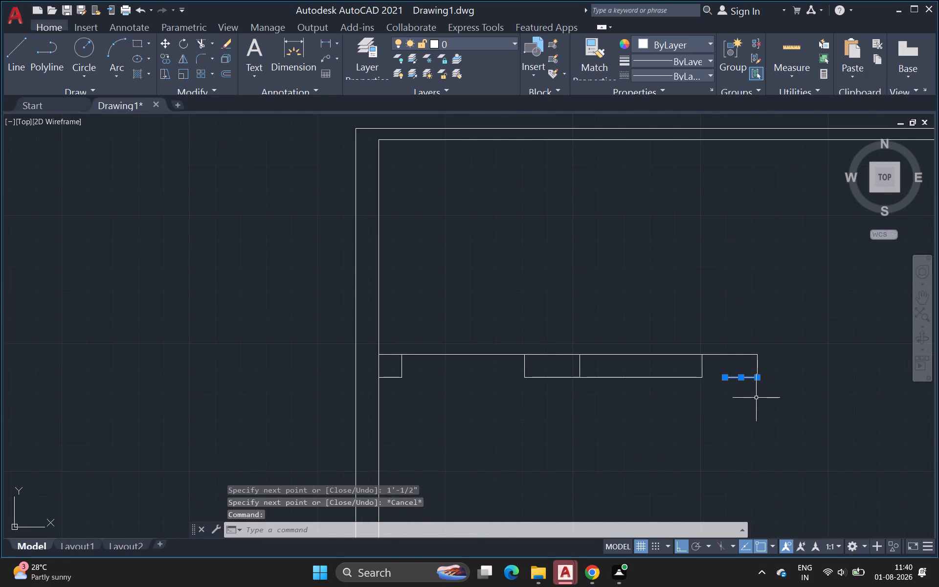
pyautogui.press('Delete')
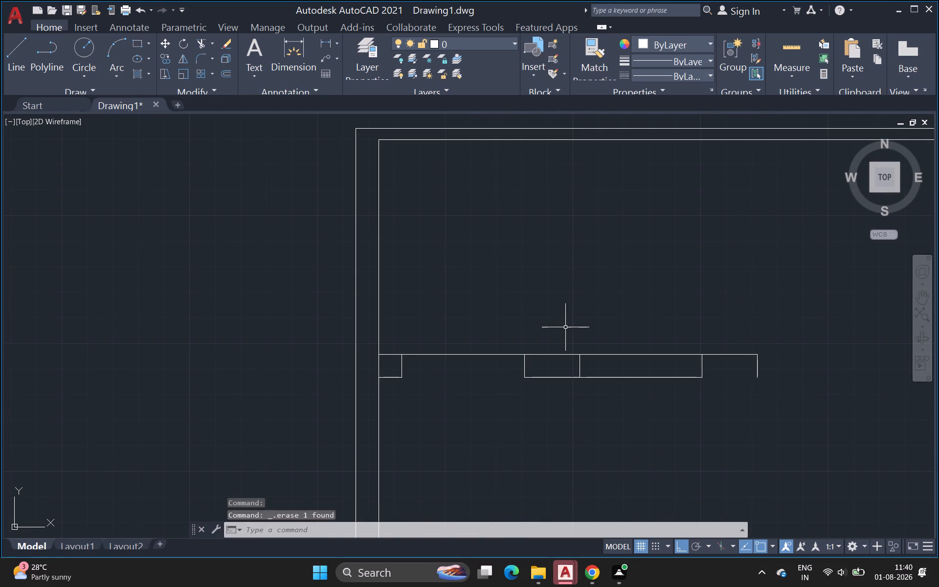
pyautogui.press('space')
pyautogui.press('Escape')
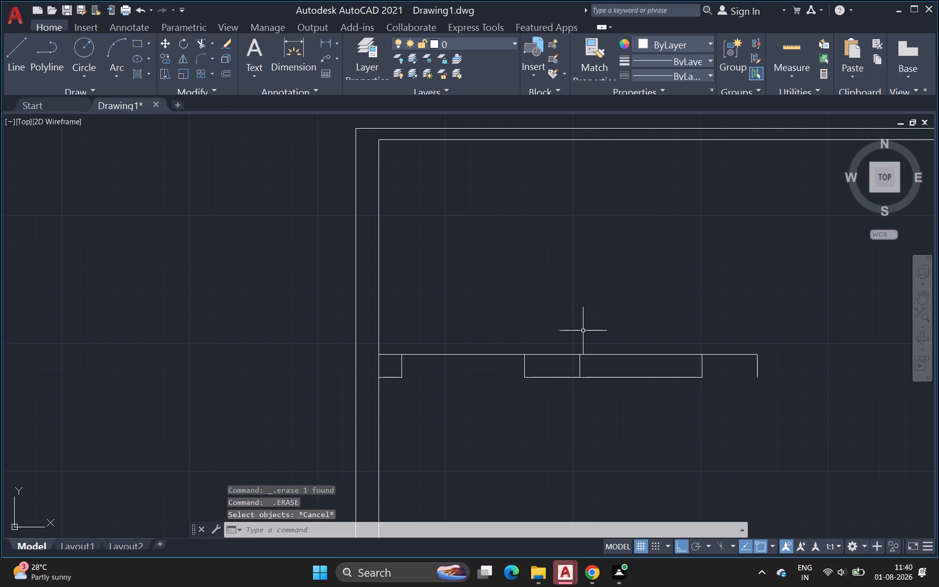
# Close the pier's south side with a line from its southeast corner west to the second opening's southeast corner.
pyautogui.press('l')
pyautogui.press('Return')
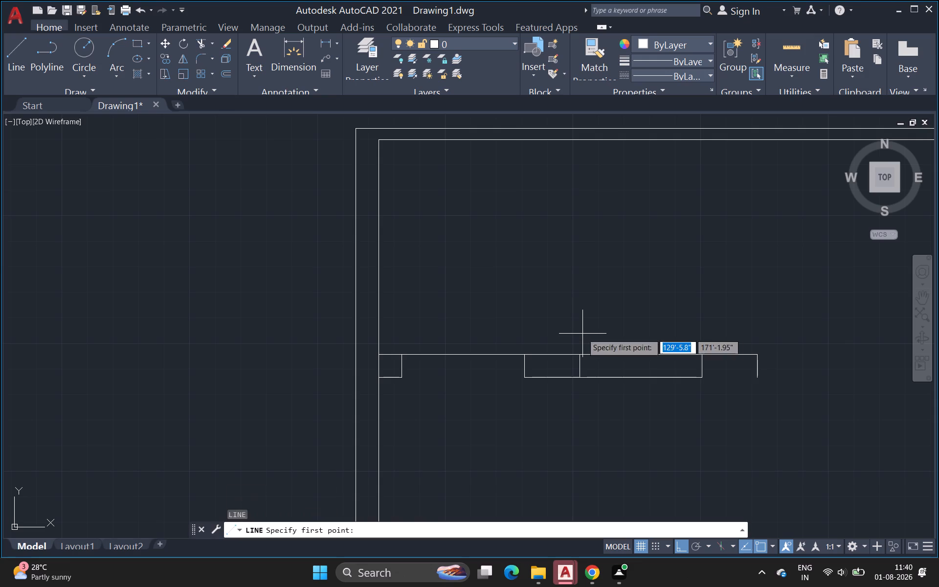
pyautogui.click(756, 378)
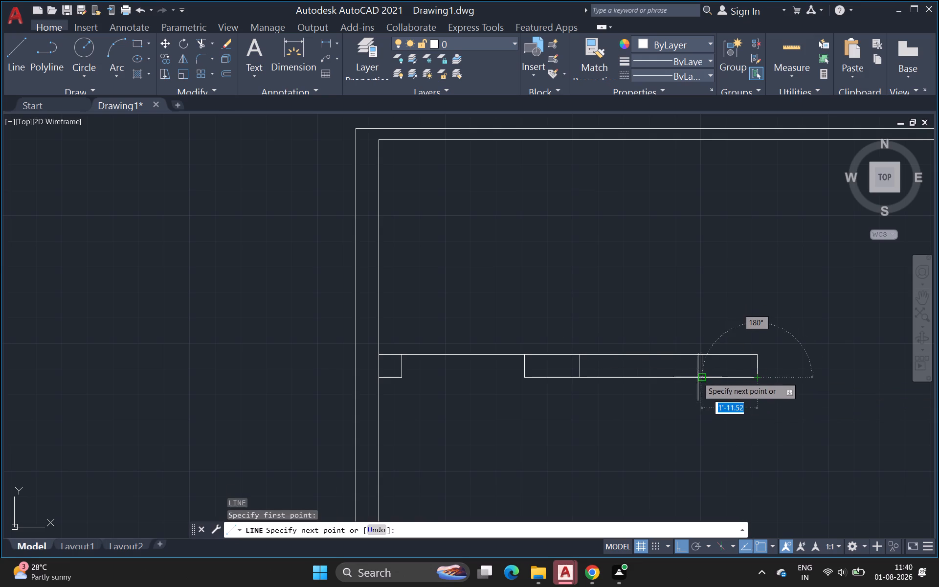
pyautogui.click(699, 378)
pyautogui.press('space')
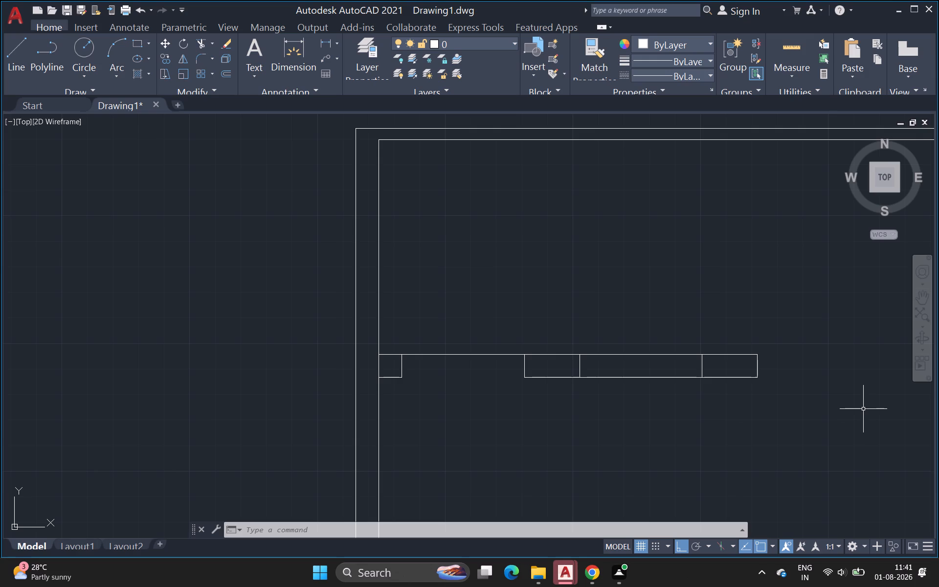
# Outline a square at the pier's east end with lines 9" east, 9" south and back west to the pier's southeast corner.
pyautogui.click(20, 65)
pyautogui.scroll(2, 751, 355)
pyautogui.moveTo(806, 372); pyautogui.dragTo(661, 368, button='middle')
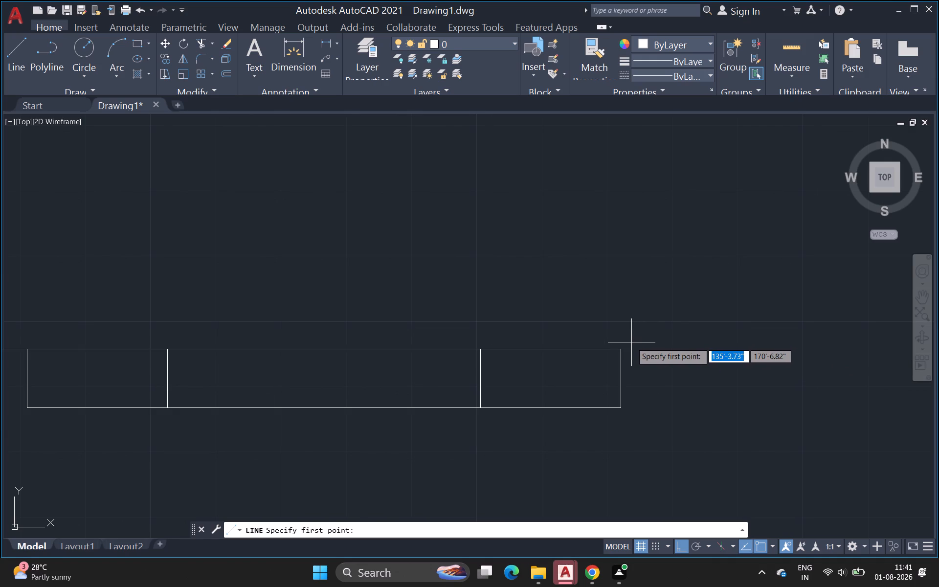
pyautogui.scroll(-2, 669, 334)
pyautogui.scroll(1, 658, 327)
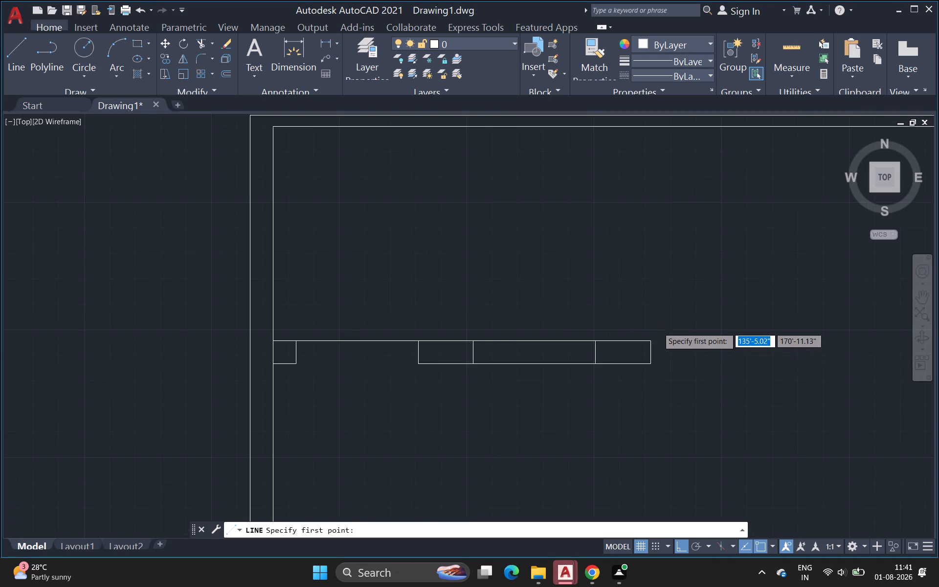
pyautogui.moveTo(654, 326); pyautogui.dragTo(549, 305, button='middle')
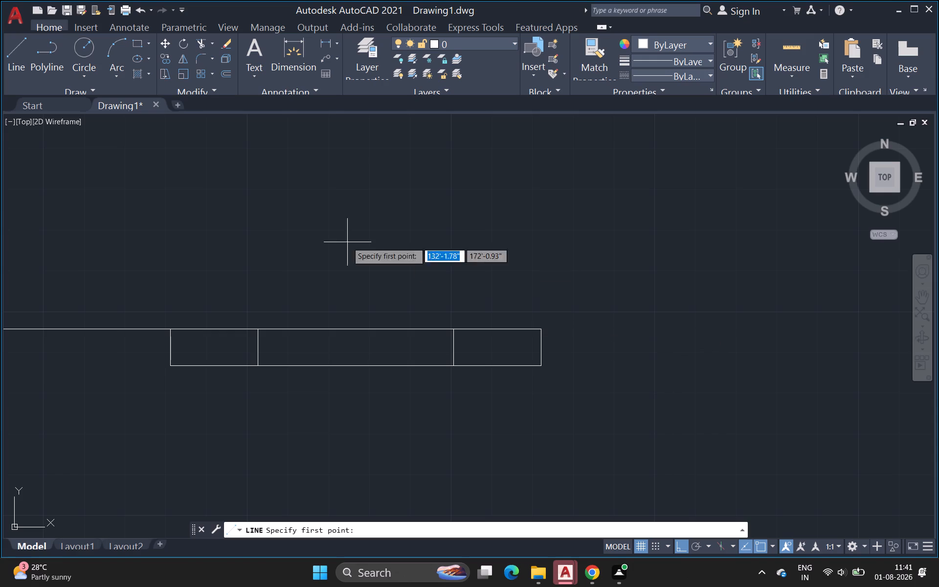
pyautogui.click(16, 52)
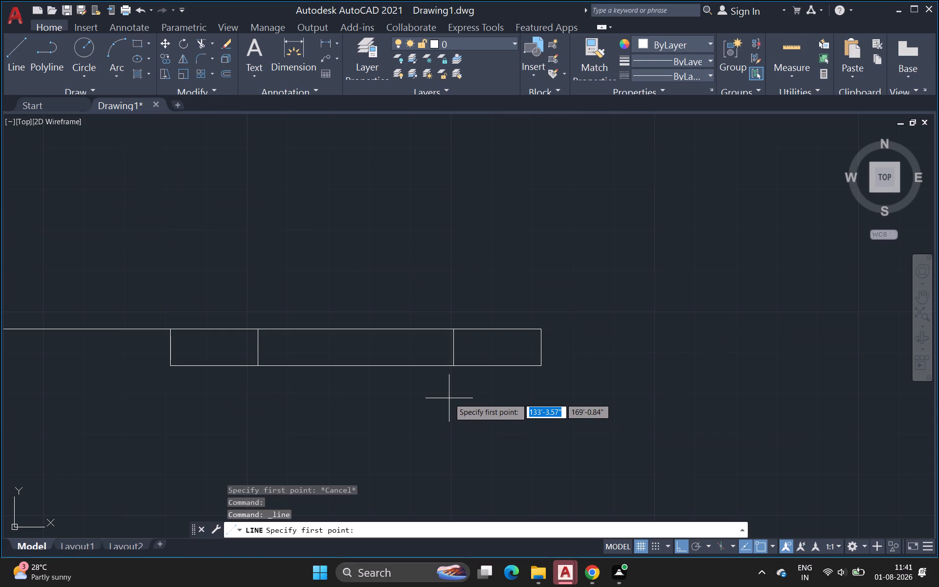
pyautogui.click(541, 330)
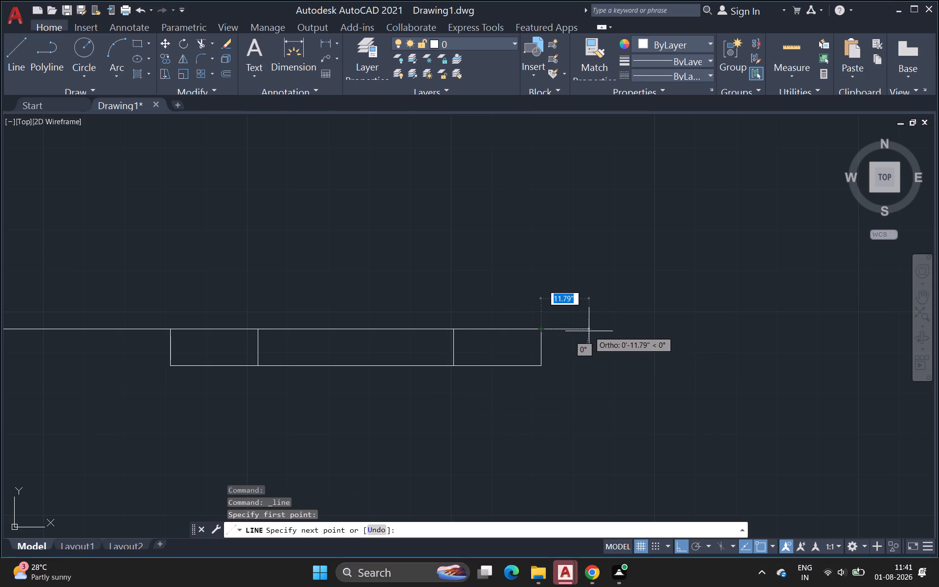
pyautogui.press('9')
pyautogui.hotkey('shift', '"')
pyautogui.press('Return')
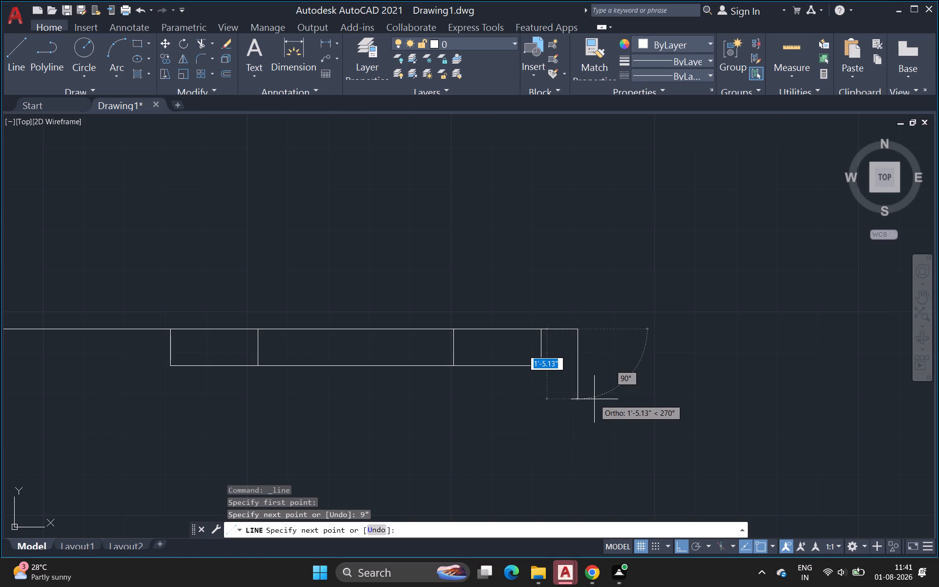
pyautogui.write('9"')
pyautogui.press('Return')
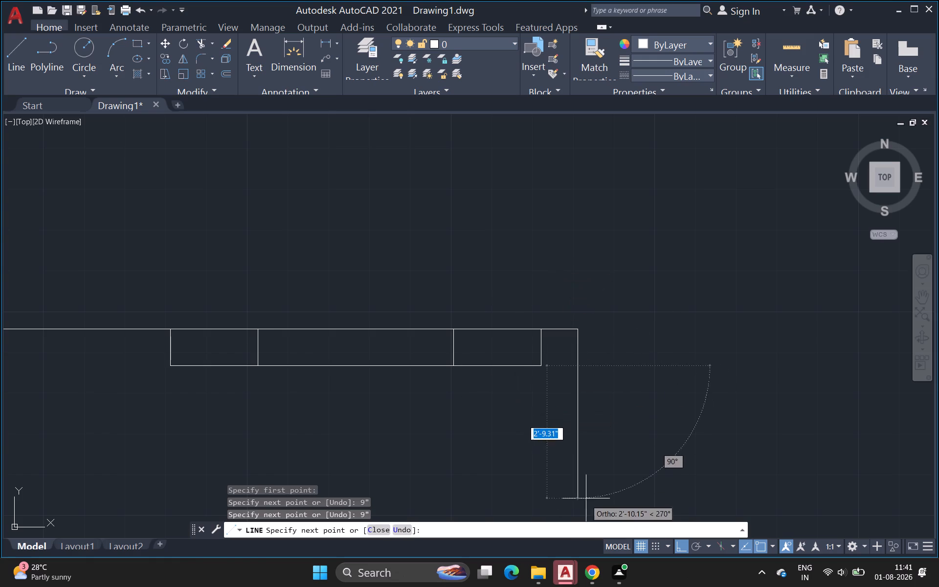
pyautogui.click(539, 364)
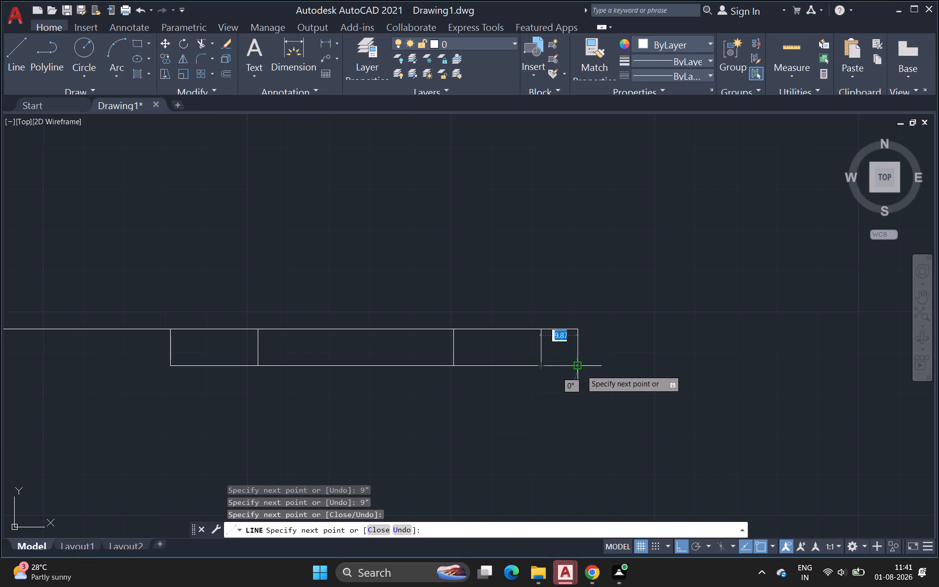
pyautogui.press('space')
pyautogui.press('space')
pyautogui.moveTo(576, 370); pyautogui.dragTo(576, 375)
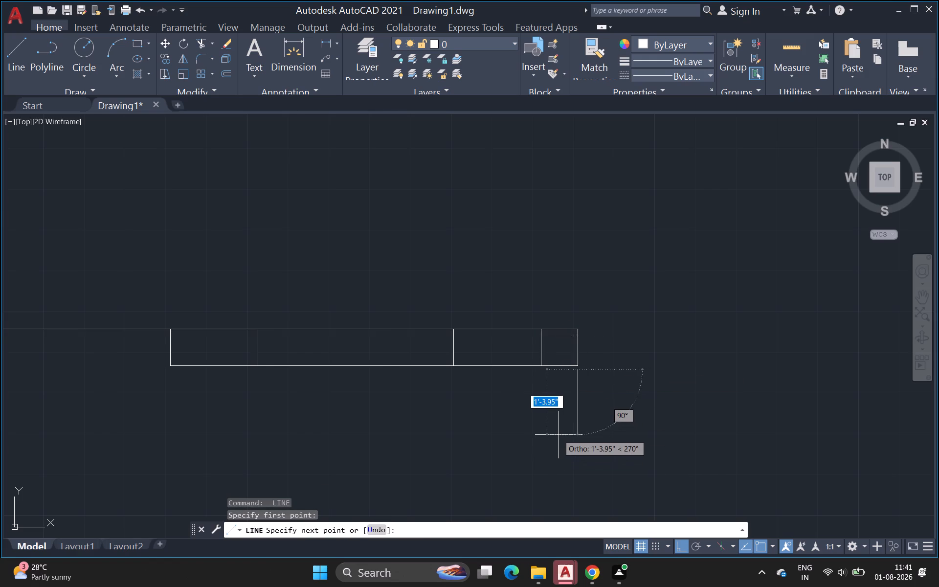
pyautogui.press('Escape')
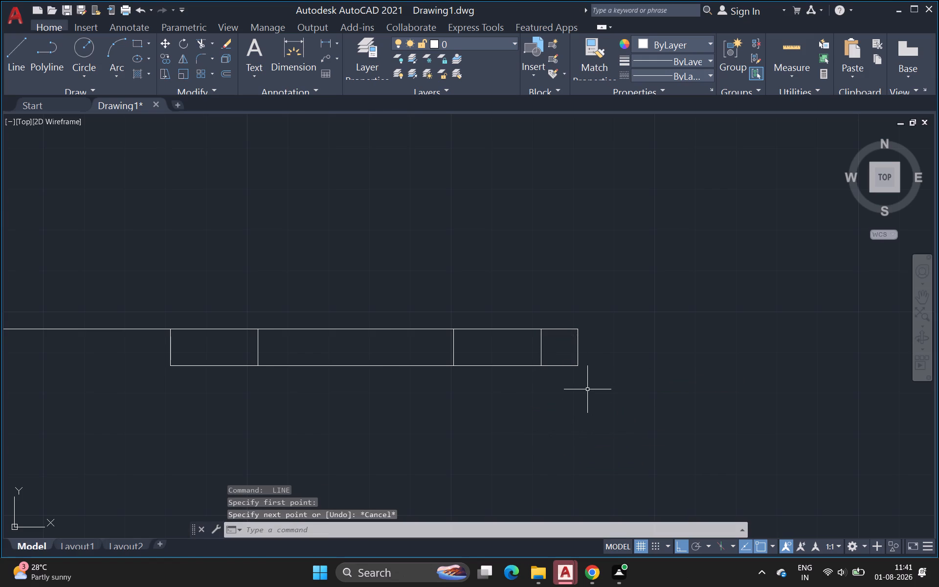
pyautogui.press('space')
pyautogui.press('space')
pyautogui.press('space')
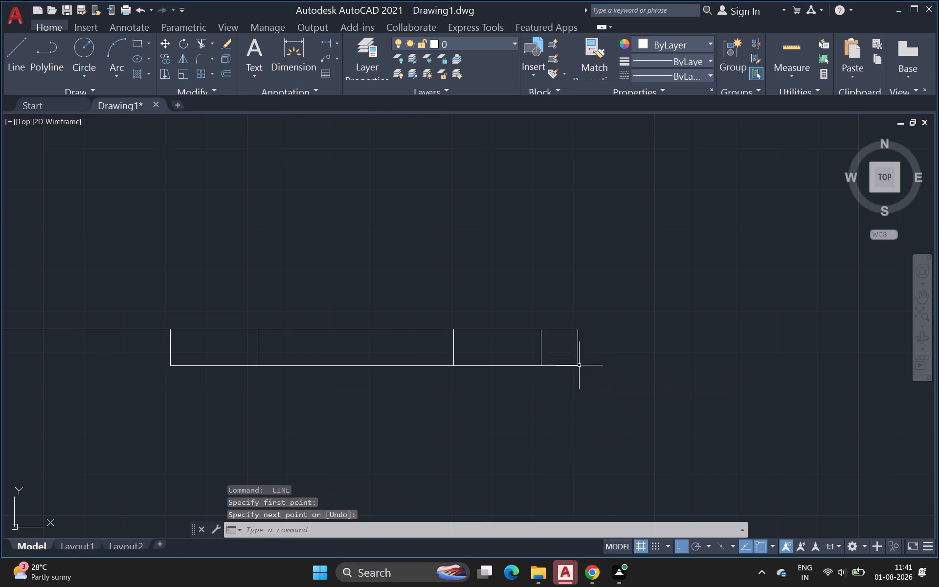
# Draw a 5'3" line south from the southeast corner of the 9" square at the partition's east end.
pyautogui.press('space')
pyautogui.moveTo(577, 367); pyautogui.dragTo(576, 380)
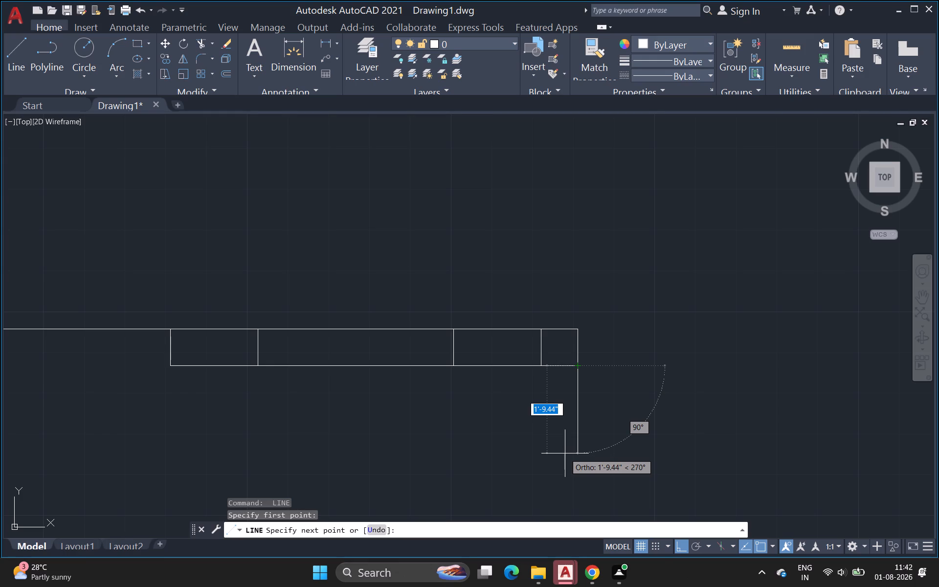
pyautogui.press('5')
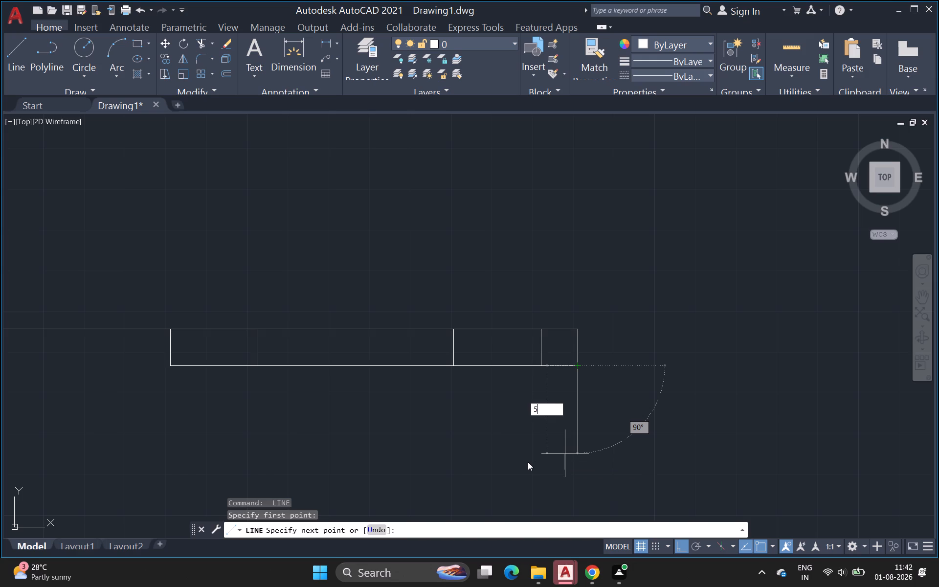
pyautogui.press("'")
pyautogui.press('Return')
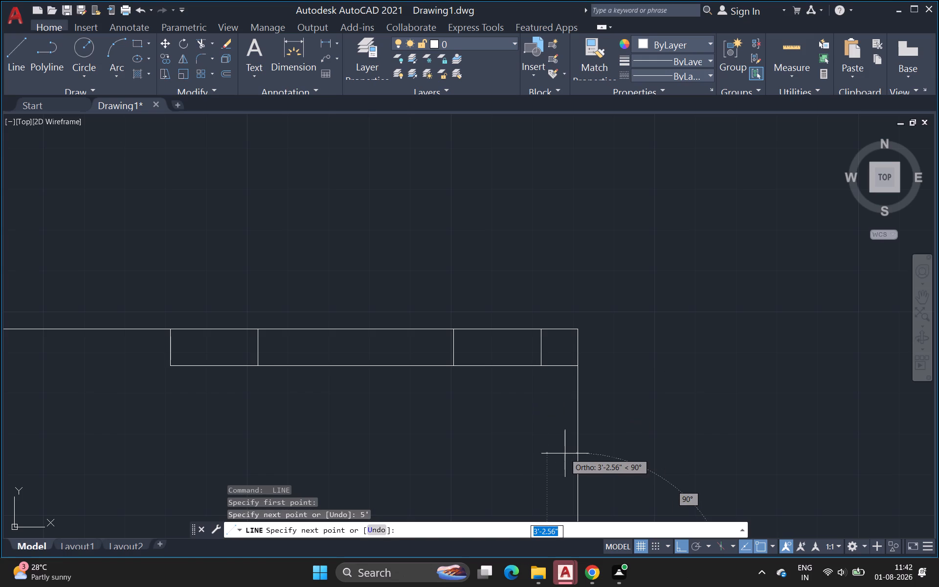
pyautogui.hotkey('ctrl', 'z')
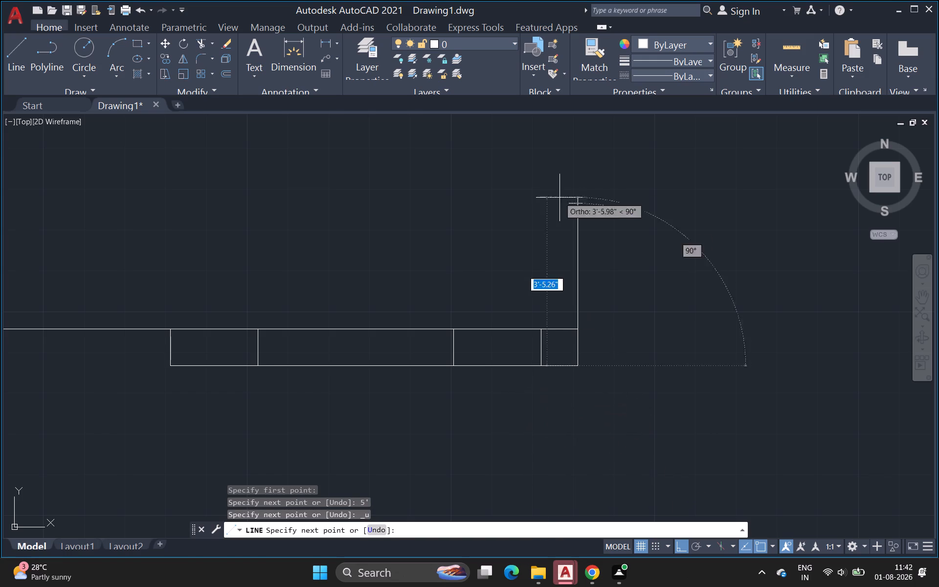
pyautogui.press('5')
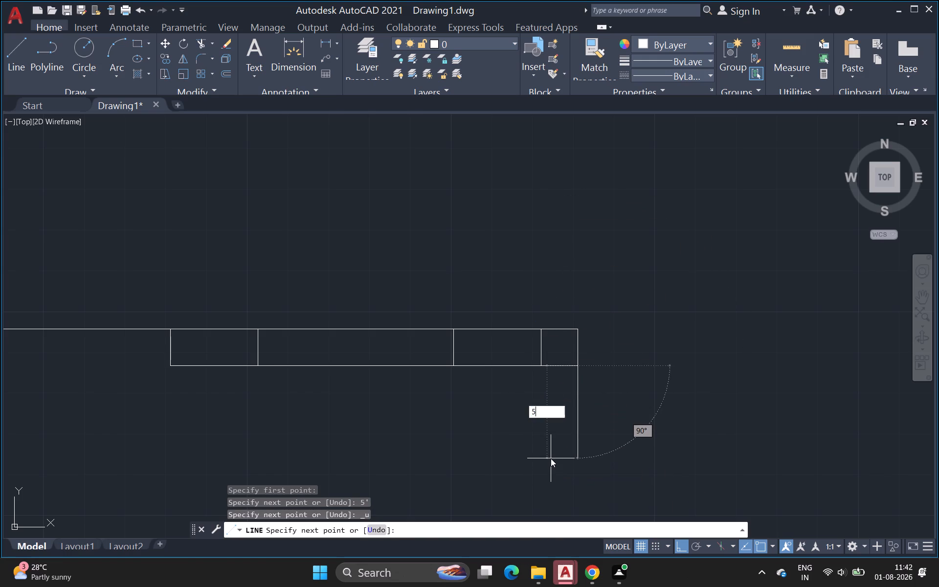
pyautogui.press("'")
pyautogui.write('3')
pyautogui.press('space')
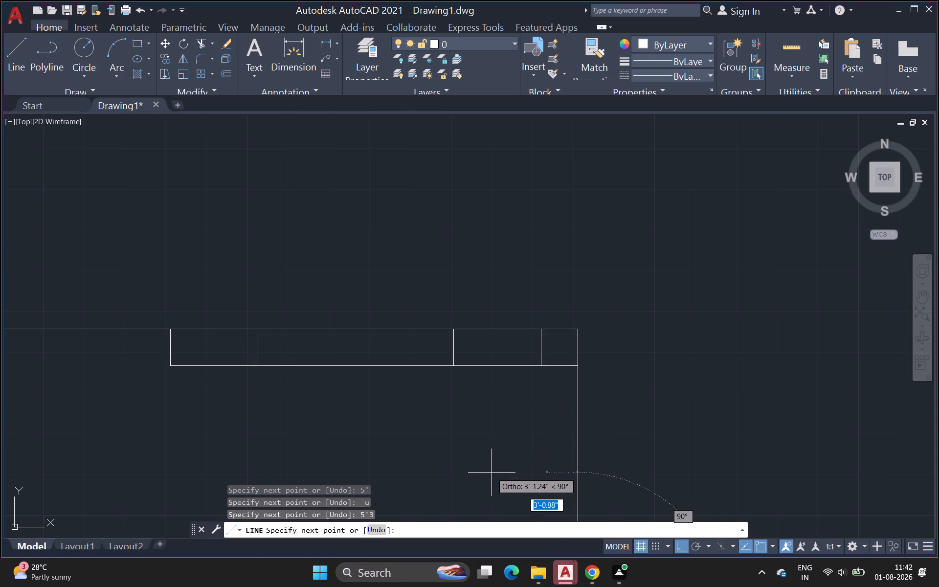
# Complete the south-running wall strip with a 9" line west and a line north to the square's southwest corner.
pyautogui.scroll(-2, 498, 447)
pyautogui.moveTo(498, 446); pyautogui.dragTo(476, 347, button='middle')
pyautogui.scroll(1, 475, 349)
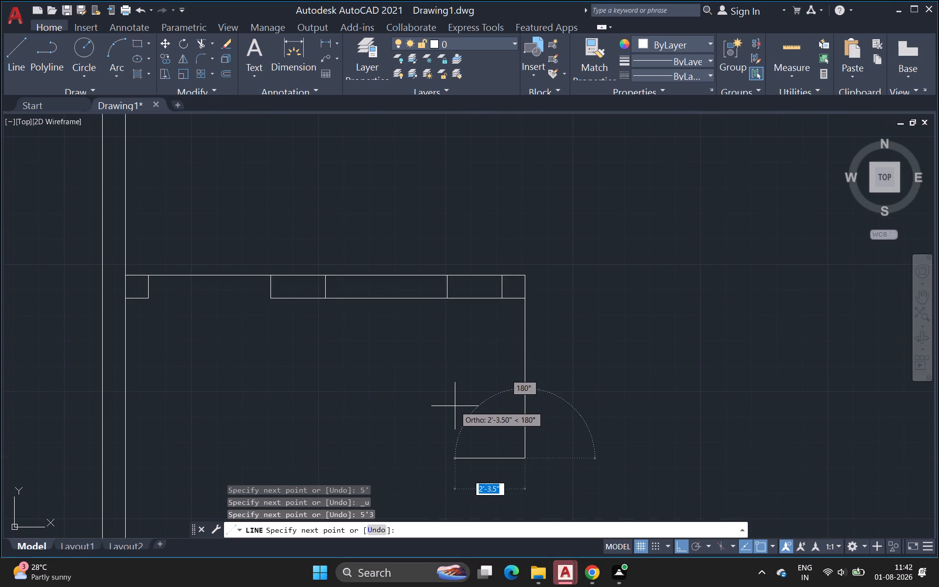
pyautogui.press('9')
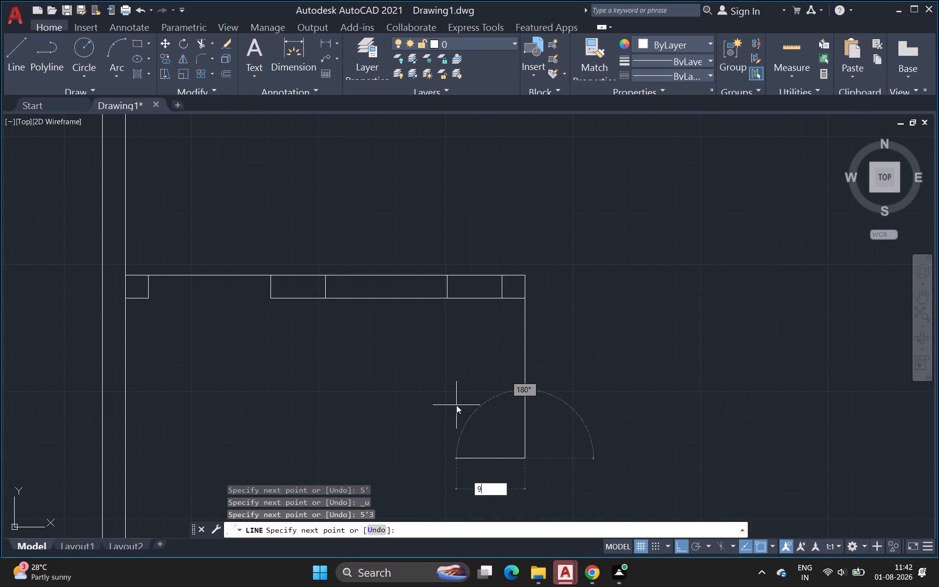
pyautogui.press("'")
pyautogui.press('BackSpace')
pyautogui.hotkey('shift', '"')
pyautogui.press('Return')
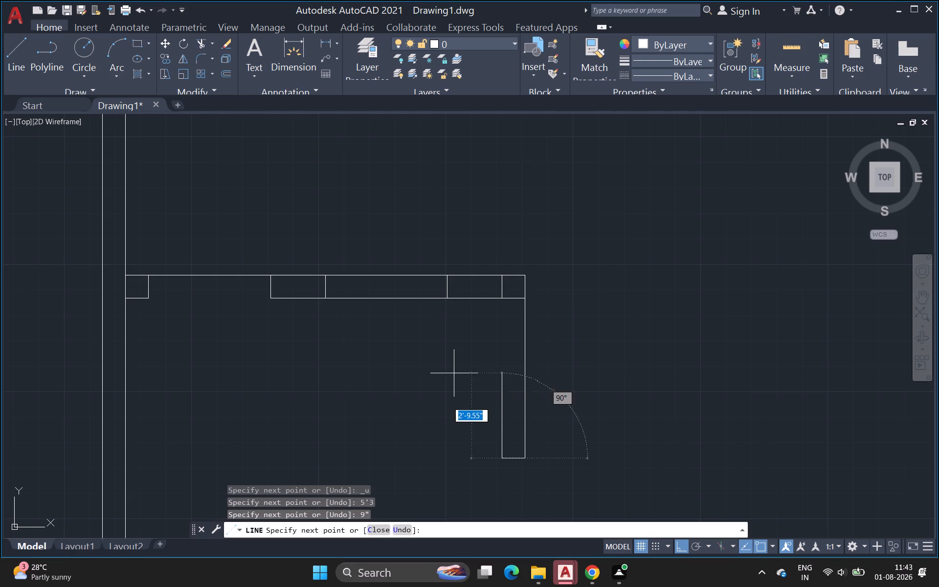
pyautogui.click(498, 296)
pyautogui.press('space')
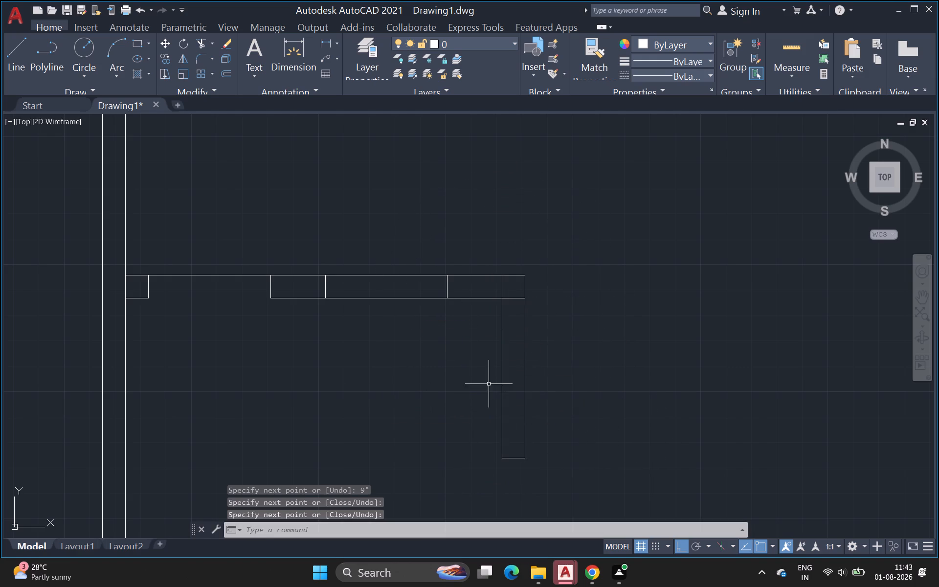
# Enclose a small room with a 4'3" line west from the strip's southwest corner and a line north to the partition's south face.
pyautogui.press('space')
pyautogui.click(501, 459)
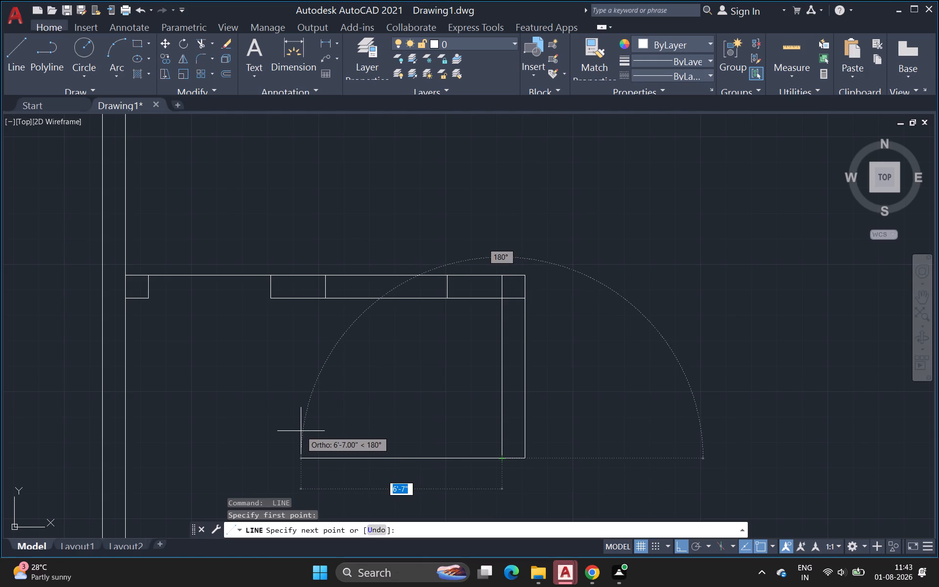
pyautogui.write("4'")
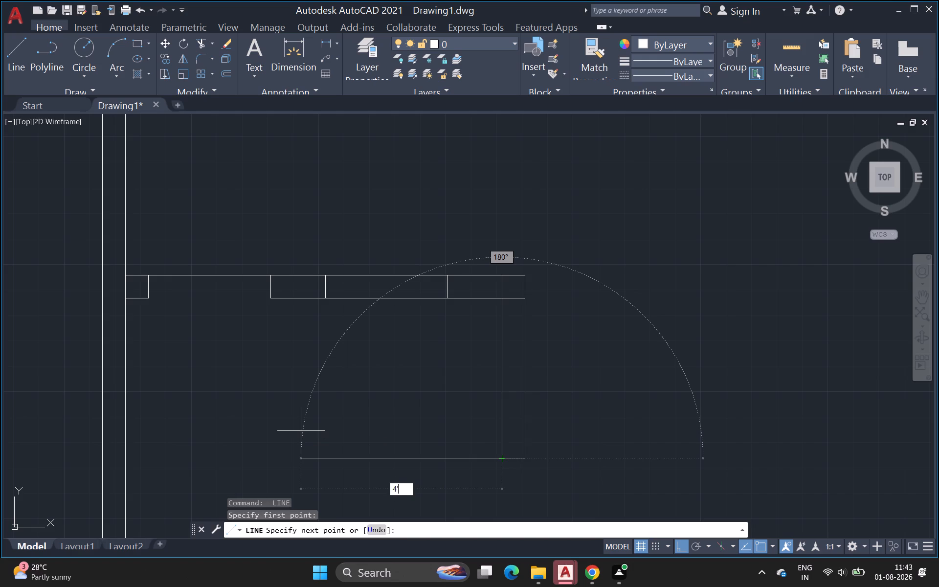
pyautogui.press('3')
pyautogui.press('Return')
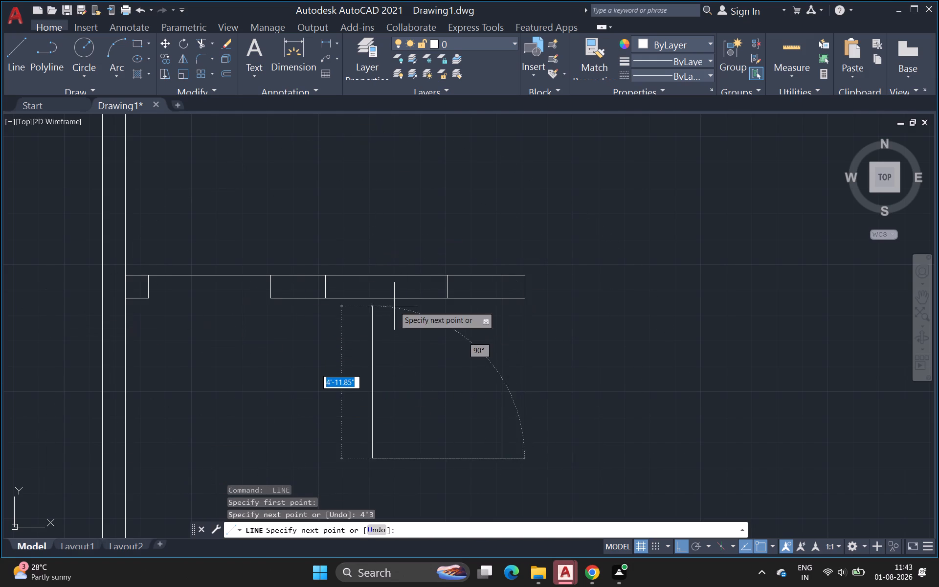
pyautogui.click(371, 298)
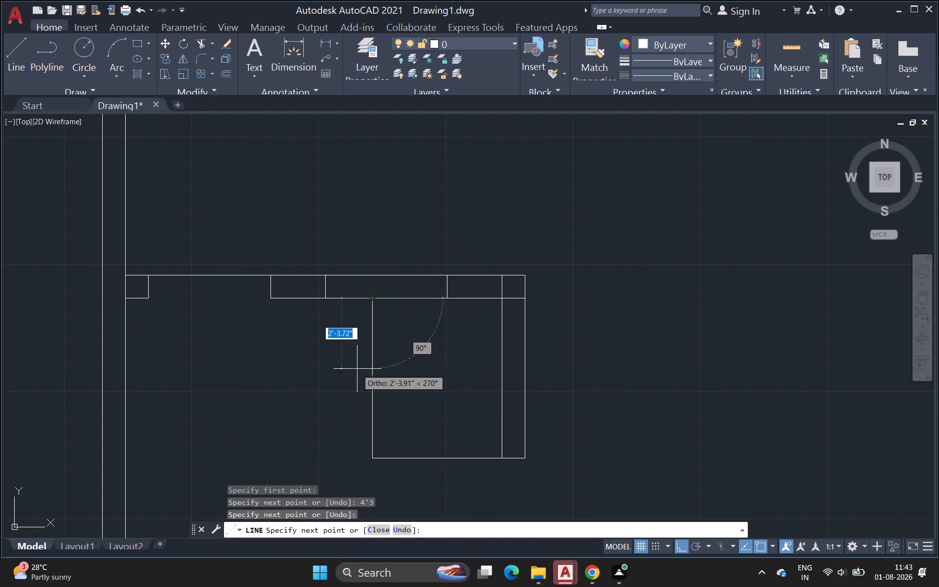
pyautogui.click(375, 335)
pyautogui.rightClick(375, 334)
pyautogui.press('space')
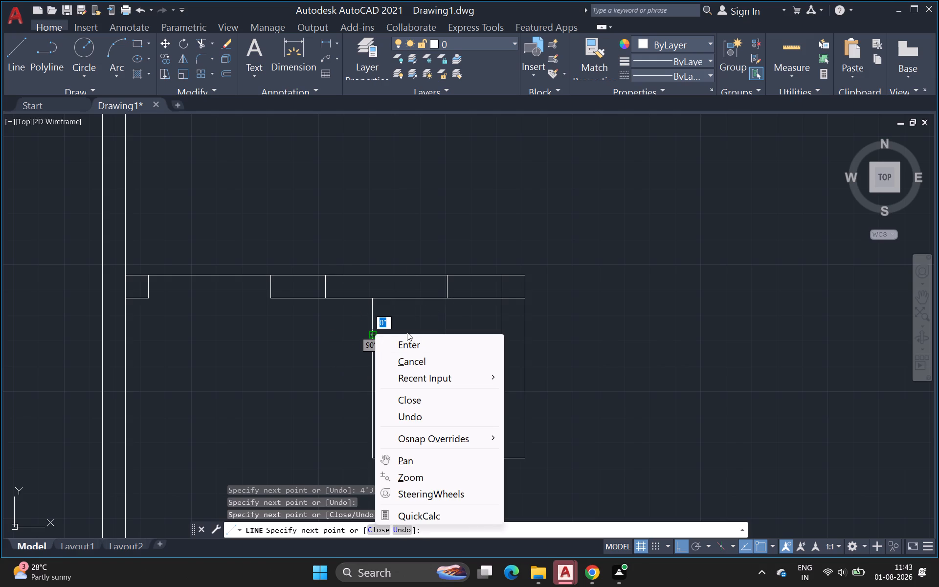
pyautogui.press('Escape')
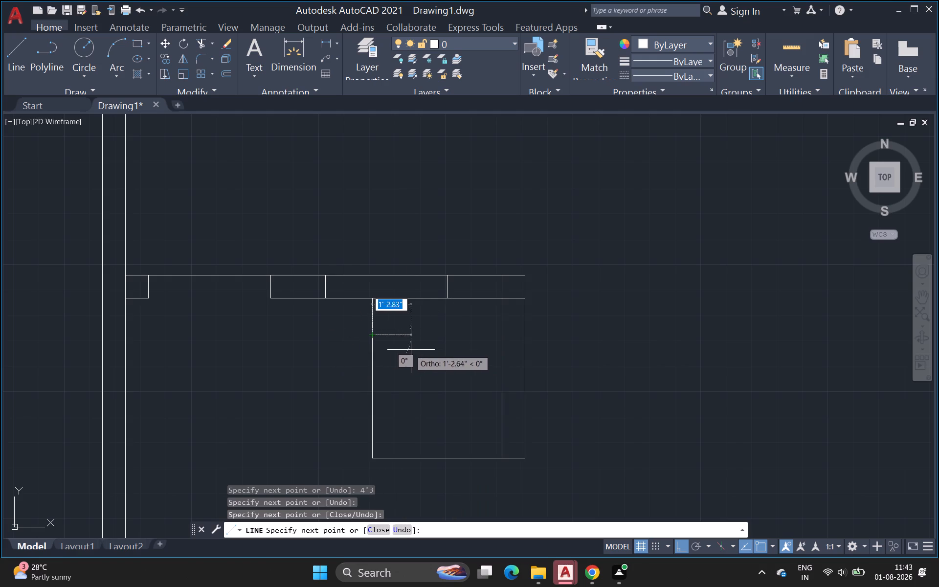
pyautogui.press('Escape')
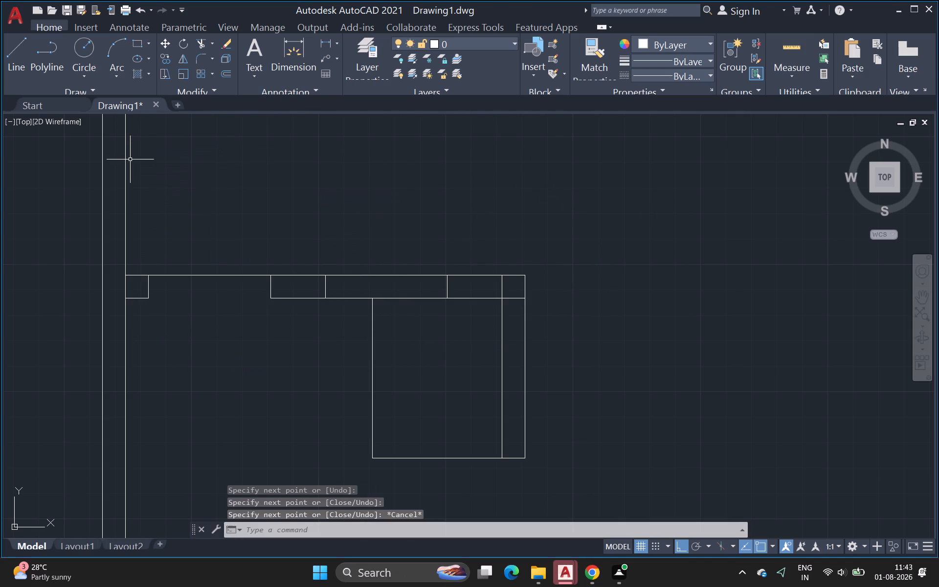
# Offset the small room's south line 9" north into the room.
pyautogui.press('o')
pyautogui.press('Return')
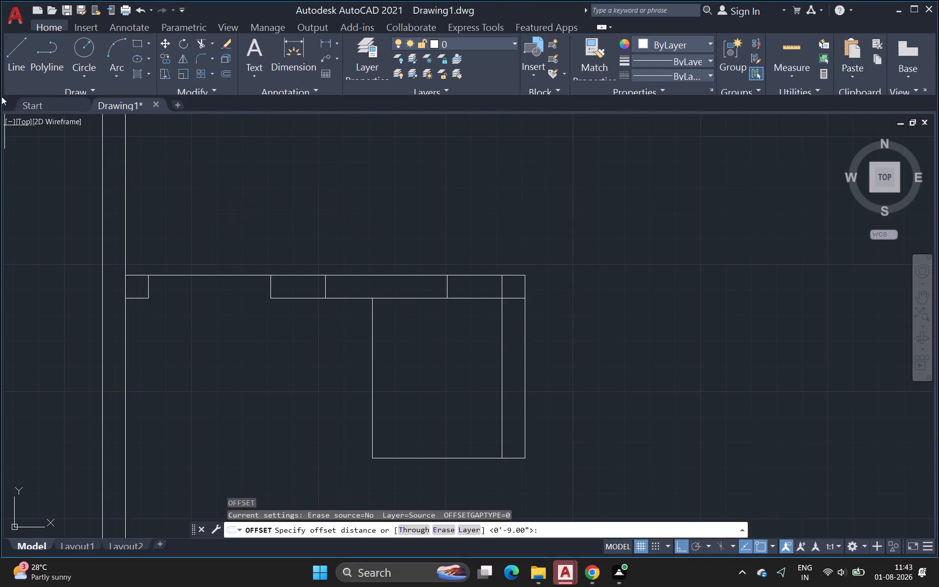
pyautogui.scroll(1, 254, 144)
pyautogui.scroll(-1, 452, 324)
pyautogui.scroll(1, 452, 324)
pyautogui.scroll(-5, 451, 323)
pyautogui.scroll(2, 442, 298)
pyautogui.scroll(-4, 434, 294)
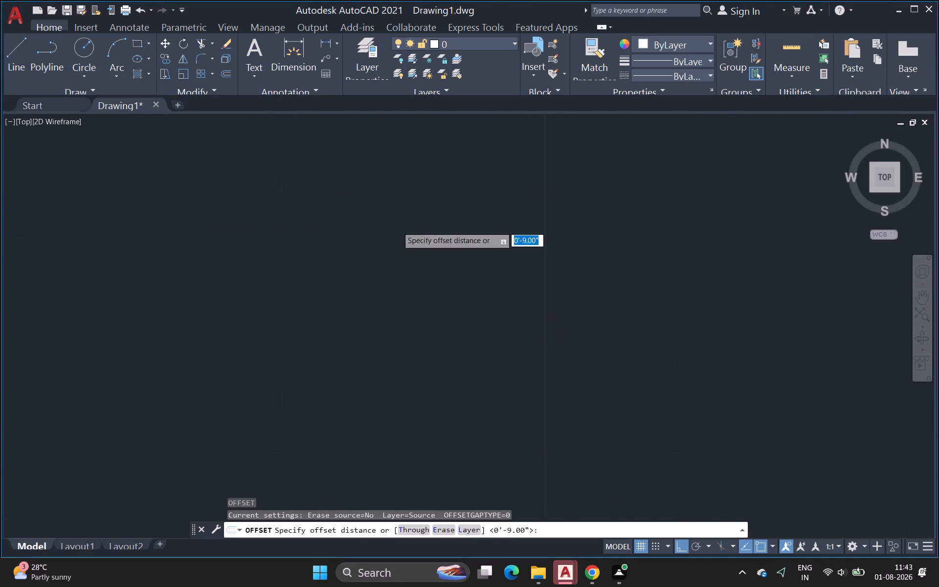
pyautogui.scroll(-3, 537, 400)
pyautogui.moveTo(532, 396); pyautogui.dragTo(479, 315, button='middle')
pyautogui.scroll(3, 497, 344)
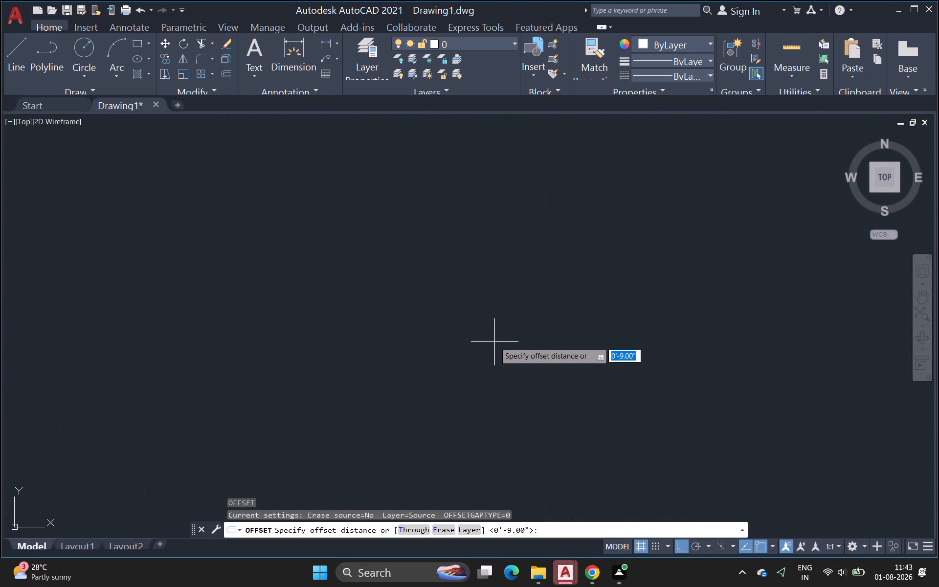
pyautogui.scroll(-5, 454, 397)
pyautogui.scroll(-3, 332, 446)
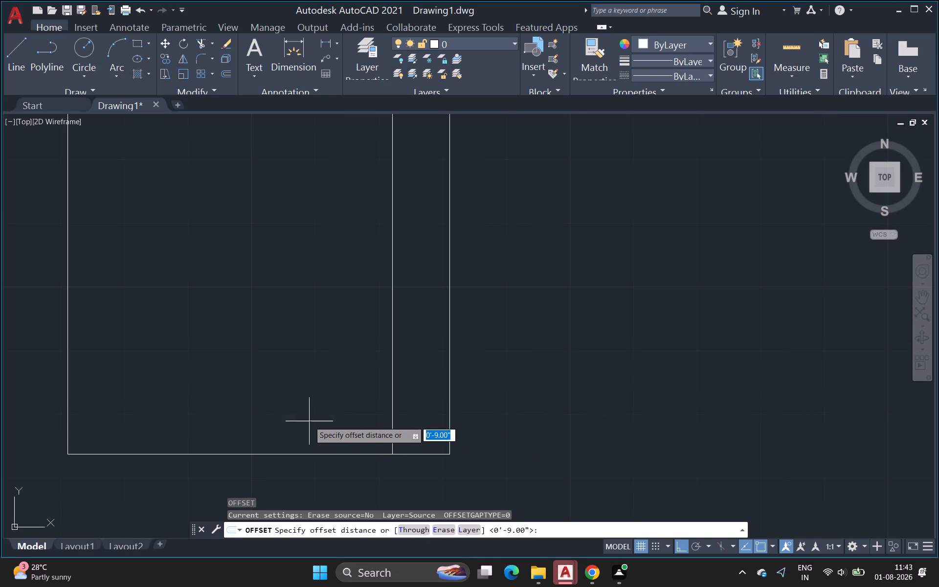
pyautogui.click(285, 454)
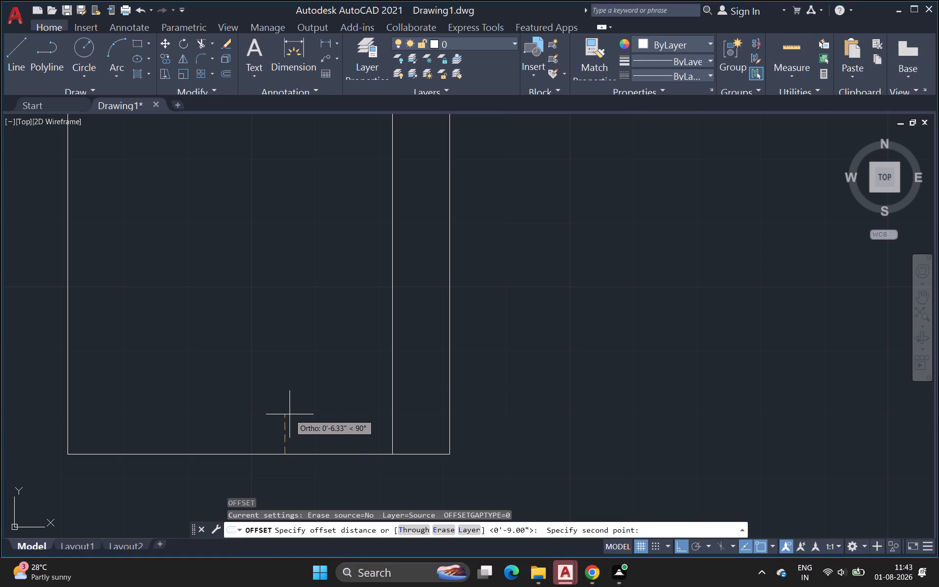
pyautogui.press('9')
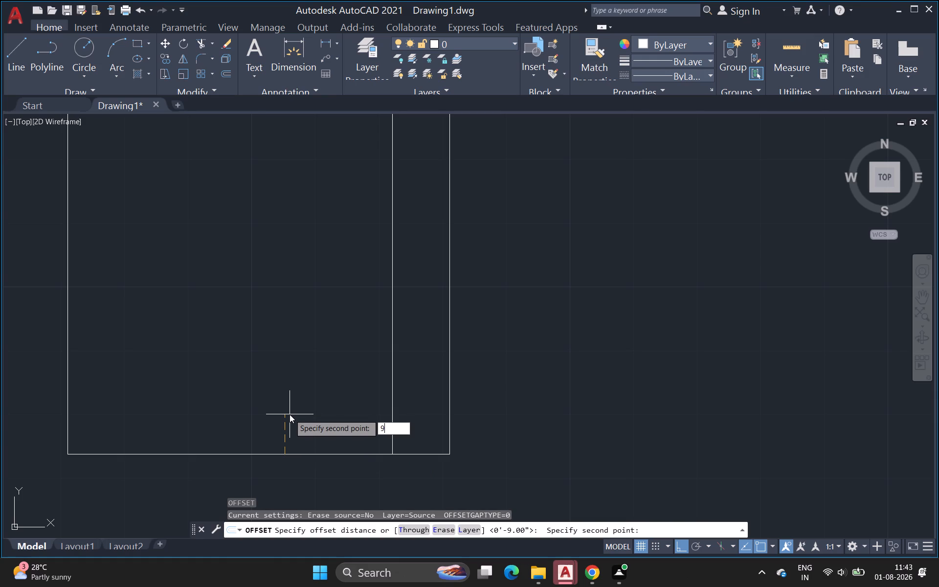
pyautogui.hotkey('shift', '"')
pyautogui.press('Return')
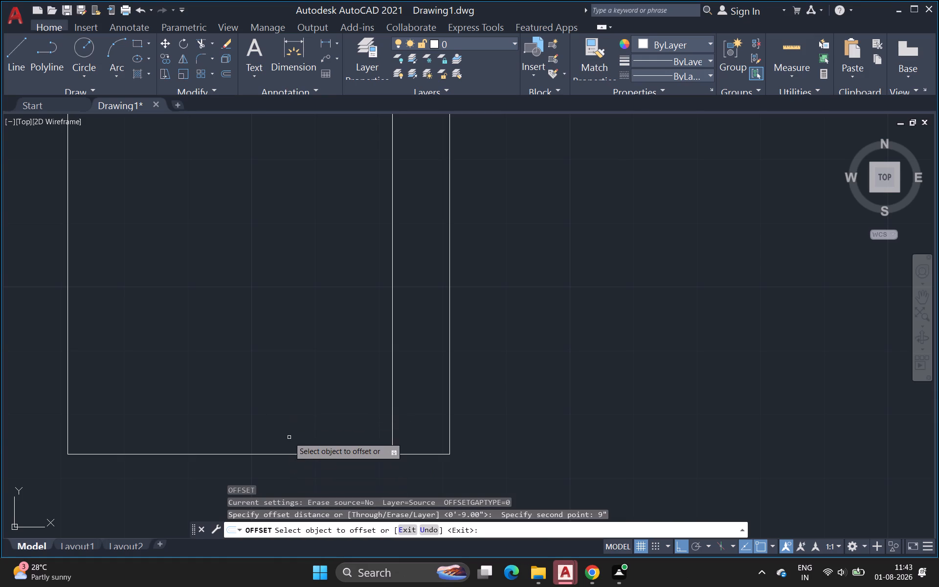
pyautogui.click(290, 454)
pyautogui.click(290, 437)
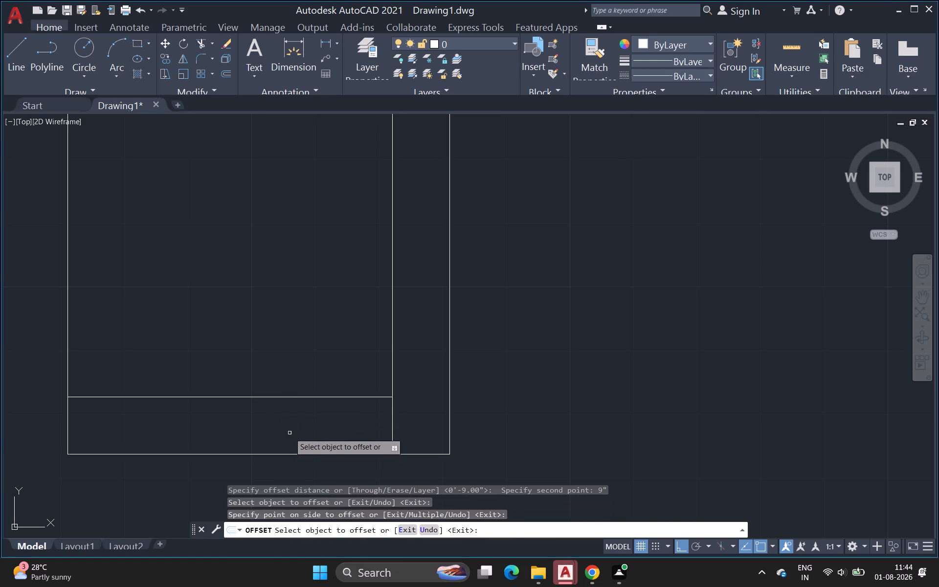
# Offset the small room's west line 9" east into the room.
pyautogui.scroll(-3, 65, 233)
pyautogui.moveTo(73, 251); pyautogui.dragTo(84, 279, button='middle')
pyautogui.scroll(1, 81, 281)
pyautogui.click(73, 268)
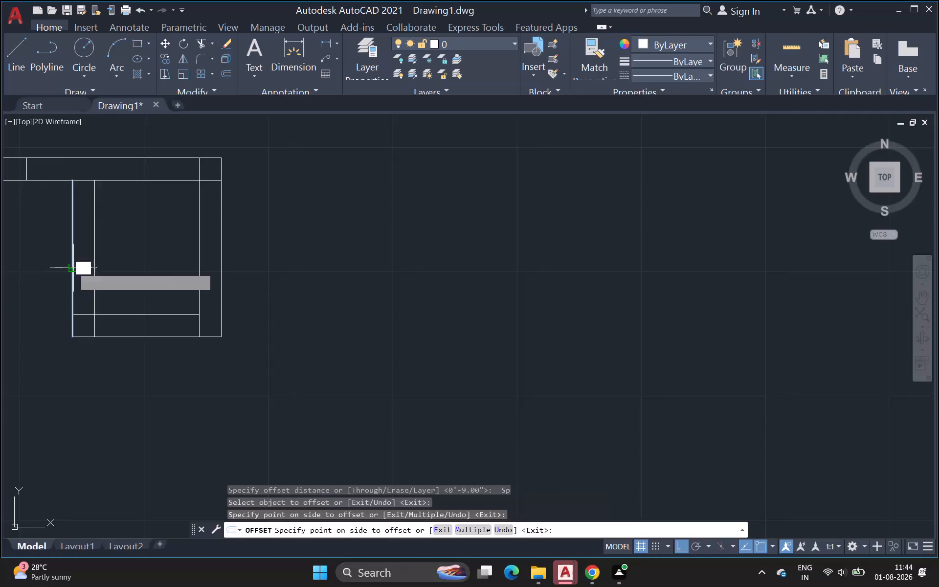
pyautogui.click(86, 269)
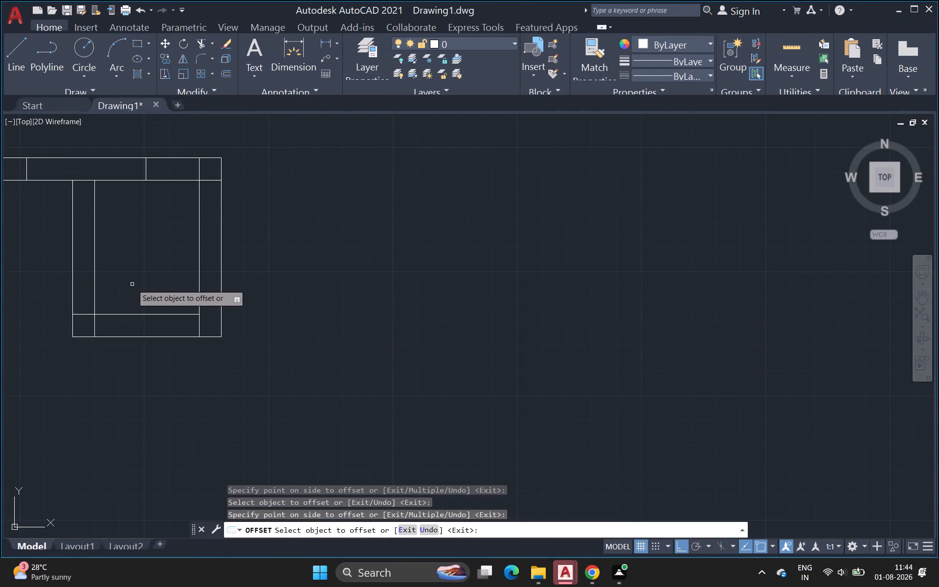
pyautogui.press('Escape')
# Trim the overlapping line ends at the small room's southwest and southeast inner corners.
pyautogui.press('t')
pyautogui.press('r')
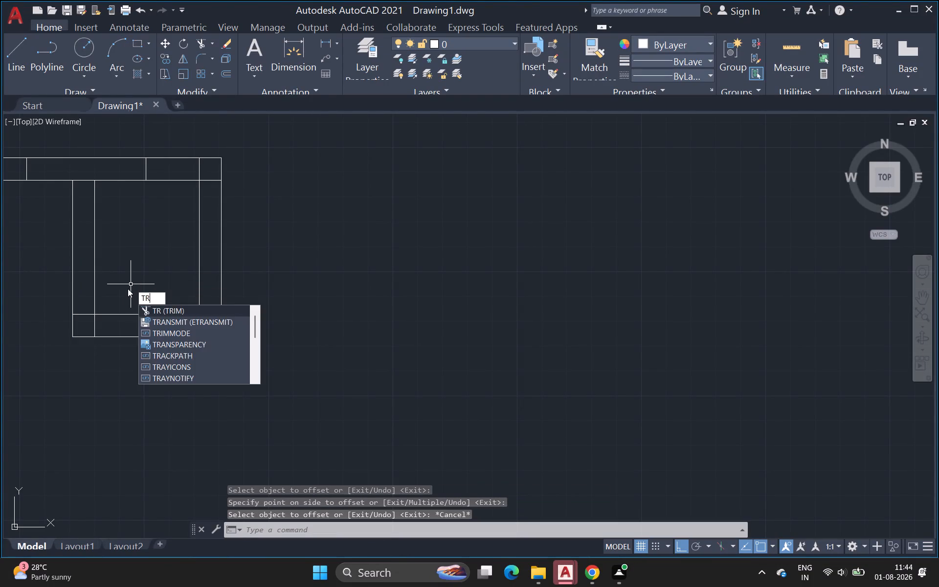
pyautogui.press('Return')
pyautogui.click(96, 321)
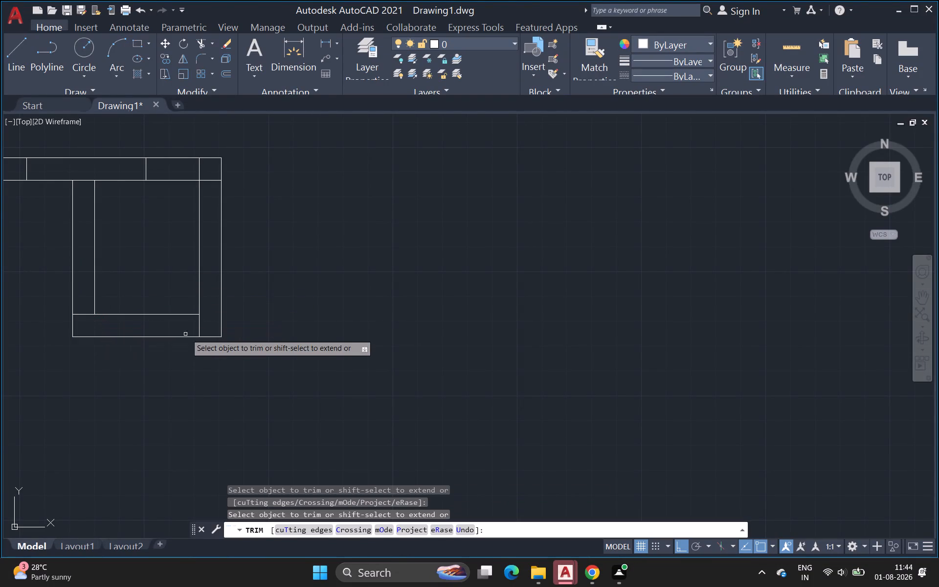
pyautogui.click(88, 316)
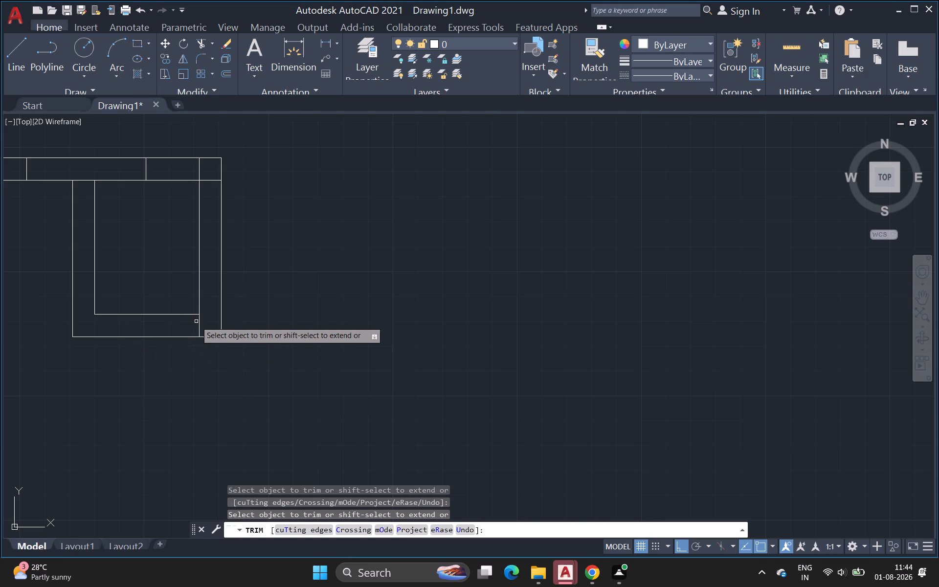
pyautogui.click(198, 324)
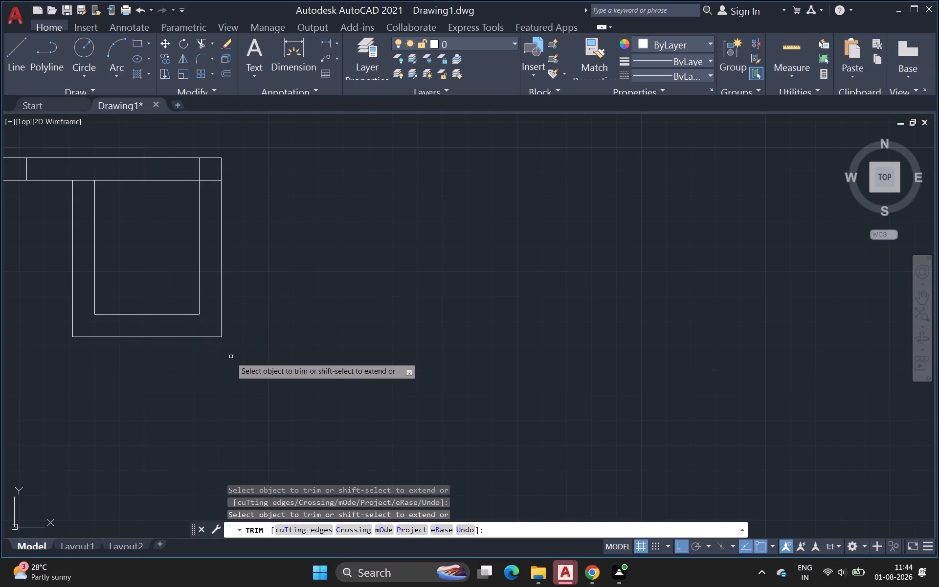
# Draw a line 2'4" east from the partition's northeast corner above the small room, continuing 9" south.
pyautogui.press('`')
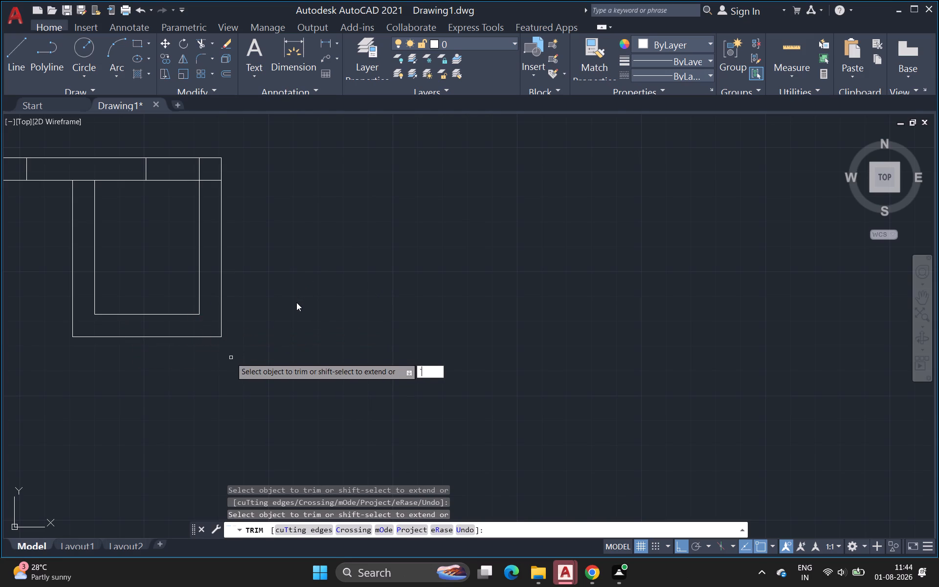
pyautogui.scroll(-1, 283, 296)
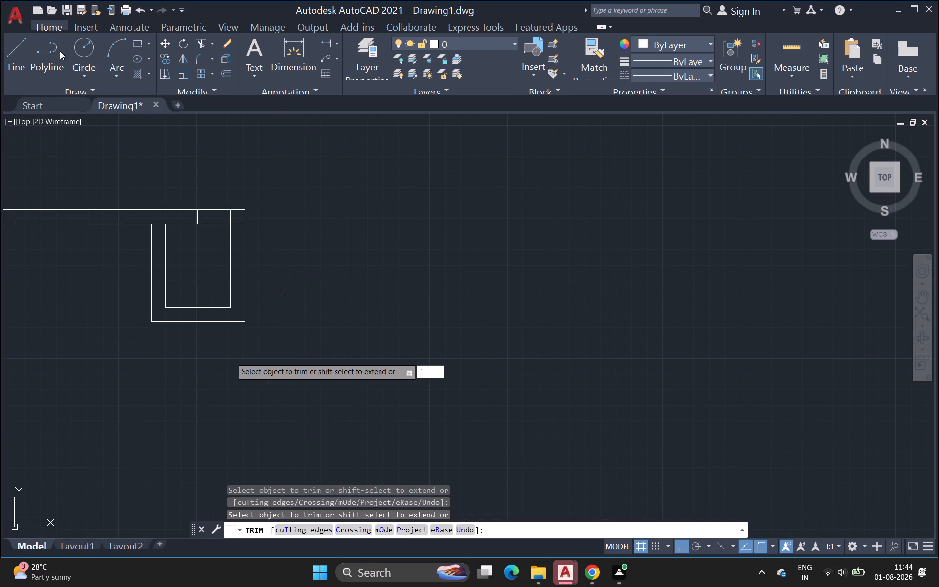
pyautogui.click(19, 53)
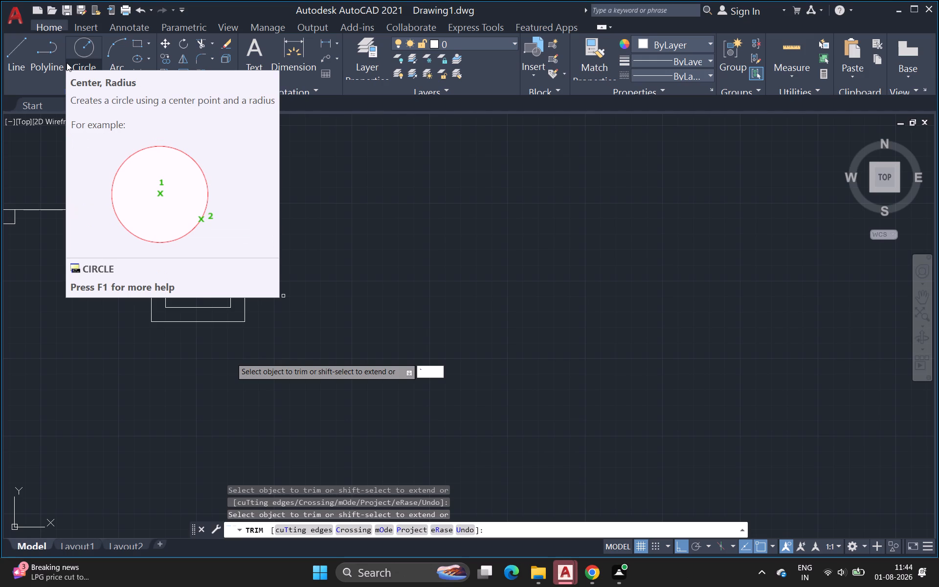
pyautogui.click(13, 75)
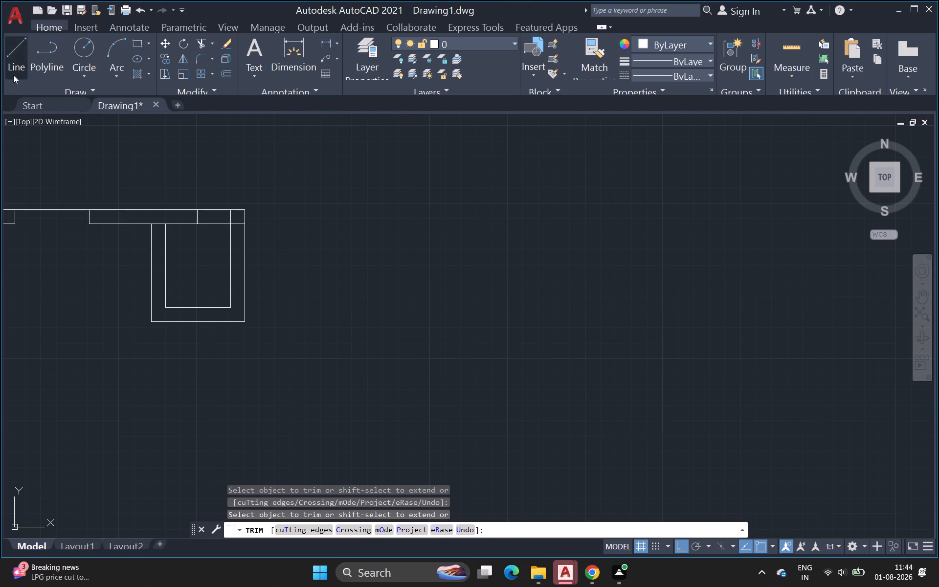
pyautogui.scroll(1, 265, 195)
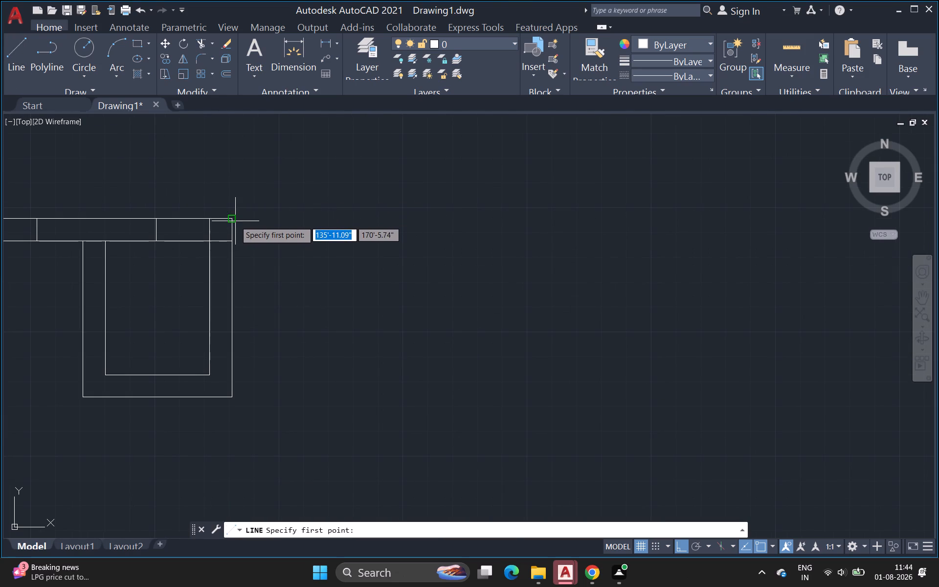
pyautogui.click(230, 217)
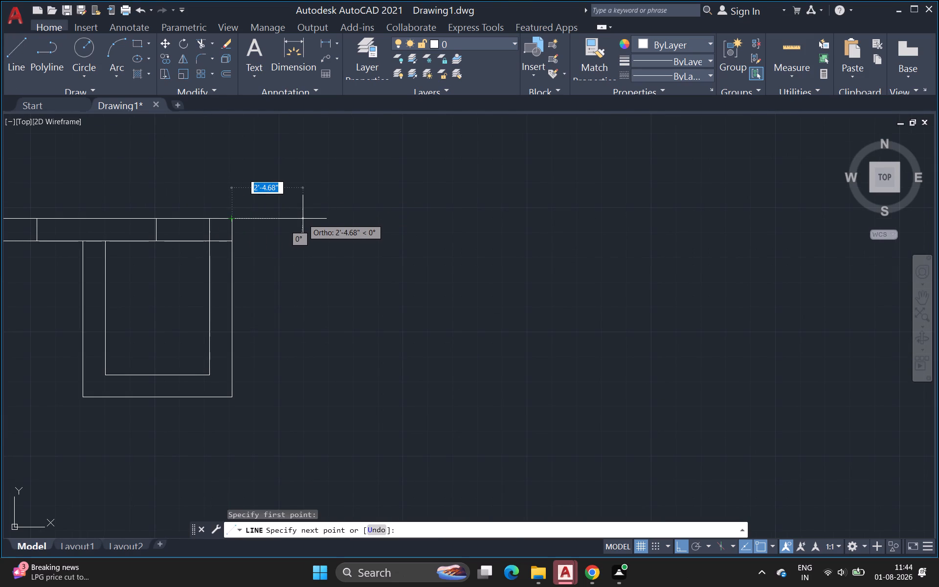
pyautogui.press('2')
pyautogui.press("'")
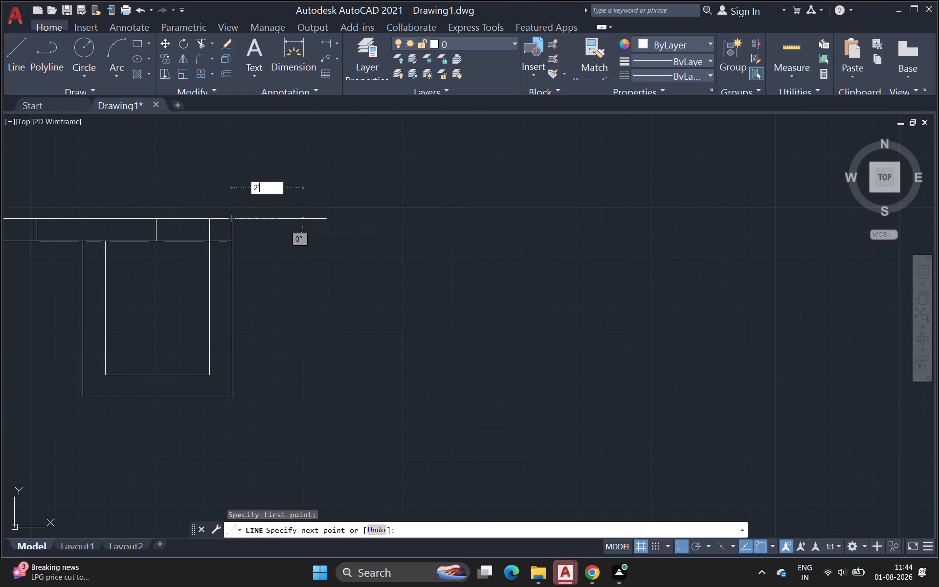
pyautogui.press('4')
pyautogui.press('Return')
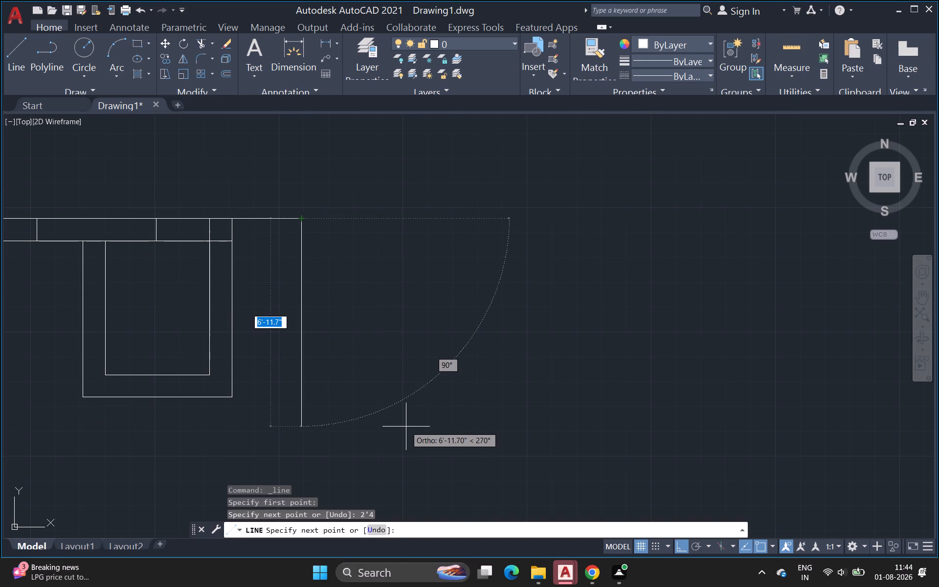
pyautogui.write('9"')
pyautogui.press('Return')
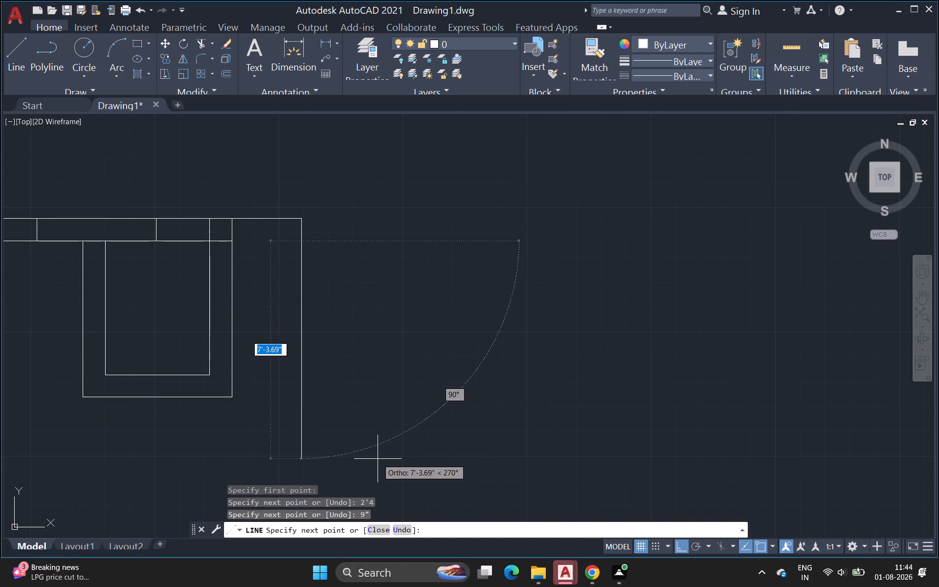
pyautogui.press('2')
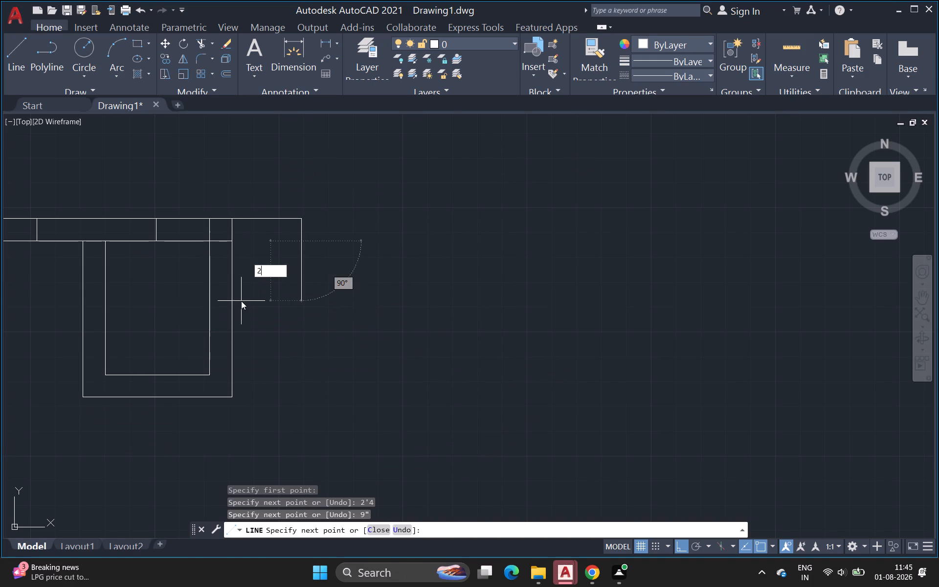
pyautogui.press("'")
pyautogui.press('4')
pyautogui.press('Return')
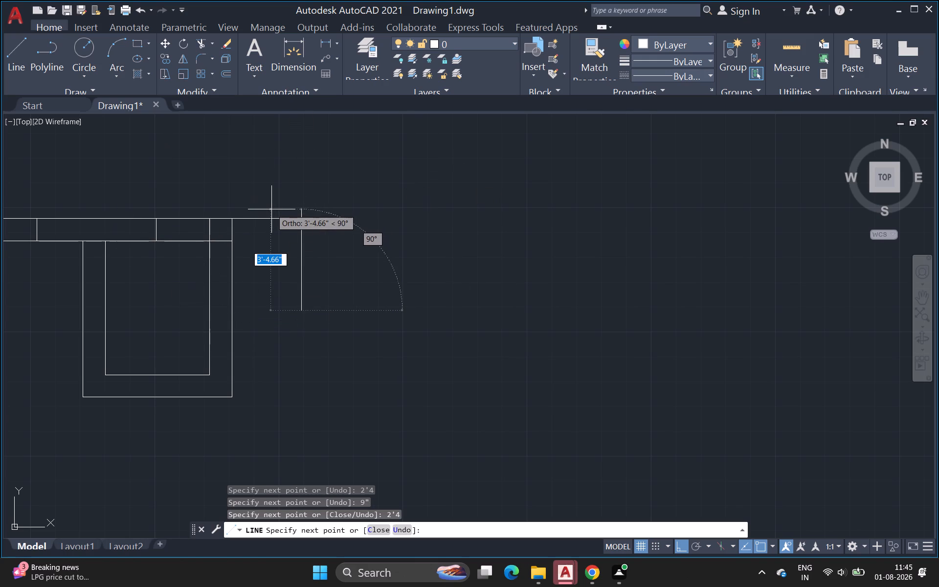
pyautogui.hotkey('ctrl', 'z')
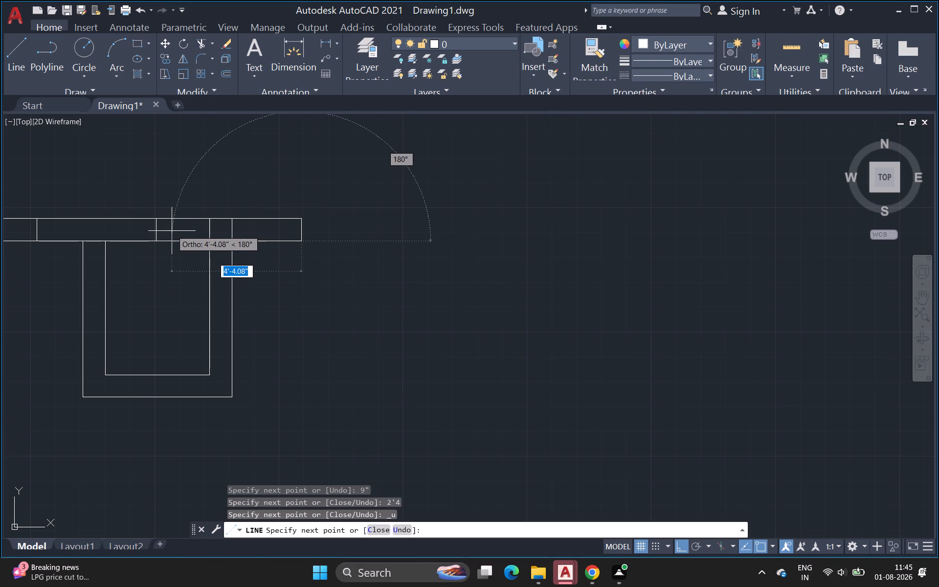
# Close the 9" deep wall segment with a 2'4" line west to the small room's east wall.
pyautogui.press('2')
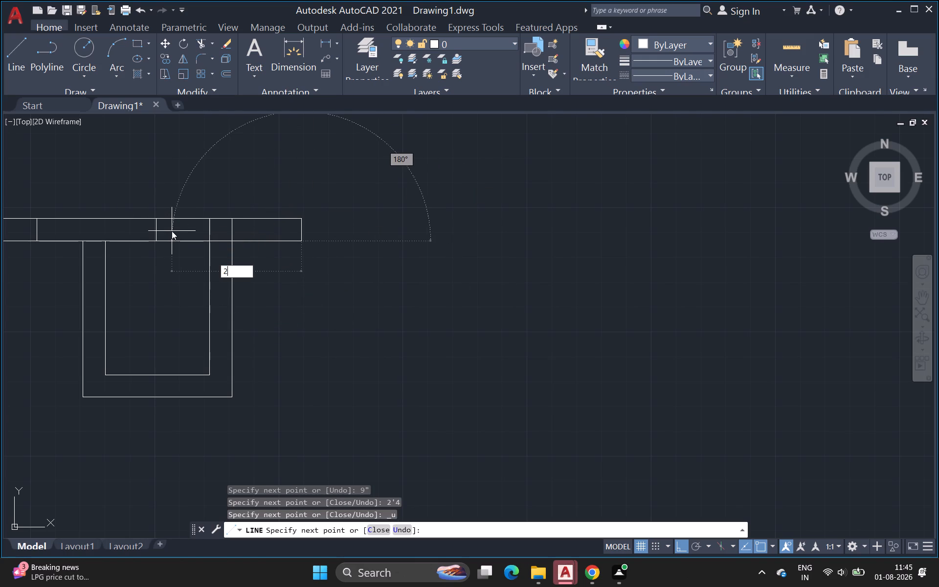
pyautogui.press("'")
pyautogui.press('4')
pyautogui.press('Return')
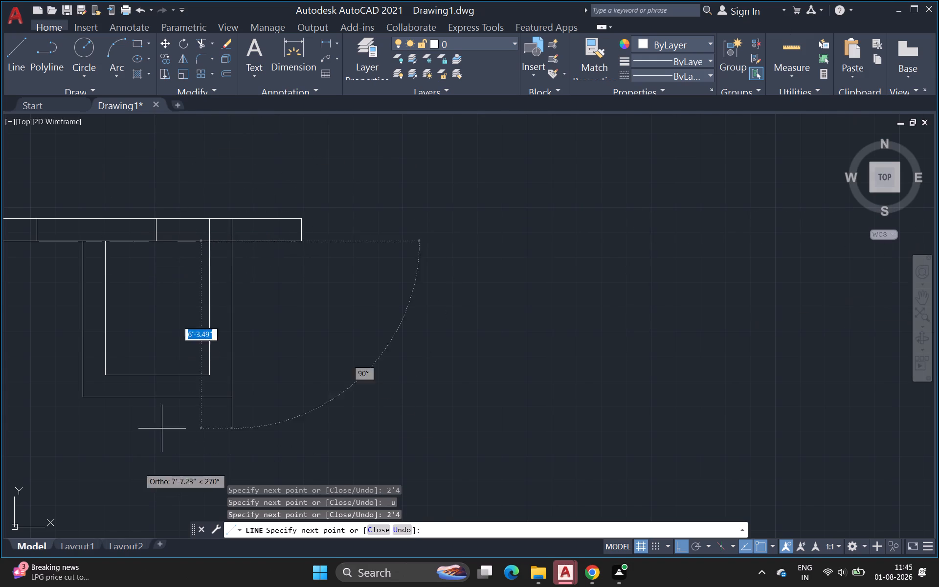
pyautogui.press('Escape')
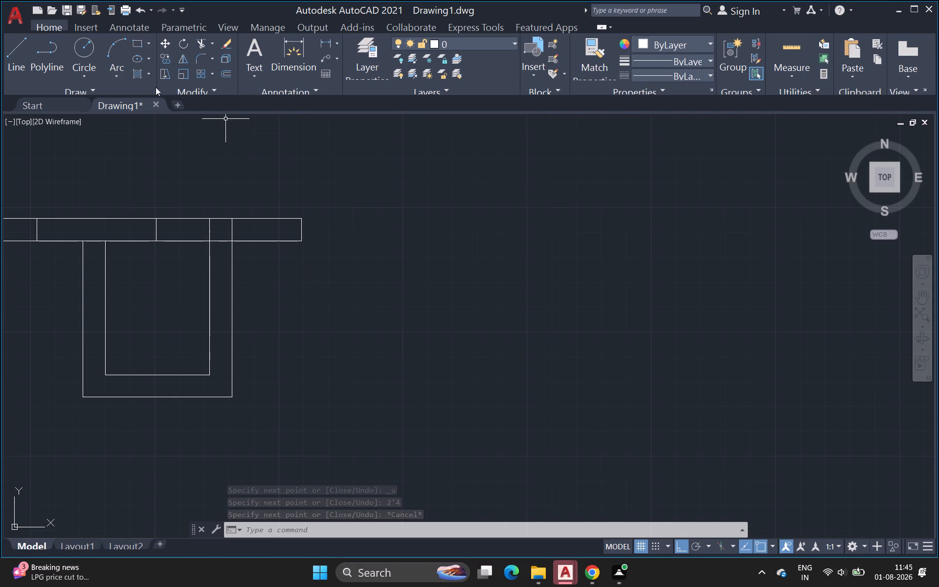
# Add a 3' by 9" segment east of the 2'4" segment, closing it at that segment's southeast corner.
pyautogui.click(19, 42)
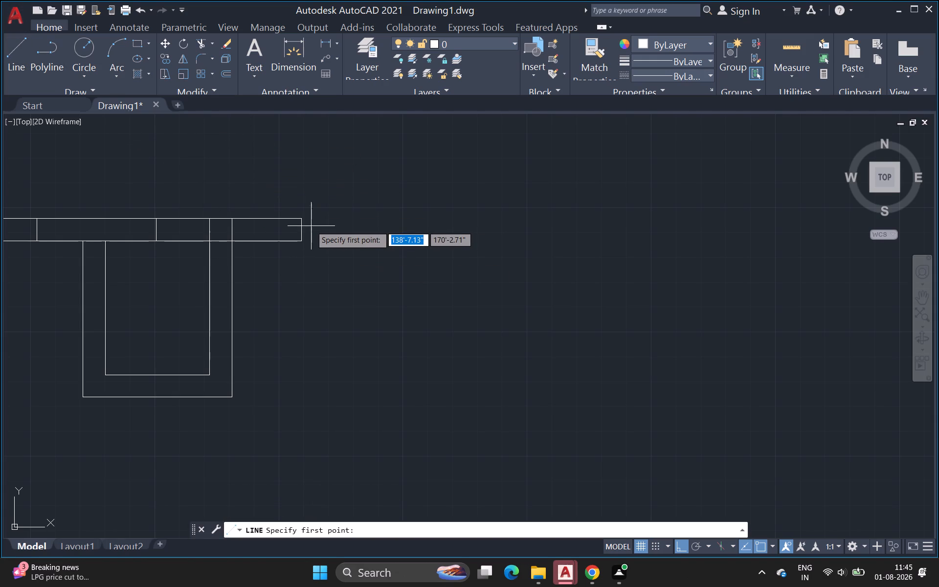
pyautogui.moveTo(301, 220); pyautogui.dragTo(318, 222)
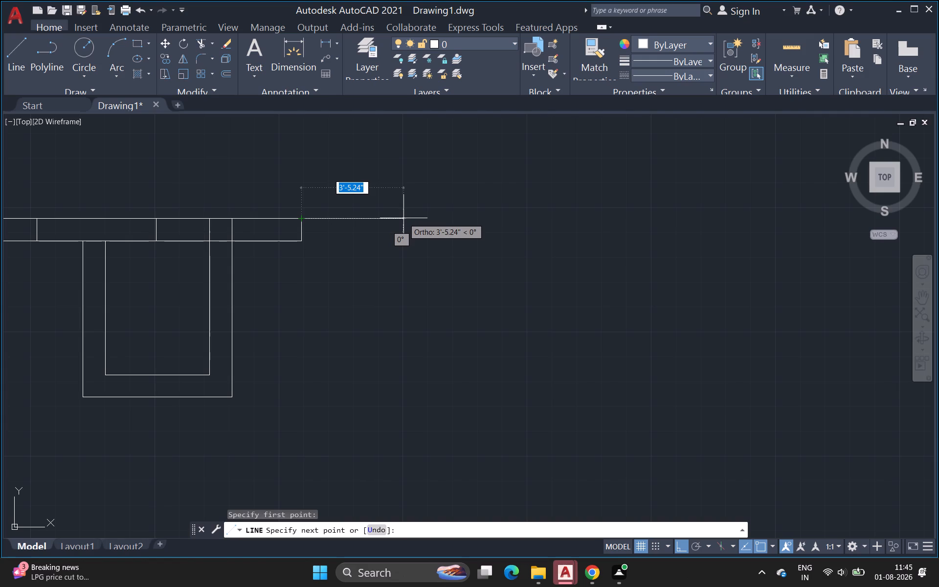
pyautogui.press('3')
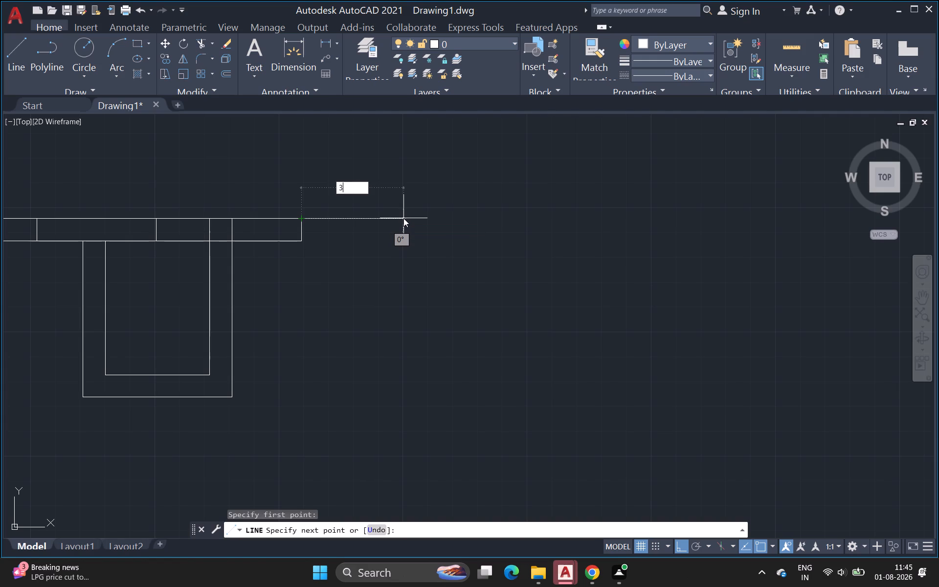
pyautogui.press("'")
pyautogui.press('Return')
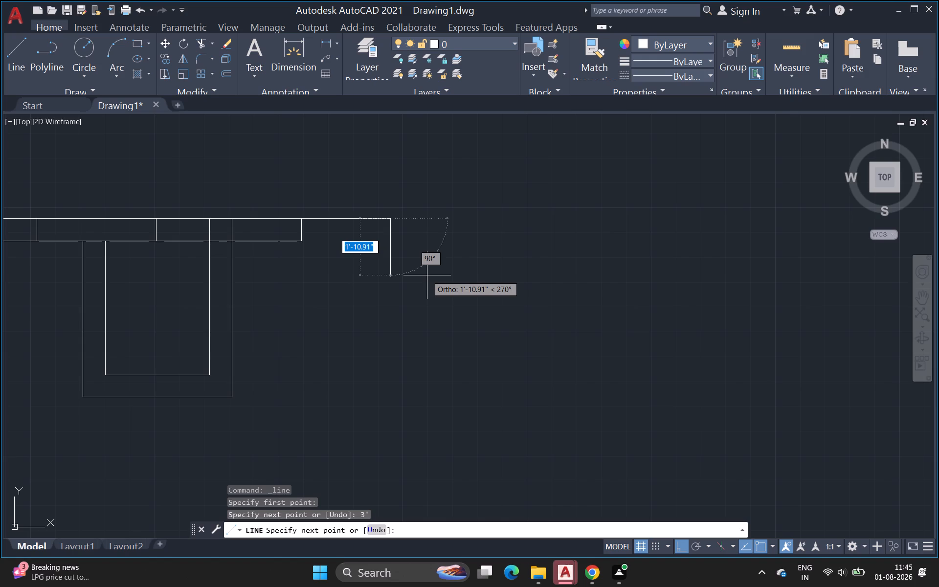
pyautogui.press('9')
pyautogui.hotkey('shift', '"')
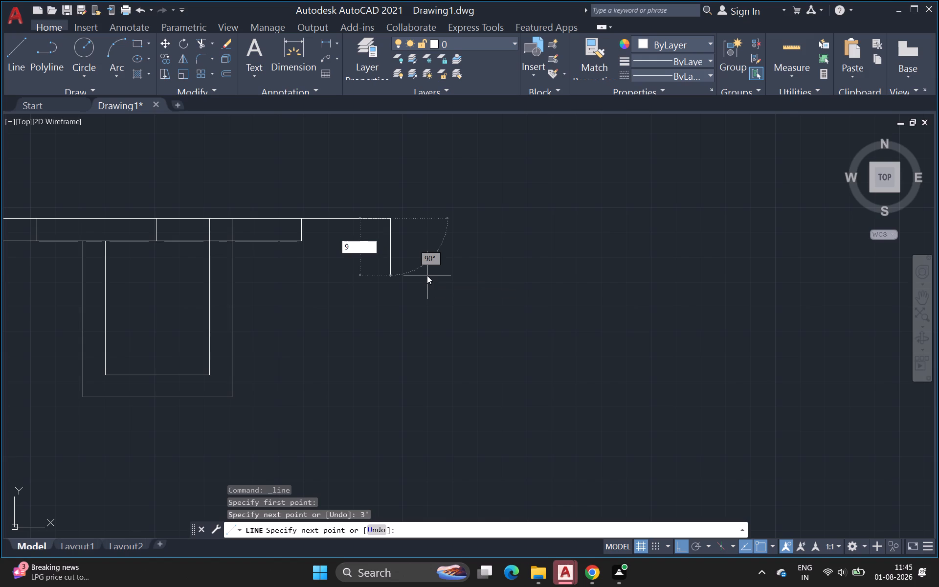
pyautogui.press('Return')
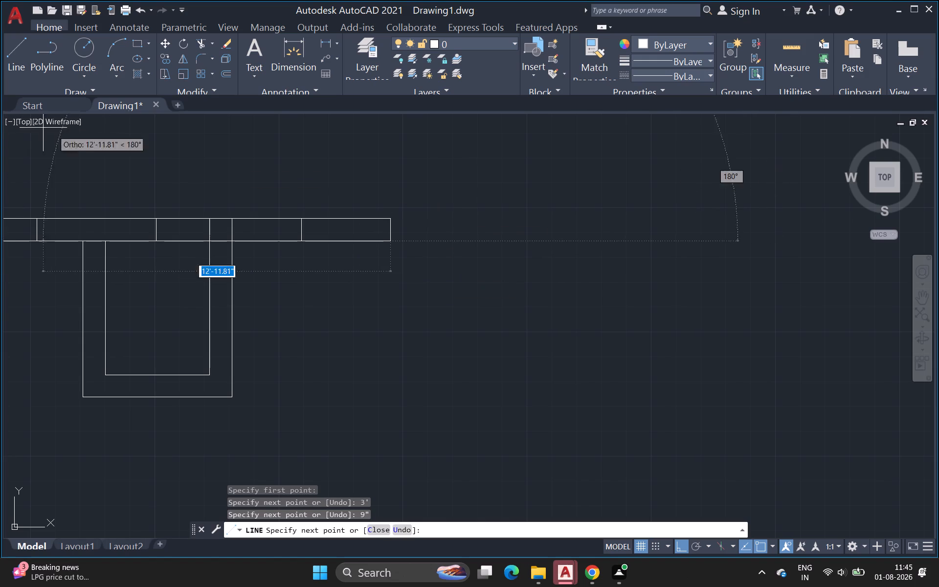
pyautogui.click(299, 238)
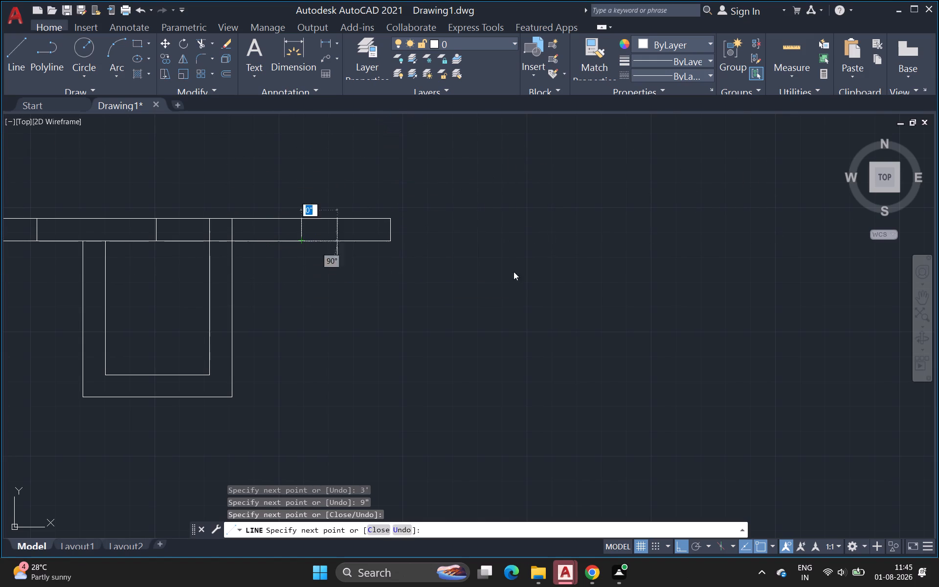
pyautogui.press('space')
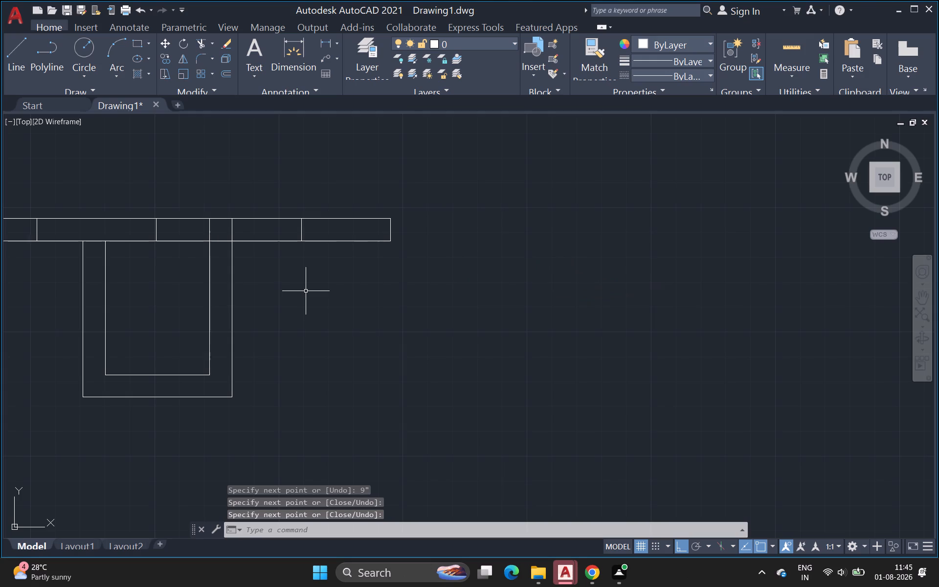
# Offset the north and south lines of the 3' by 9" segment inward by 3.5" each.
pyautogui.scroll(-1, 381, 313)
pyautogui.moveTo(380, 313); pyautogui.dragTo(348, 317, button='middle')
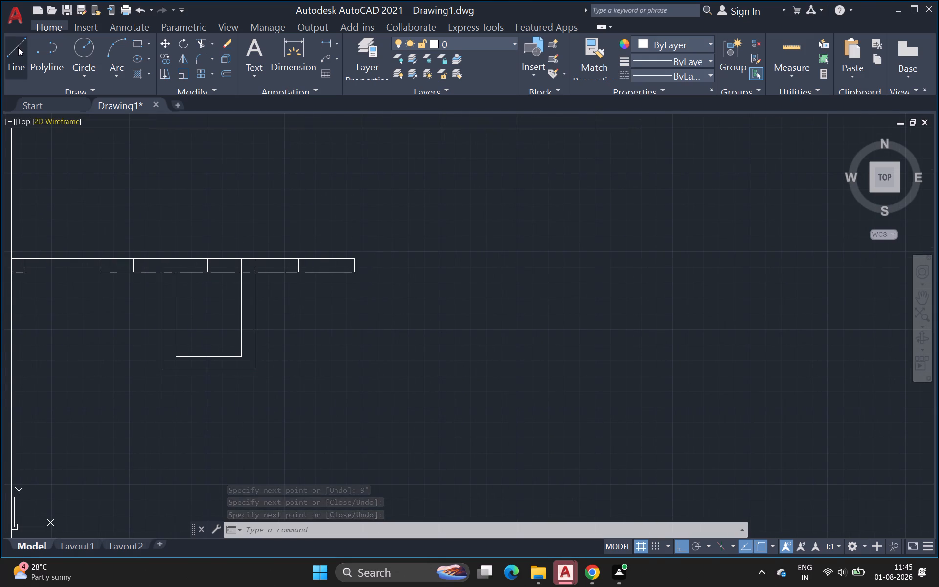
pyautogui.scroll(1, 9, 55)
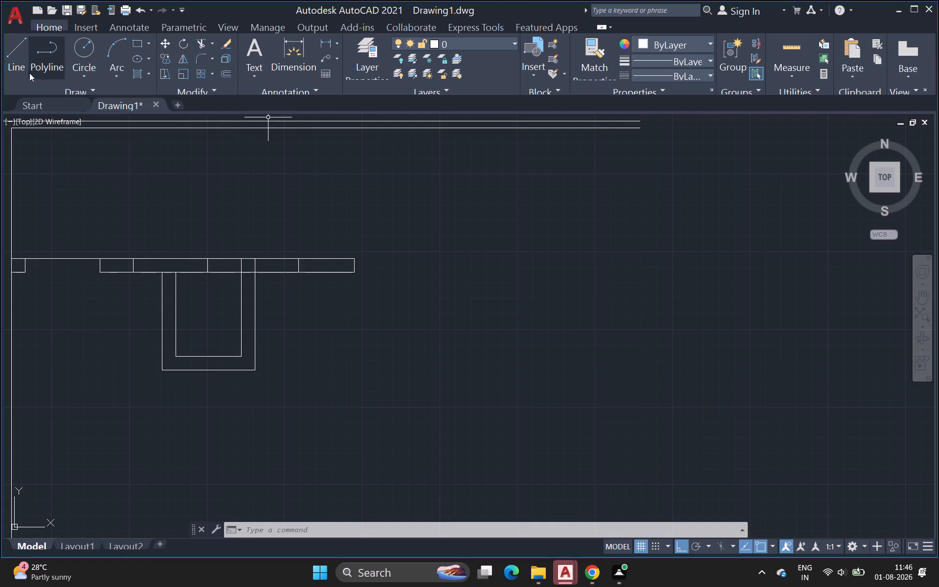
pyautogui.press('o')
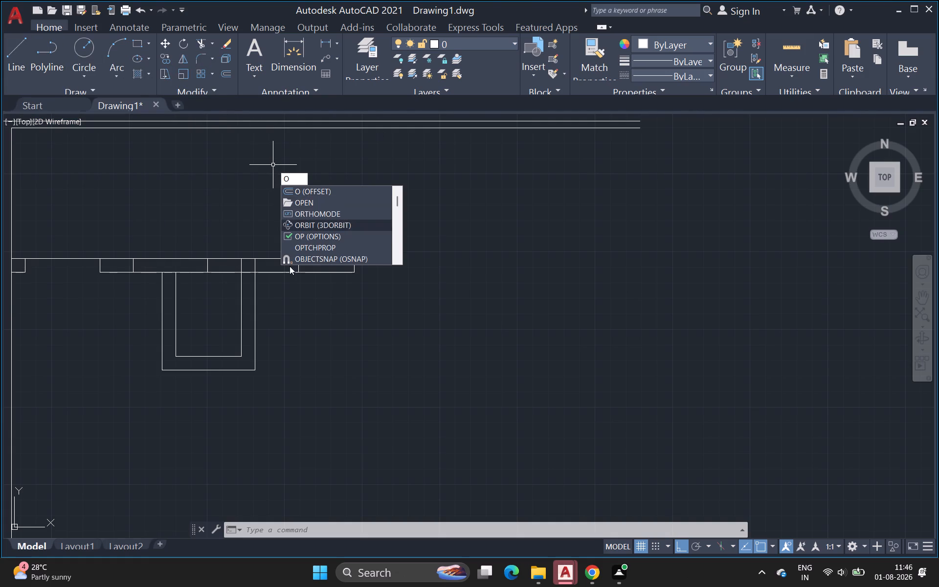
pyautogui.click(333, 189)
pyautogui.scroll(1, 326, 259)
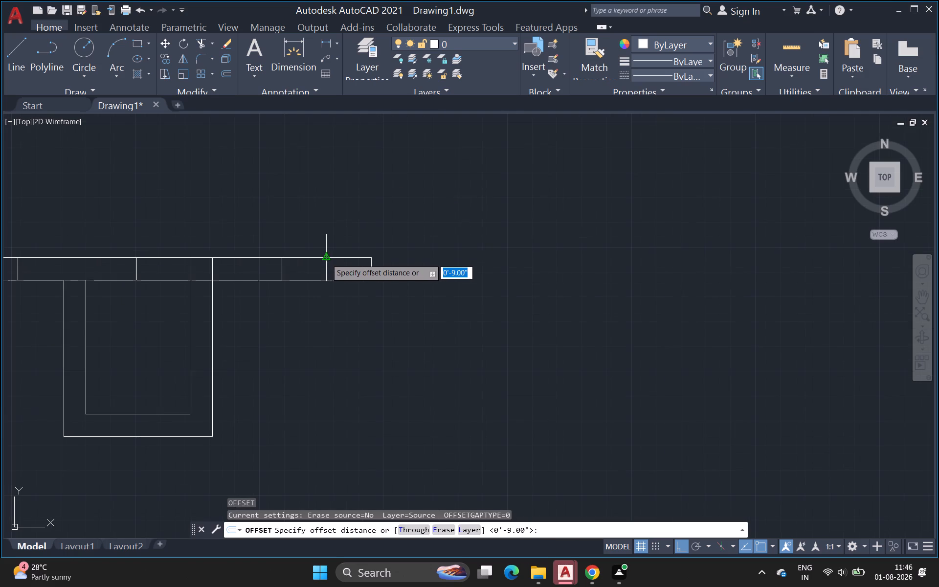
pyautogui.click(327, 256)
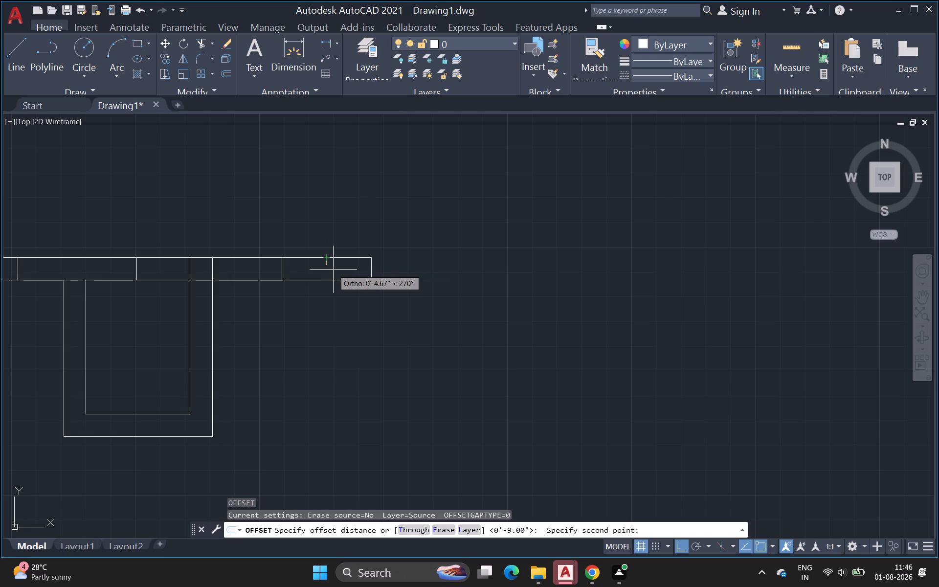
pyautogui.press('3')
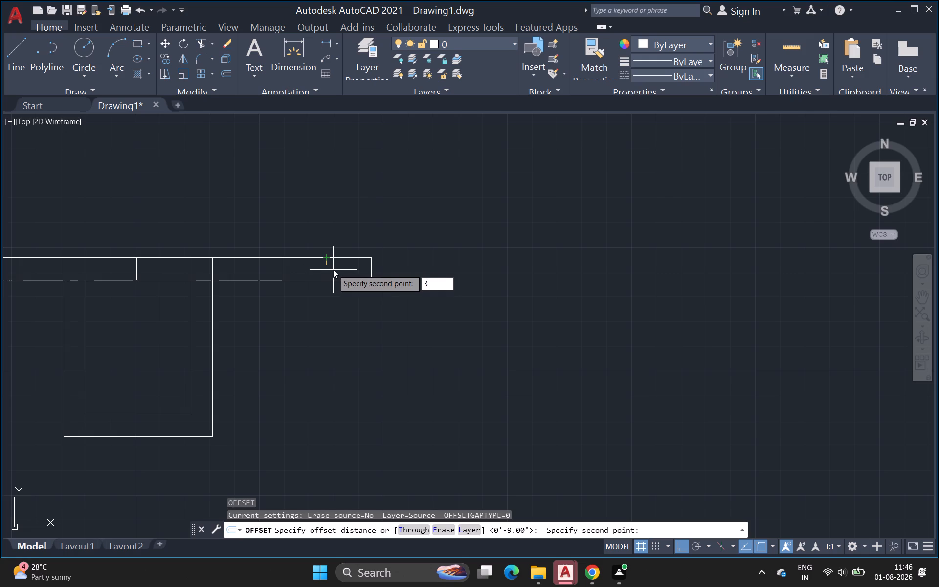
pyautogui.write('.5')
pyautogui.hotkey('shift', '"')
pyautogui.press('Return')
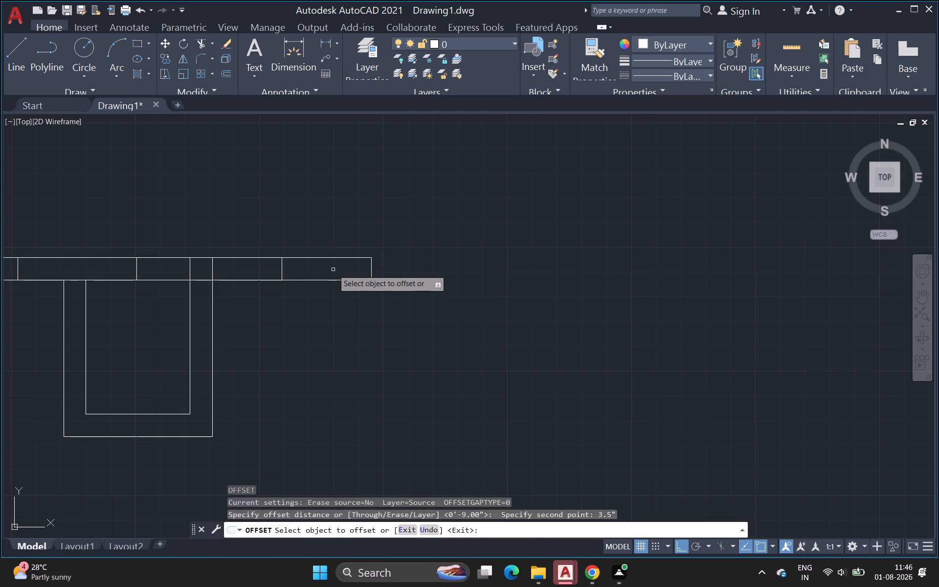
pyautogui.click(329, 257)
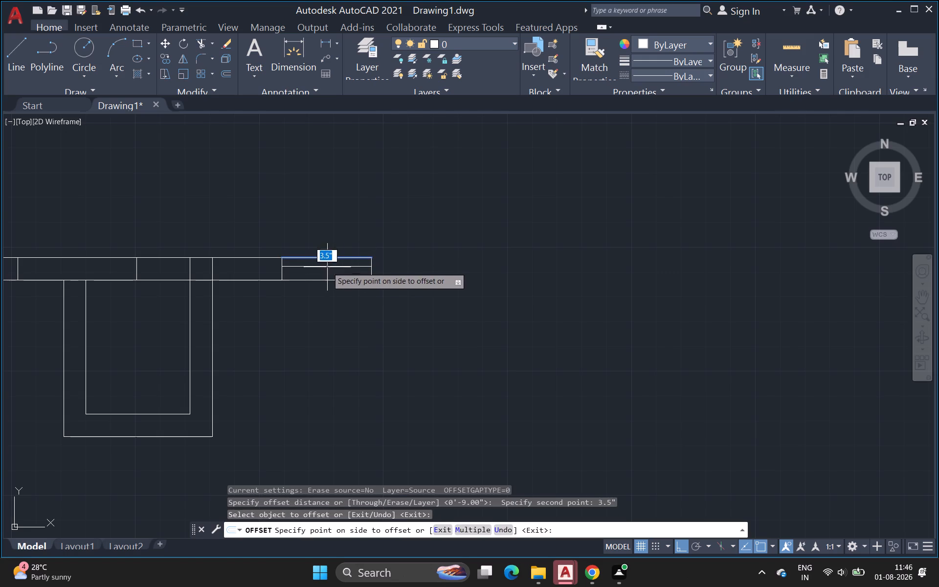
pyautogui.click(325, 277)
pyautogui.click(325, 282)
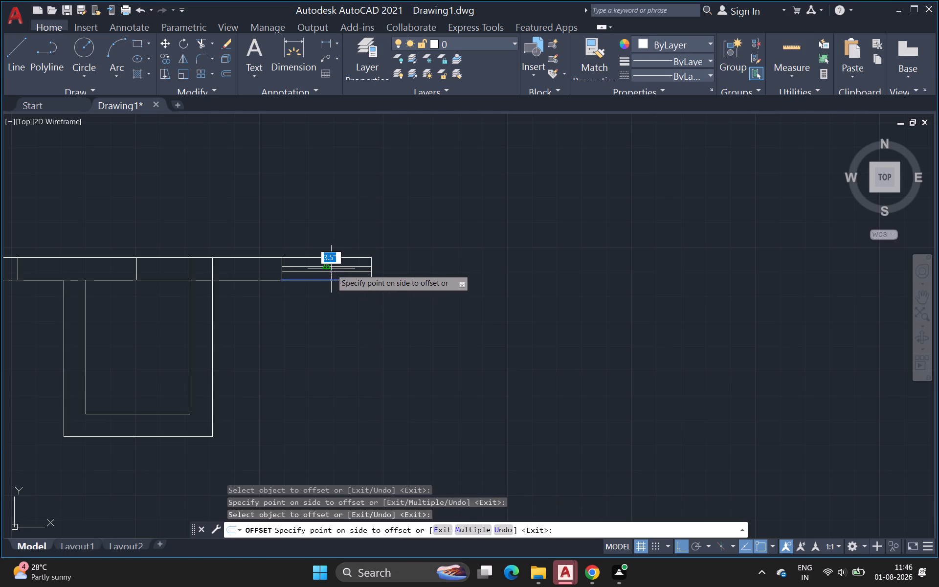
pyautogui.click(331, 269)
pyautogui.press('Escape')
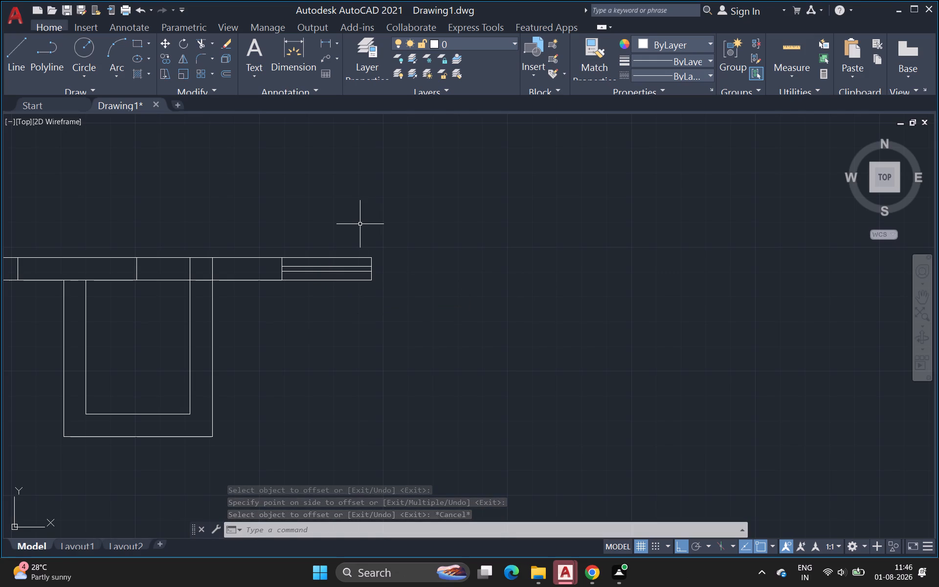
pyautogui.press('Escape')
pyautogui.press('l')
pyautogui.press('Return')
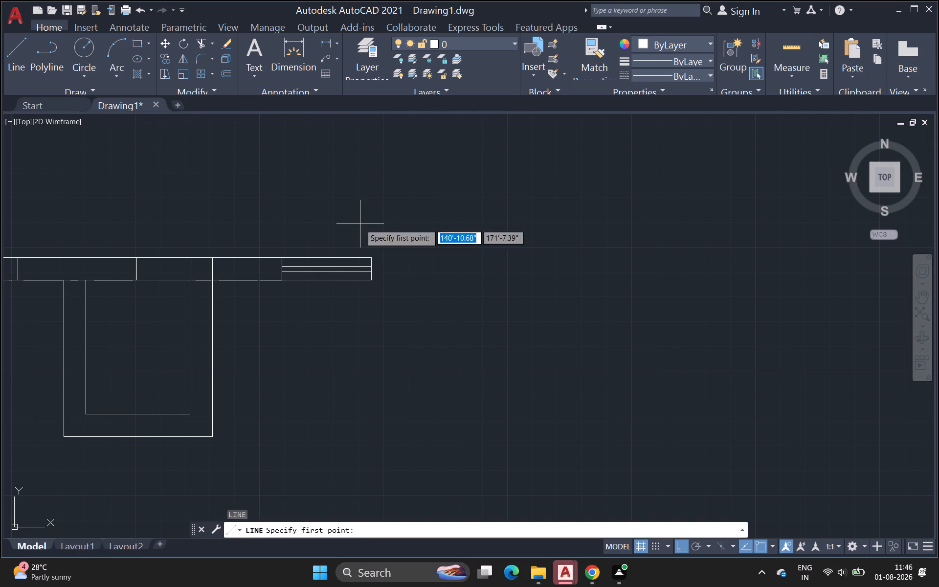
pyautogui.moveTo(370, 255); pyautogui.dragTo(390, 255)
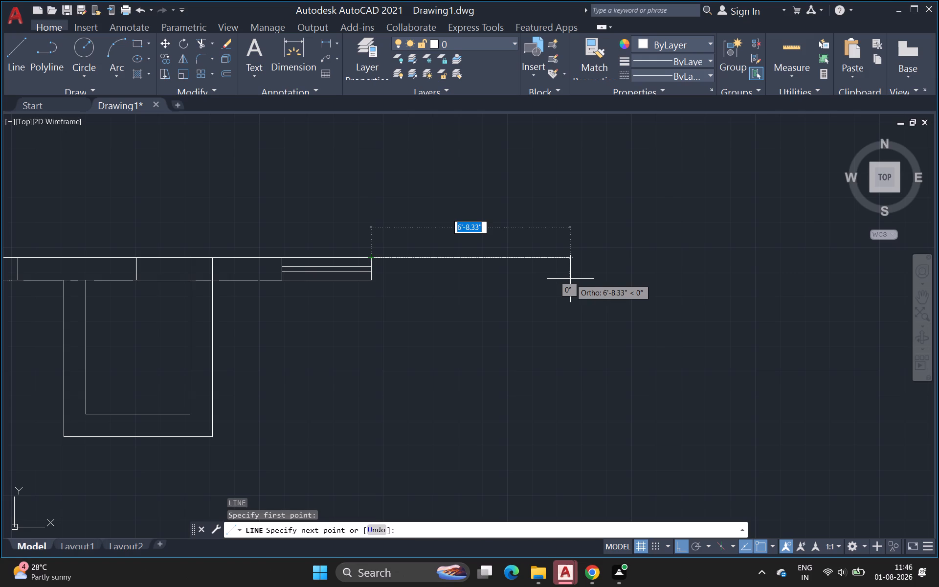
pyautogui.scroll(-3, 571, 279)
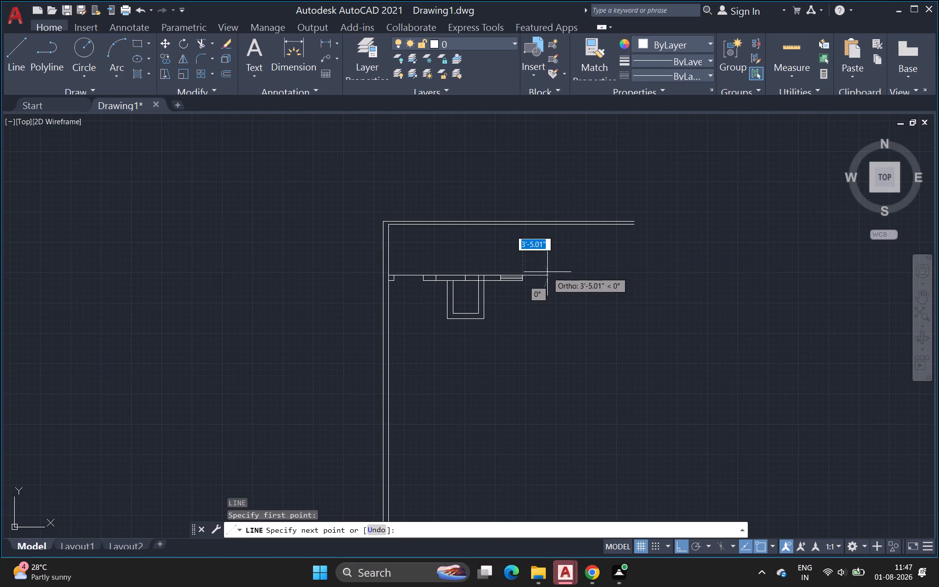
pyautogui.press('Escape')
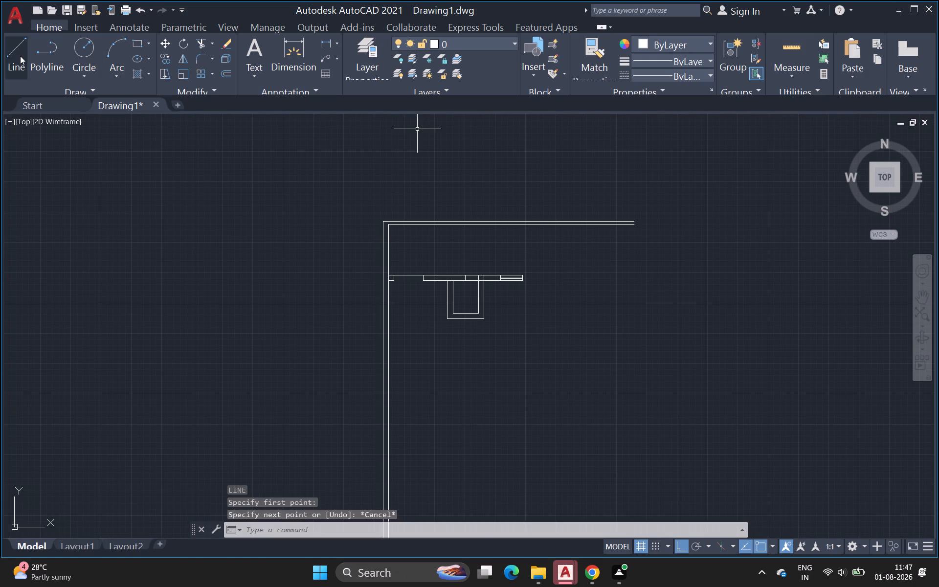
# Draw the east wall line 46'6 south from the east end of the outer north wall line.
pyautogui.moveTo(20, 56); pyautogui.dragTo(24, 56)
pyautogui.scroll(2, 648, 252)
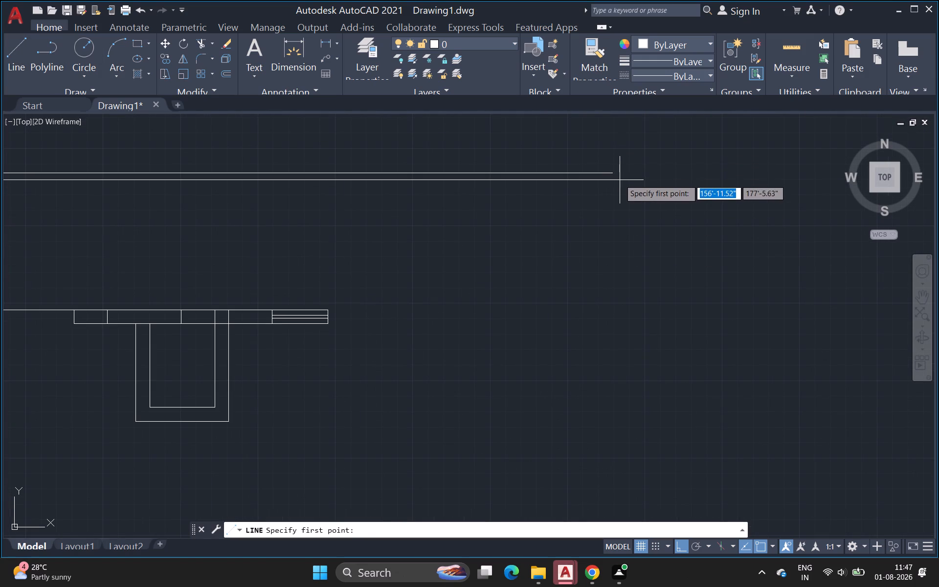
pyautogui.click(613, 173)
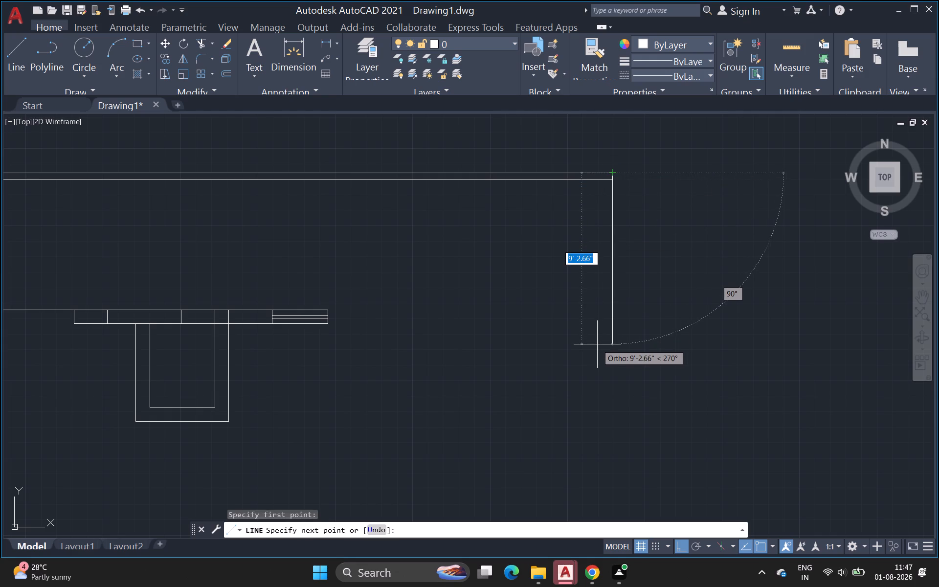
pyautogui.scroll(-2, 596, 354)
pyautogui.moveTo(595, 358); pyautogui.dragTo(582, 259, button='middle')
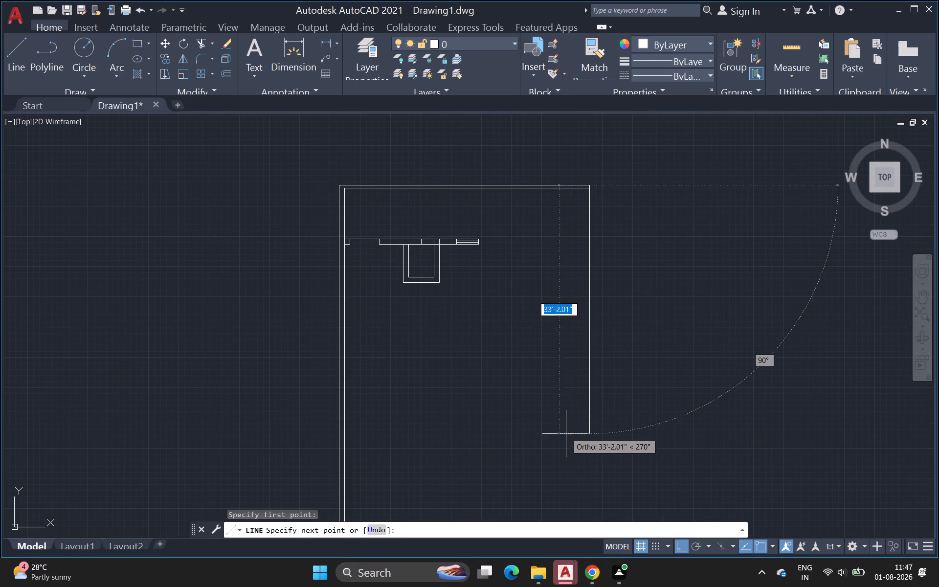
pyautogui.write('46')
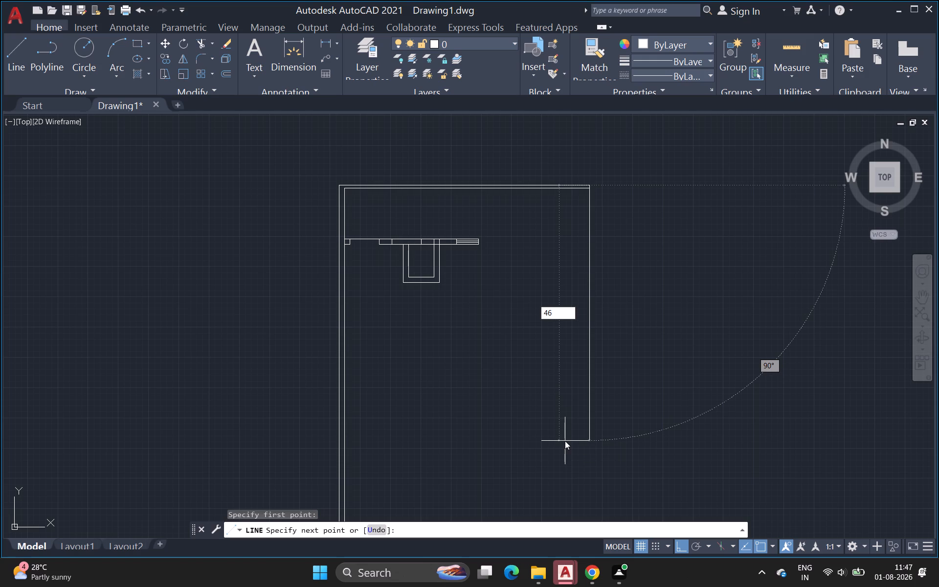
pyautogui.press("'")
pyautogui.press('6')
pyautogui.press('Return')
pyautogui.scroll(-3, 544, 454)
pyautogui.moveTo(520, 409); pyautogui.dragTo(517, 403, button='middle')
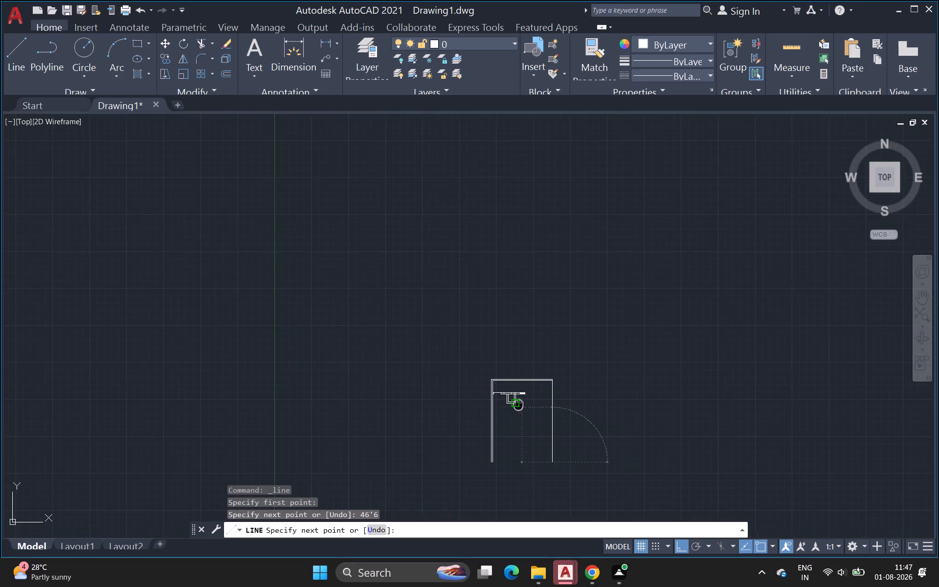
pyautogui.moveTo(517, 403); pyautogui.dragTo(517, 403, button='middle')
pyautogui.click(525, 455)
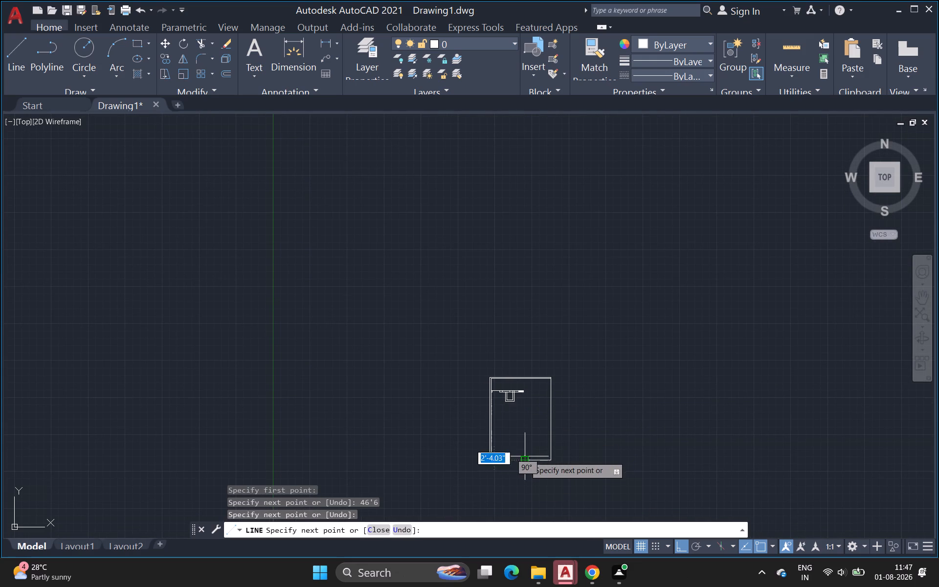
pyautogui.scroll(2, 523, 451)
pyautogui.press('Escape')
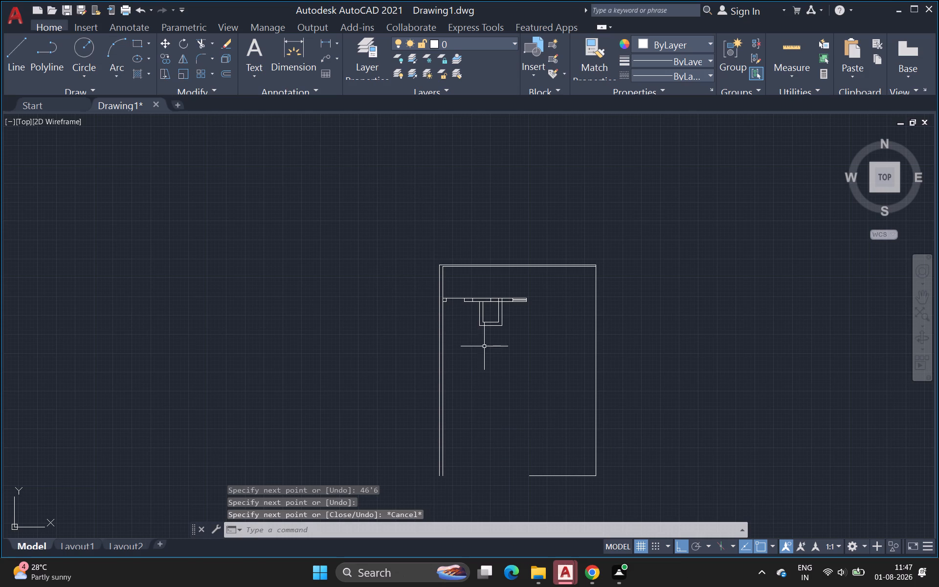
pyautogui.press('Escape')
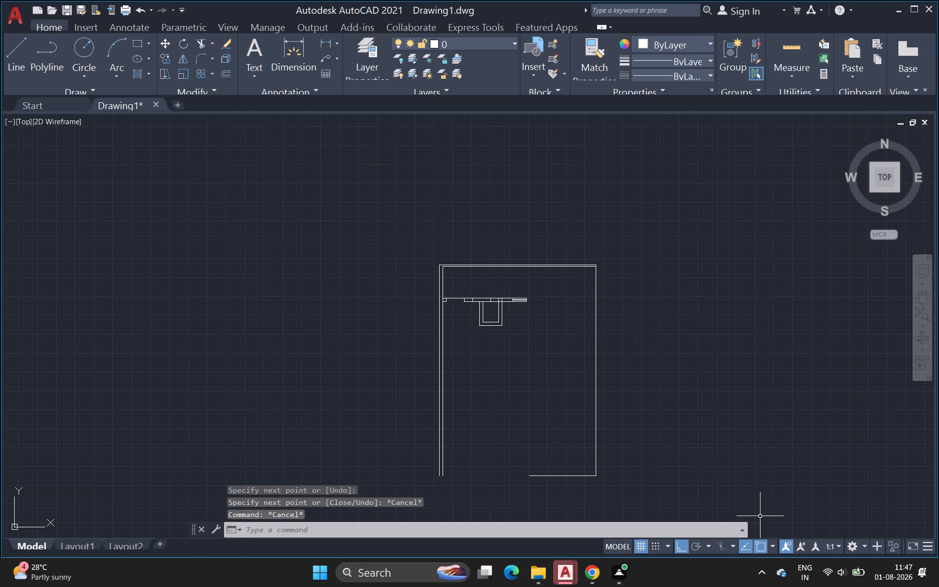
# Delete the stray horizontal line running west from the east wall line's south end.
pyautogui.click(571, 477)
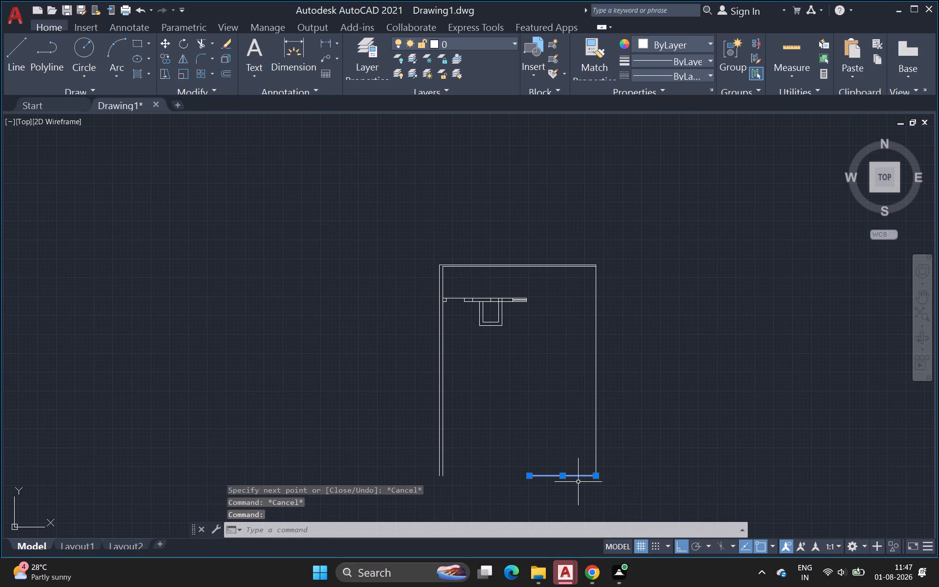
pyautogui.press('Delete')
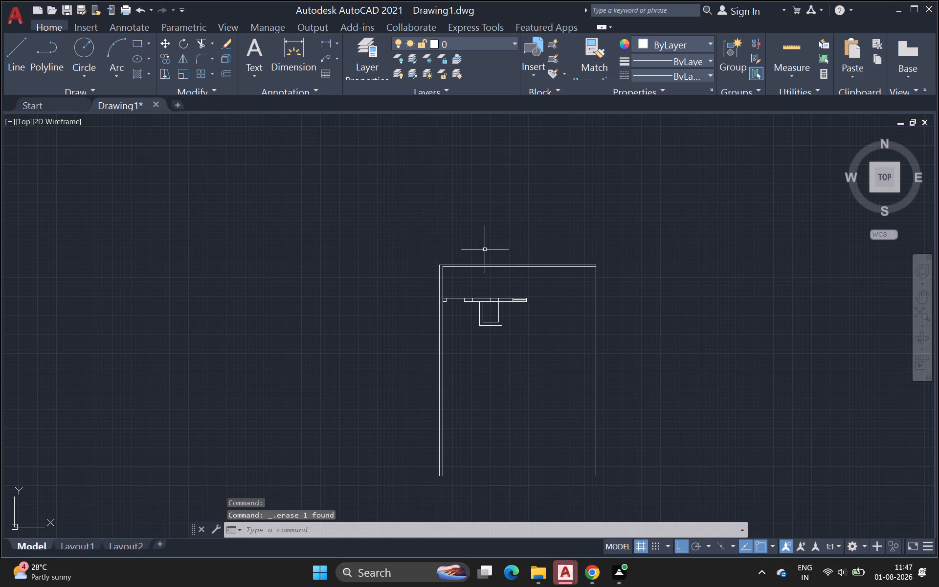
# Offset the east wall line toward the inside of the plan, defining the distance with a second point at @4,.5.
pyautogui.press('o')
pyautogui.press('Return')
pyautogui.scroll(2, 528, 322)
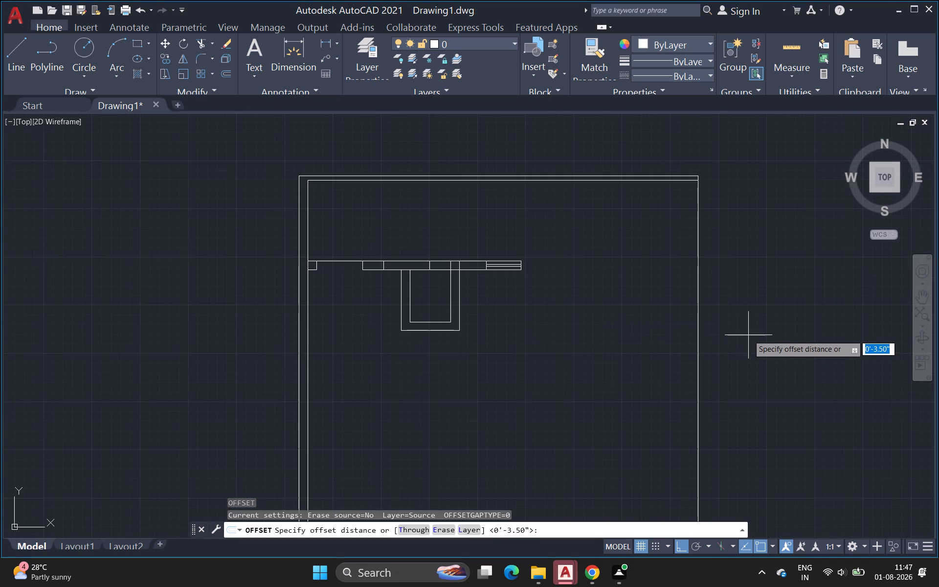
pyautogui.scroll(2, 713, 338)
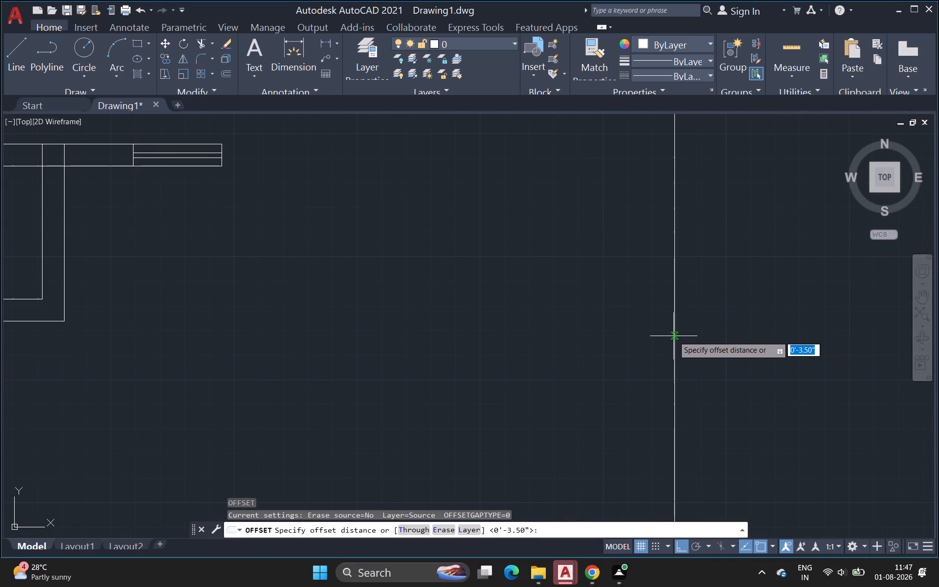
pyautogui.scroll(1, 673, 334)
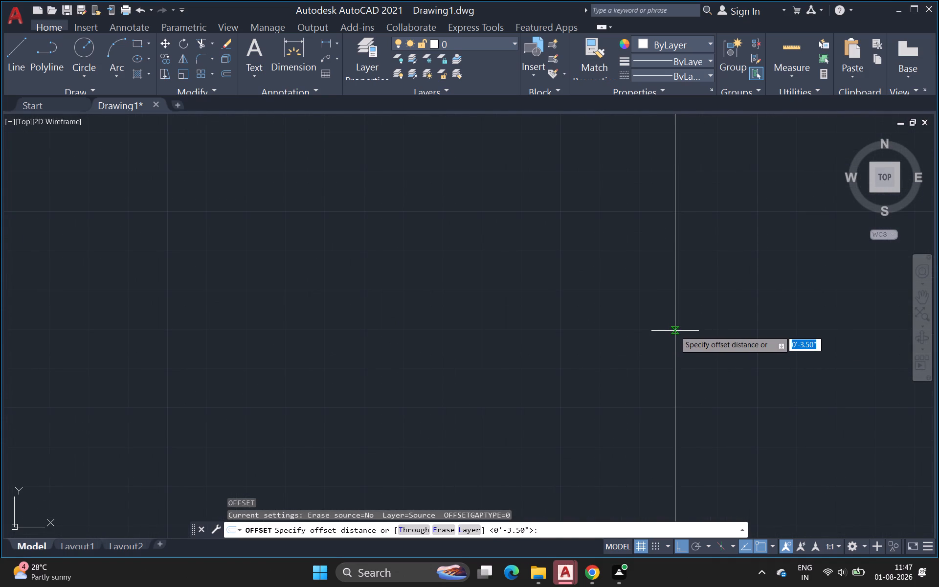
pyautogui.click(675, 331)
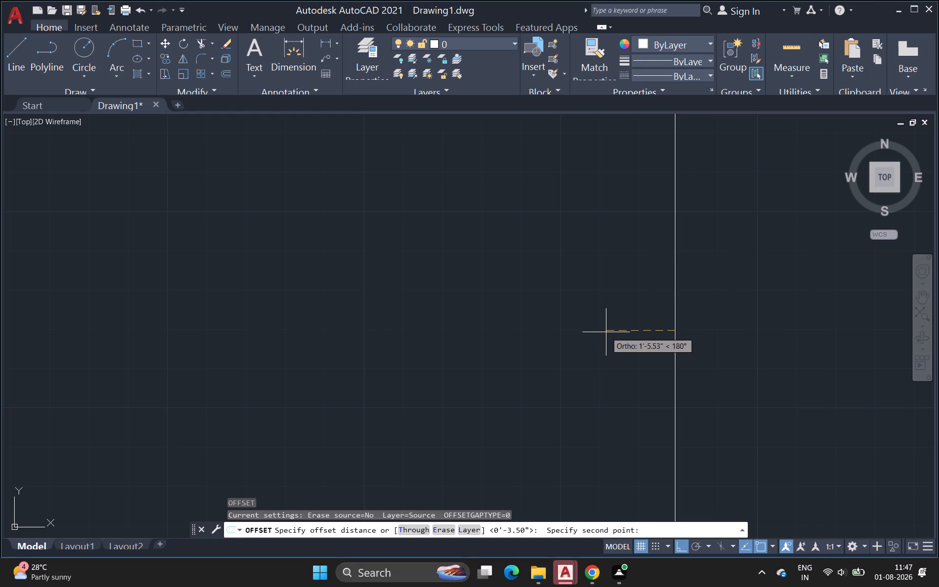
pyautogui.press('4')
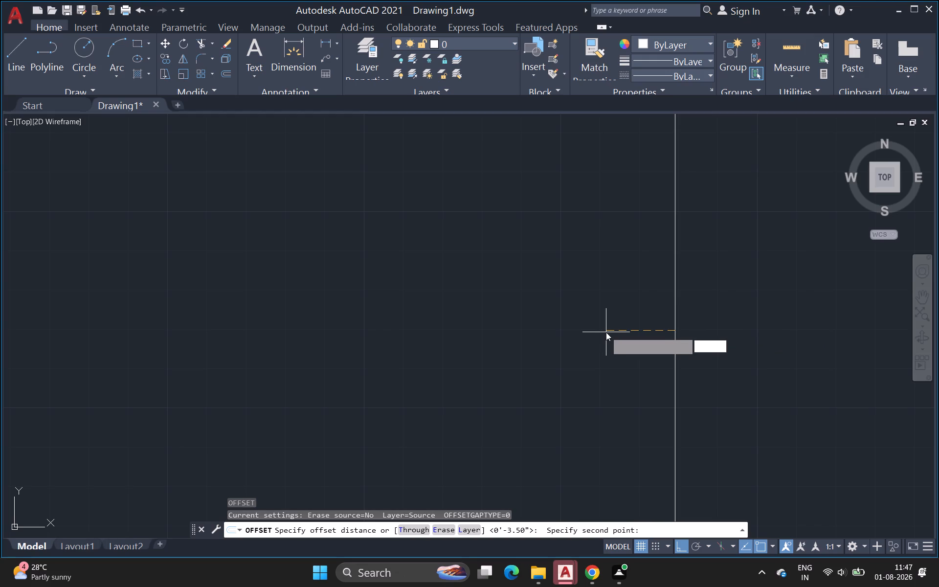
pyautogui.press(',')
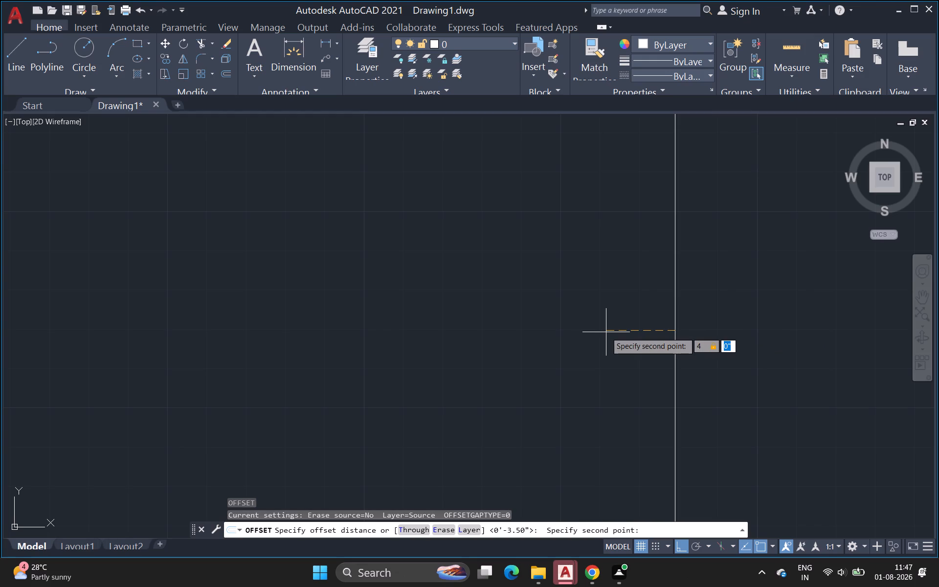
pyautogui.press('BackSpace')
pyautogui.press('.')
pyautogui.press('5')
pyautogui.press('Return')
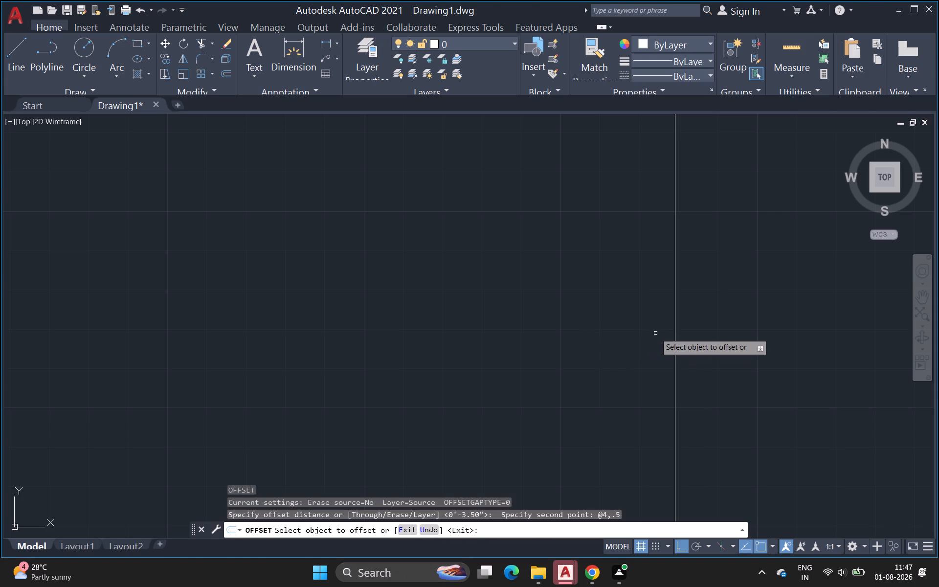
pyautogui.click(676, 326)
pyautogui.click(648, 331)
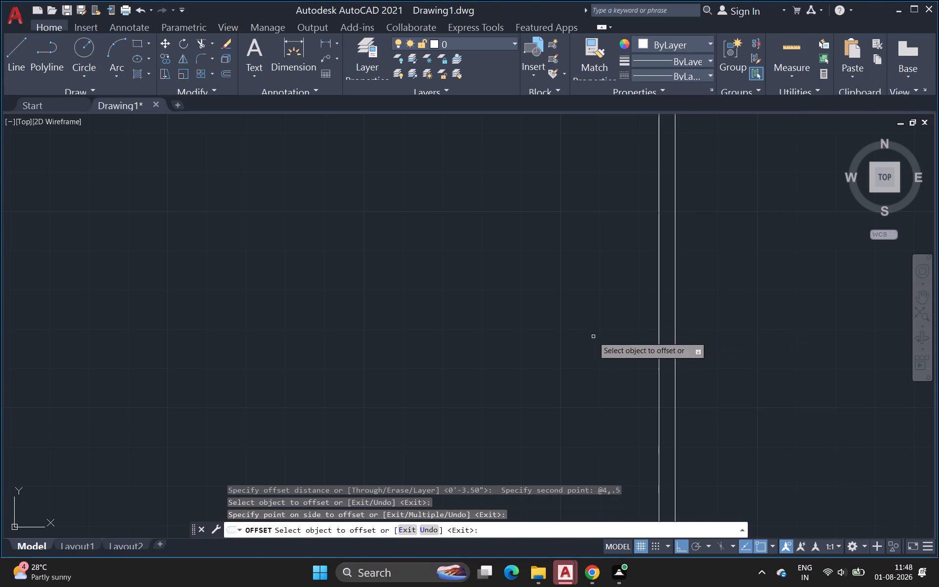
pyautogui.scroll(-2, 580, 315)
pyautogui.moveTo(581, 350); pyautogui.dragTo(567, 385, button='middle')
pyautogui.scroll(-2, 533, 312)
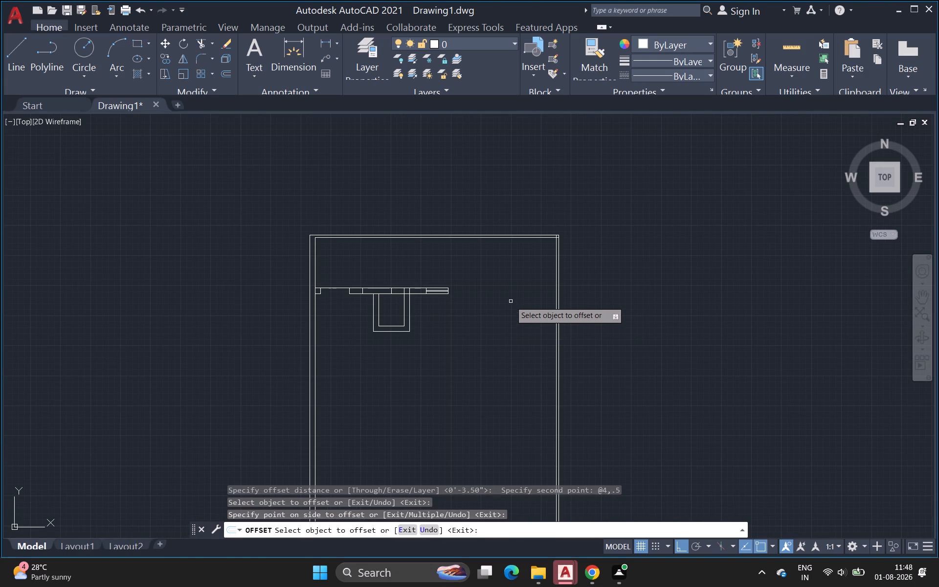
pyautogui.press('Escape')
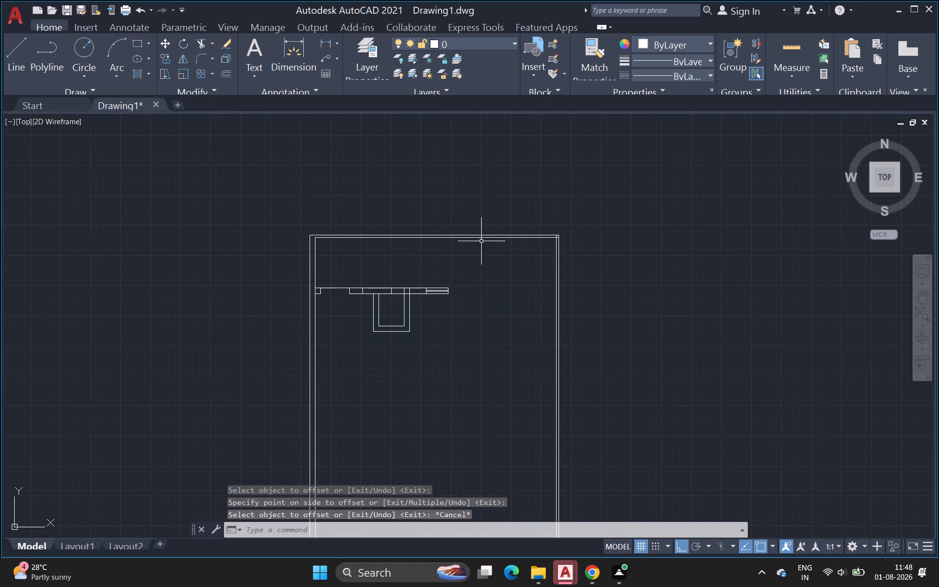
# Trim the overlapping inner wall line ends at the plan's northeast corner to form a clean inner corner.
pyautogui.press('t')
pyautogui.press('r')
pyautogui.press('space')
pyautogui.scroll(3, 500, 238)
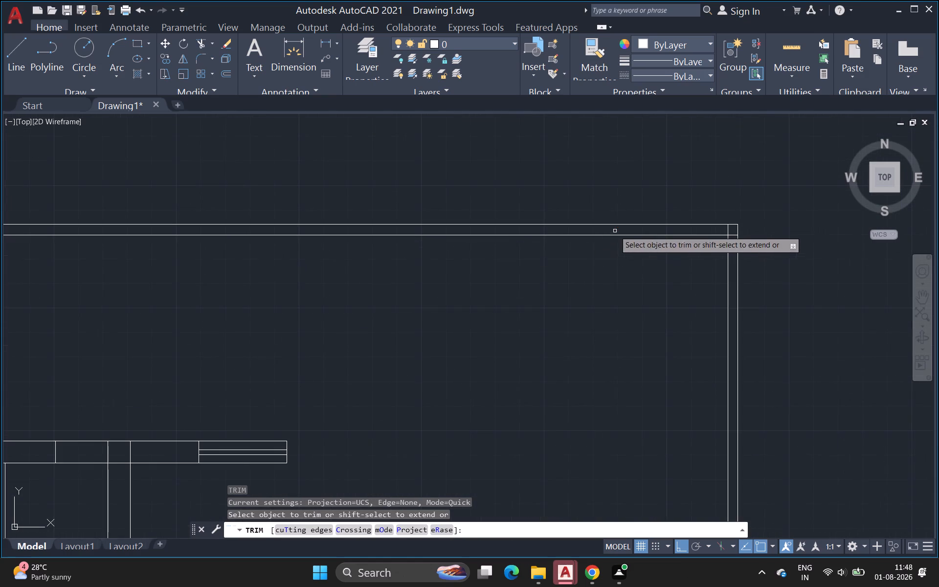
pyautogui.moveTo(603, 241); pyautogui.dragTo(409, 304, button='middle')
pyautogui.scroll(1, 409, 304)
pyautogui.scroll(1, 604, 261)
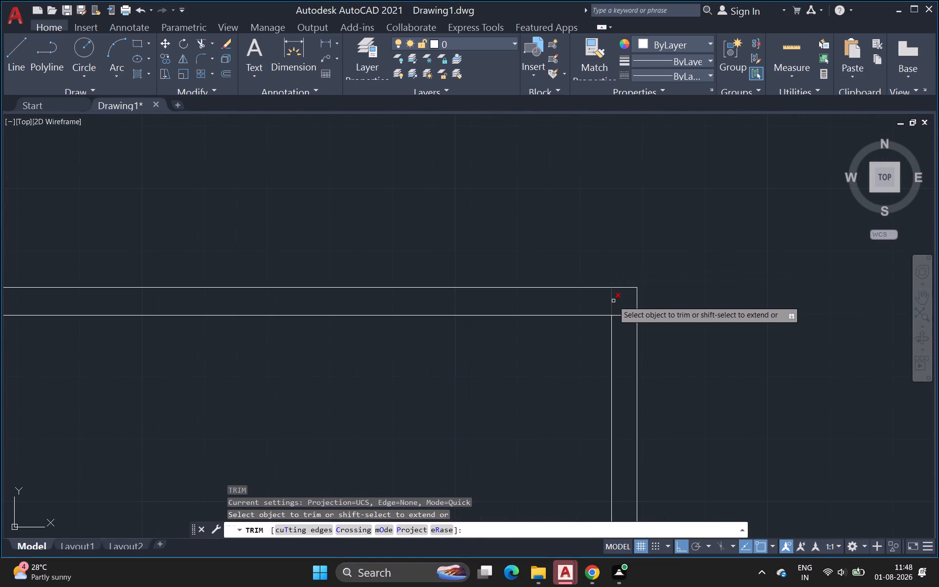
pyautogui.click(613, 301)
pyautogui.click(620, 315)
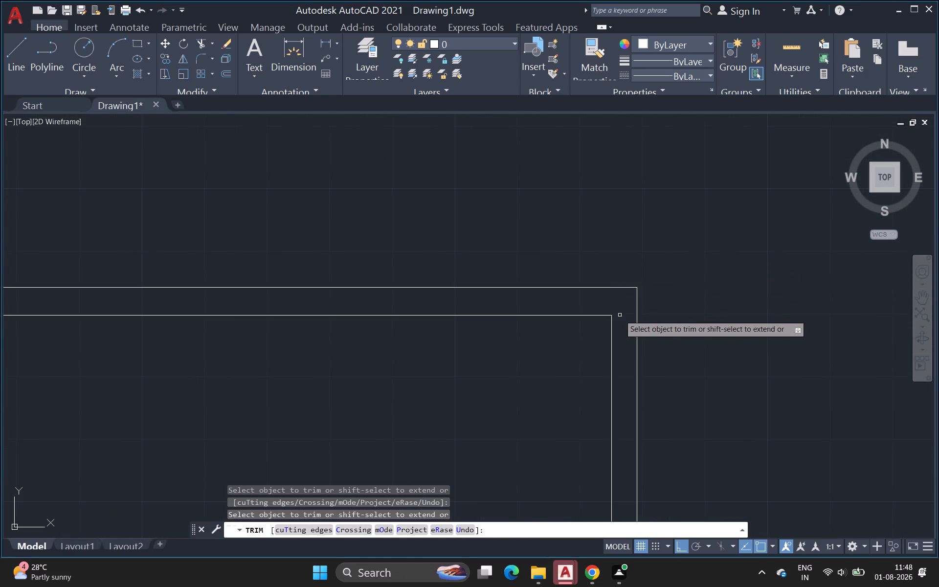
pyautogui.press('Escape')
# Draw two horizontal partition lines from the 3' segment's northeast and southeast corners east to the inner east wall line.
pyautogui.scroll(-3, 593, 386)
pyautogui.moveTo(572, 384); pyautogui.dragTo(537, 182, button='middle')
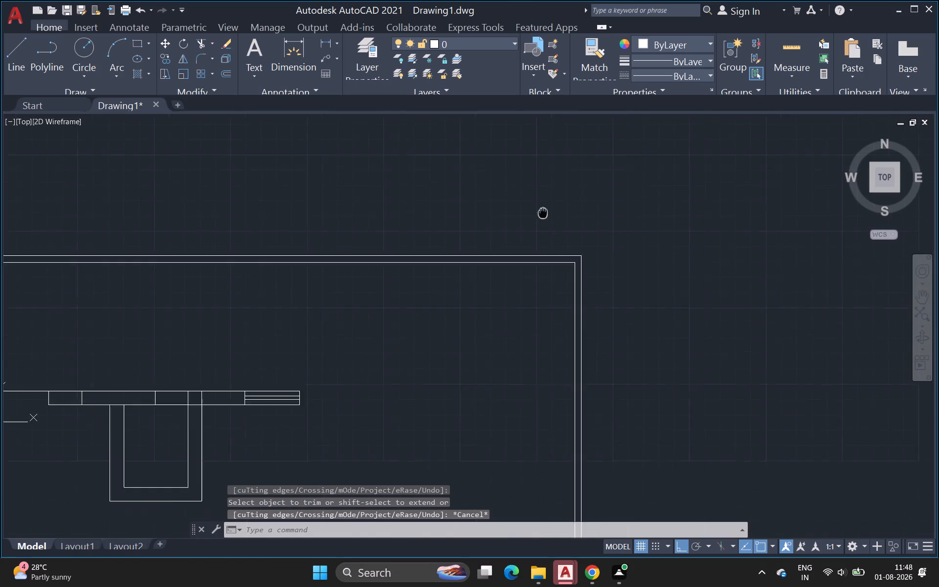
pyautogui.moveTo(537, 182); pyautogui.dragTo(526, 129, button='middle')
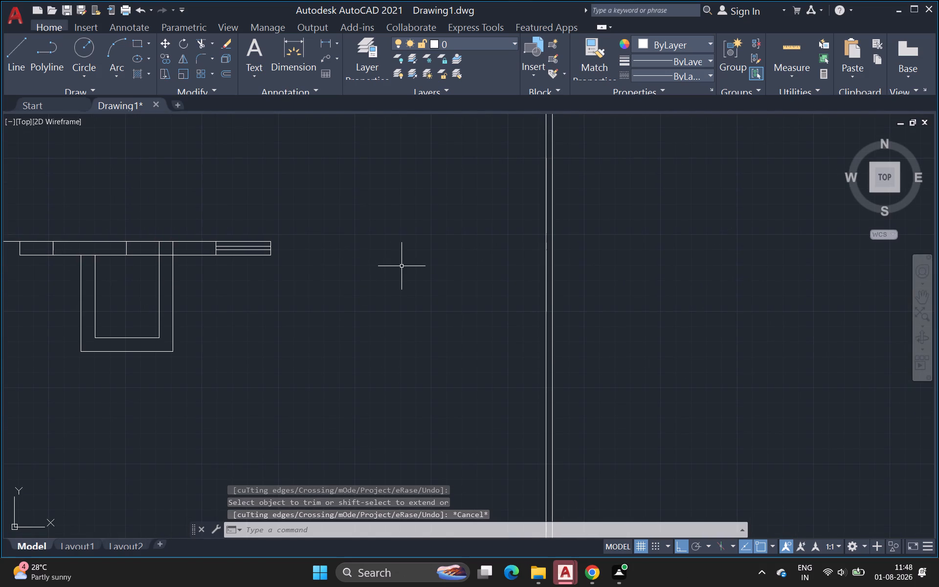
pyautogui.press('l')
pyautogui.press('Return')
pyautogui.scroll(2, 316, 246)
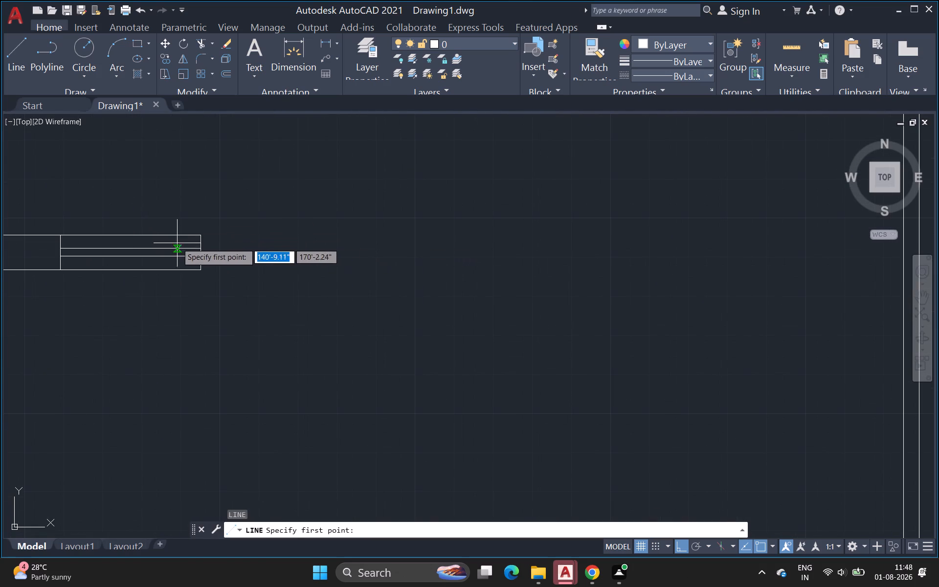
pyautogui.click(202, 237)
pyautogui.scroll(-2, 592, 288)
pyautogui.moveTo(592, 288); pyautogui.dragTo(308, 291, button='middle')
pyautogui.scroll(1, 308, 291)
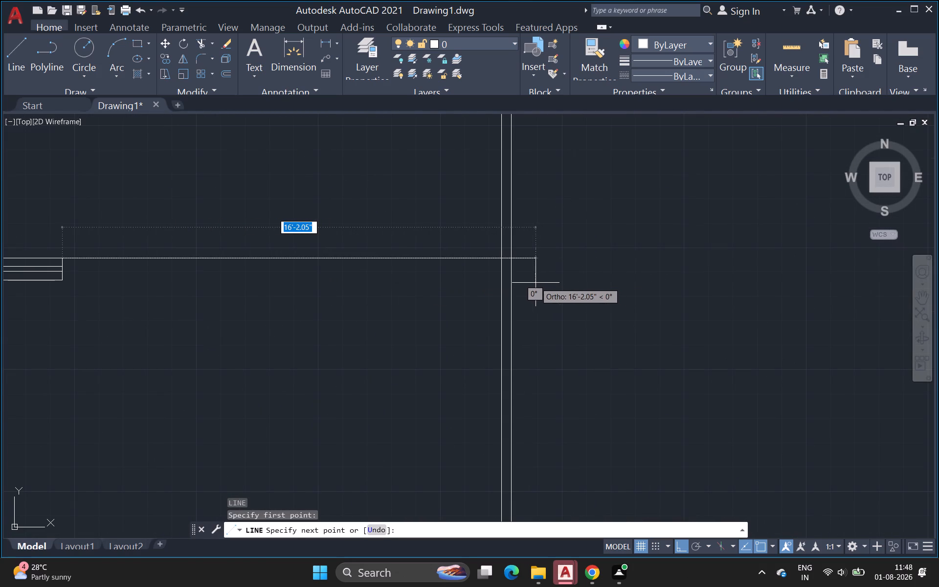
pyautogui.click(502, 255)
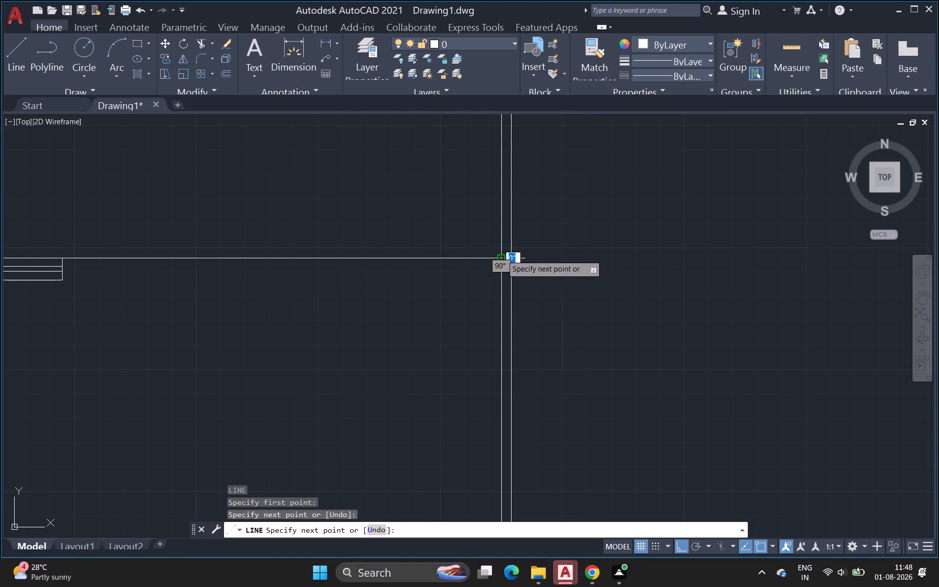
pyautogui.press('space')
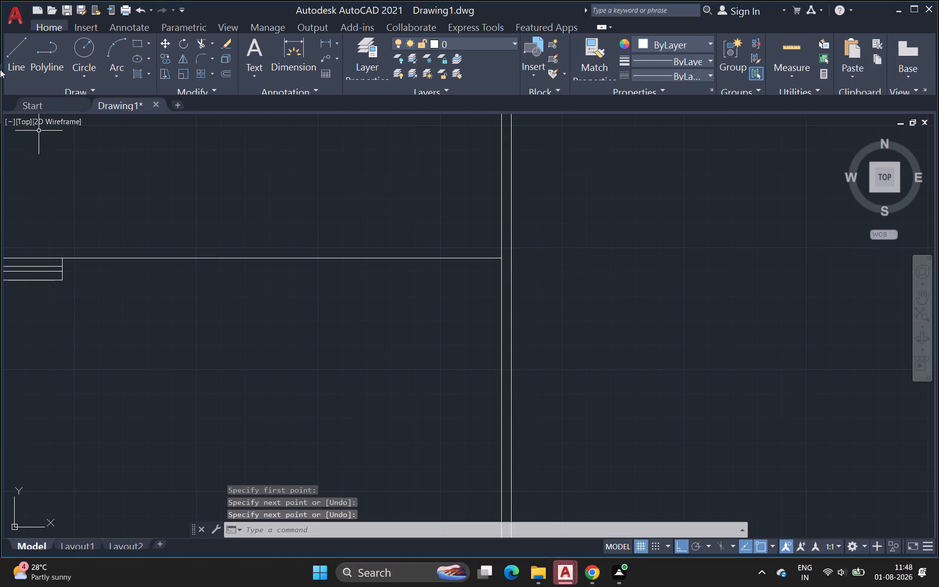
pyautogui.click(11, 54)
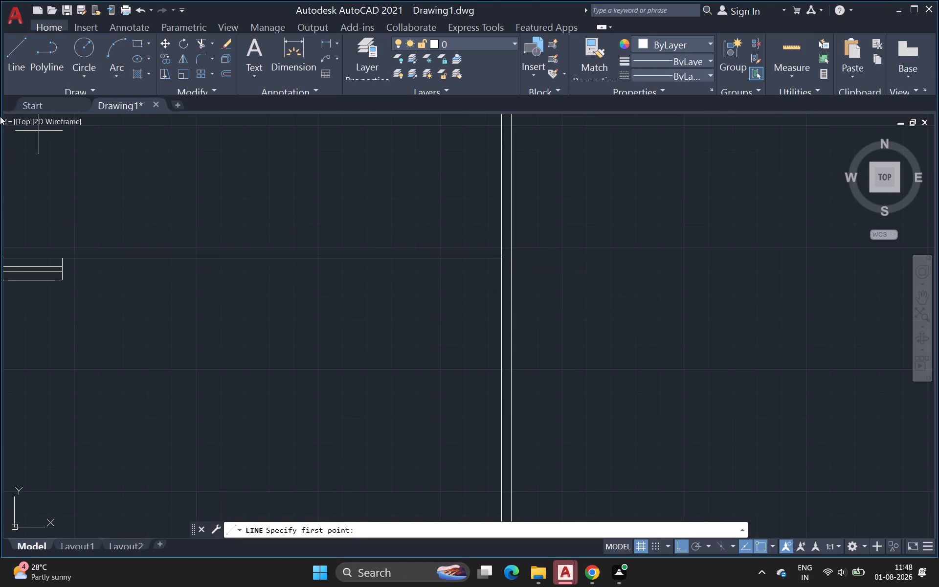
pyautogui.click(63, 281)
pyautogui.click(503, 283)
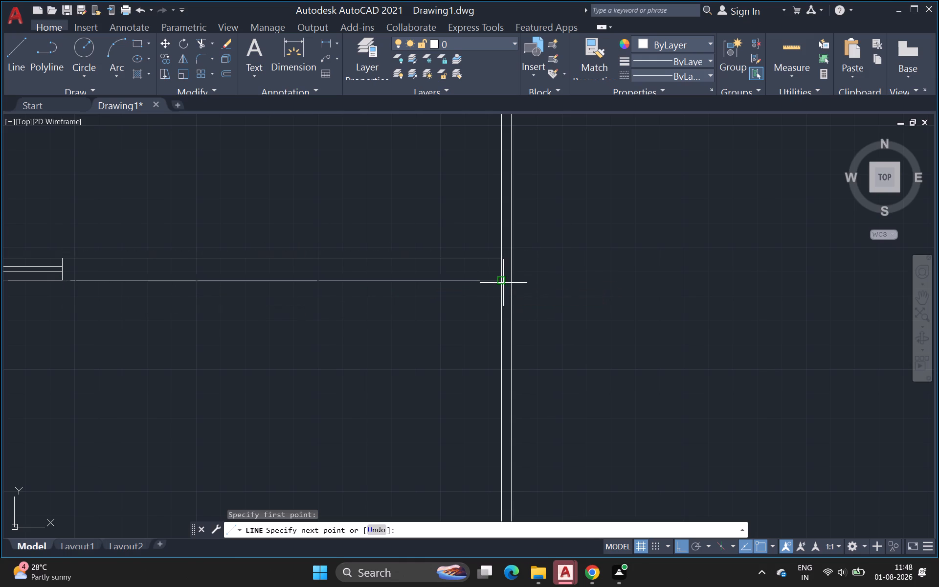
pyautogui.press('space')
# Examine the overall plan from the partition down to the south ends of the outer walls.
pyautogui.scroll(-4, 481, 296)
pyautogui.moveTo(480, 297); pyautogui.dragTo(546, 182, button='middle')
pyautogui.scroll(1, 480, 297)
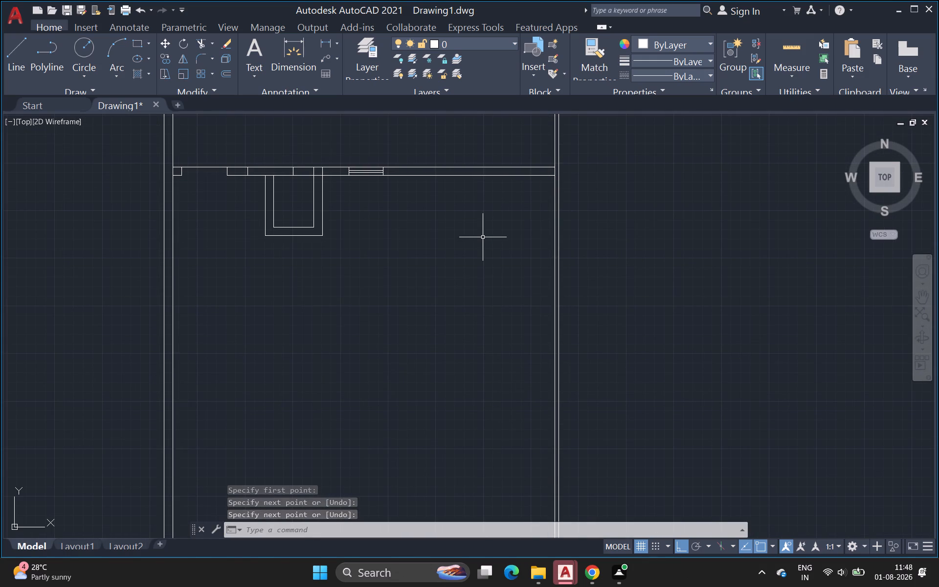
pyautogui.scroll(-2, 339, 327)
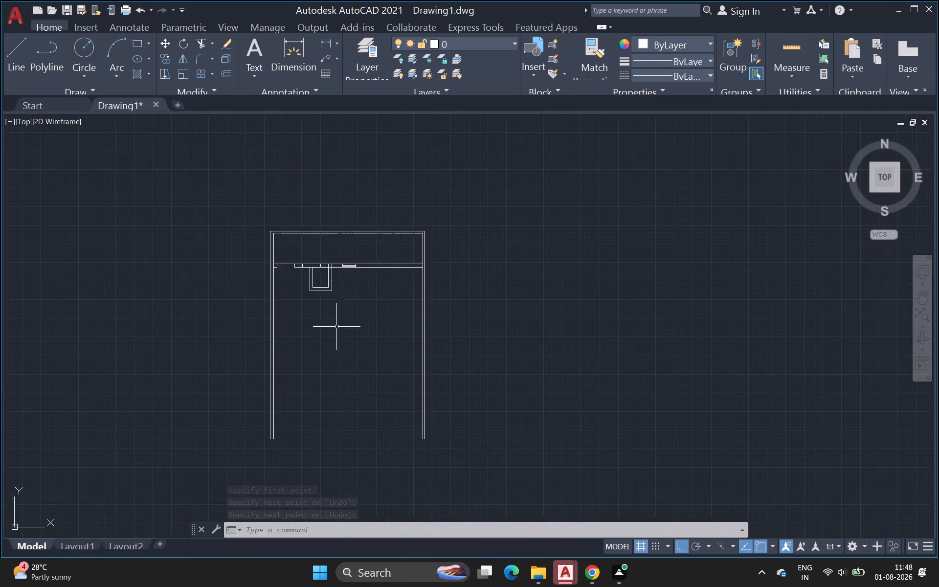
pyautogui.scroll(-1, 336, 327)
pyautogui.moveTo(336, 322); pyautogui.dragTo(353, 248, button='middle')
pyautogui.scroll(2, 341, 286)
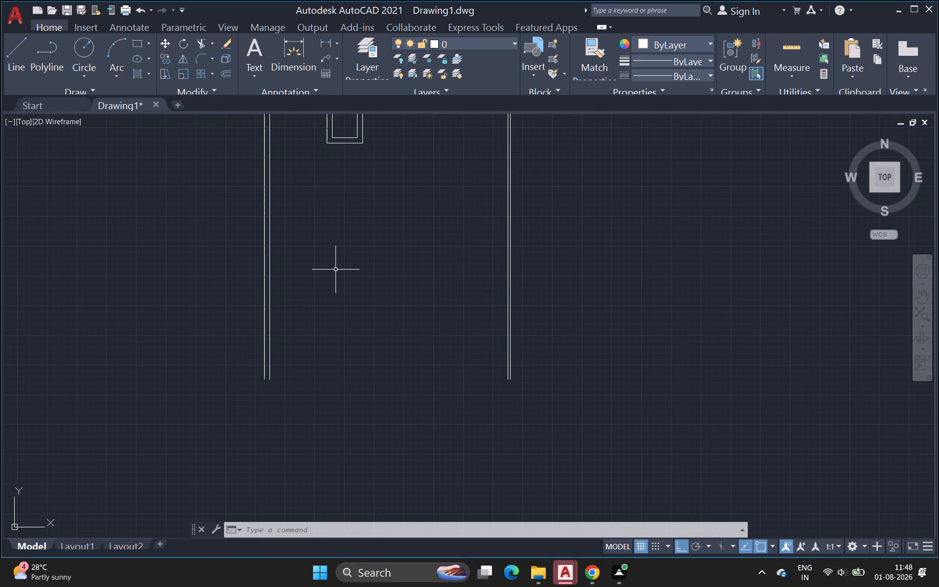
pyautogui.scroll(-1, 318, 309)
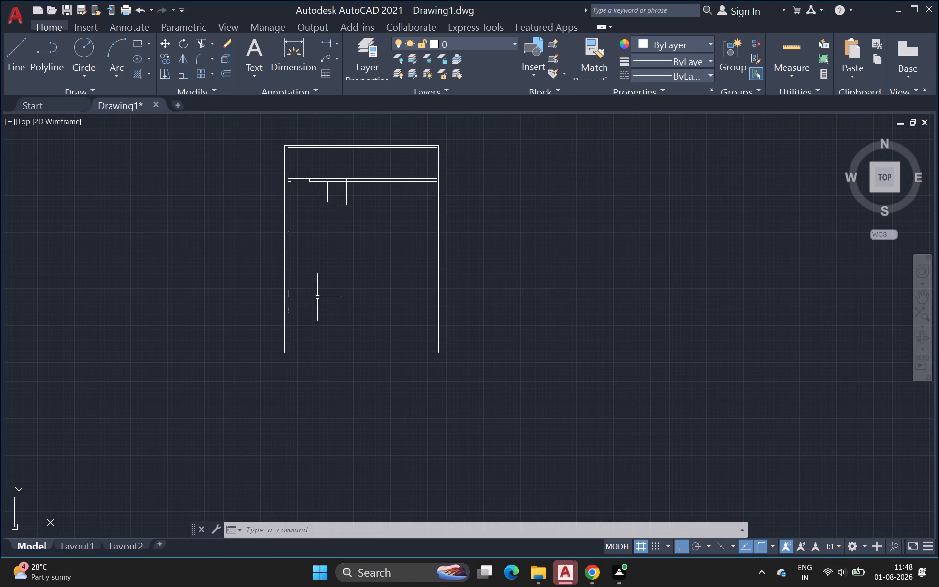
pyautogui.scroll(3, 320, 283)
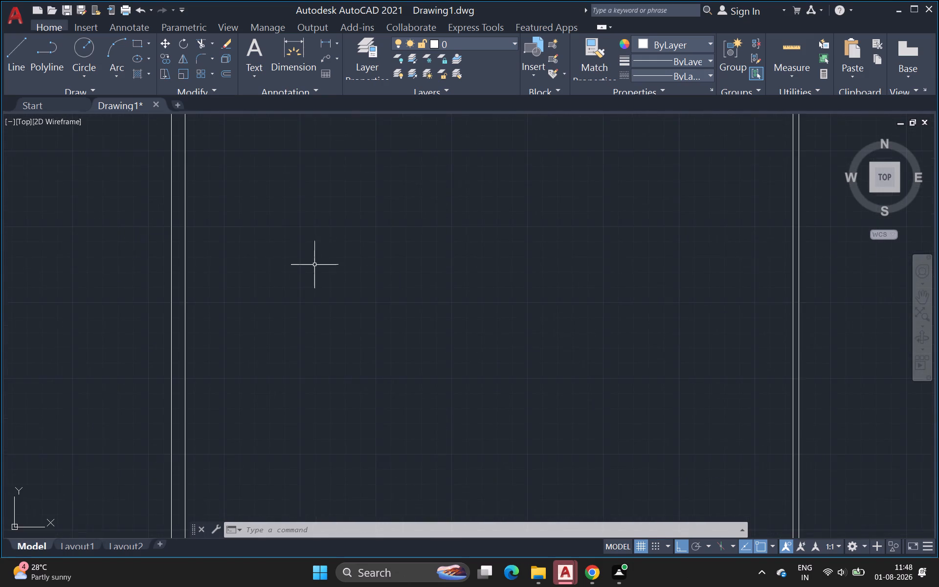
# Offset the partition's upper and lower edge lines 3.5" inward between the western window opening's jambs to form its two glazing lines.
pyautogui.scroll(-2, 310, 269)
pyautogui.moveTo(308, 273); pyautogui.dragTo(316, 369, button='middle')
pyautogui.scroll(1, 293, 301)
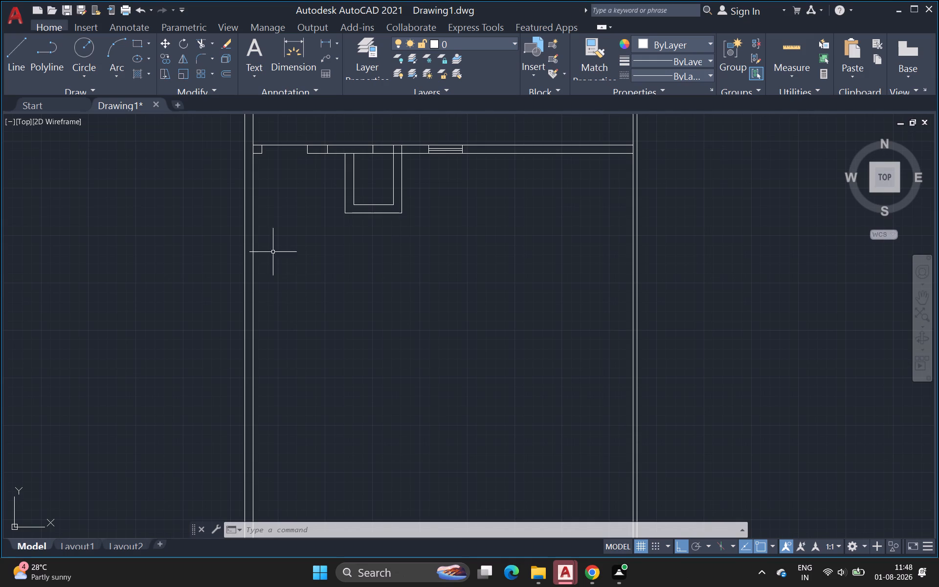
pyautogui.scroll(1, 265, 237)
pyautogui.moveTo(281, 213); pyautogui.dragTo(263, 360, button='middle')
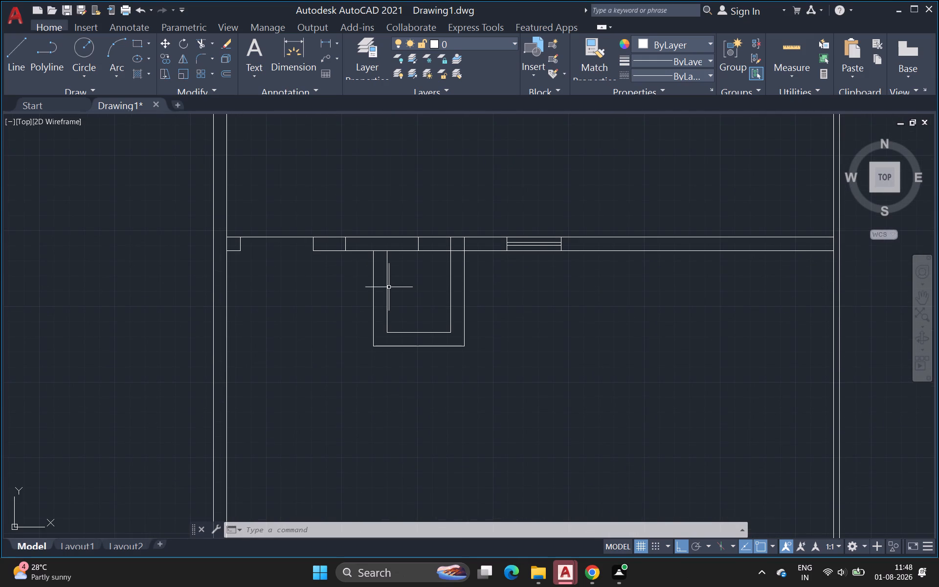
pyautogui.scroll(2, 407, 266)
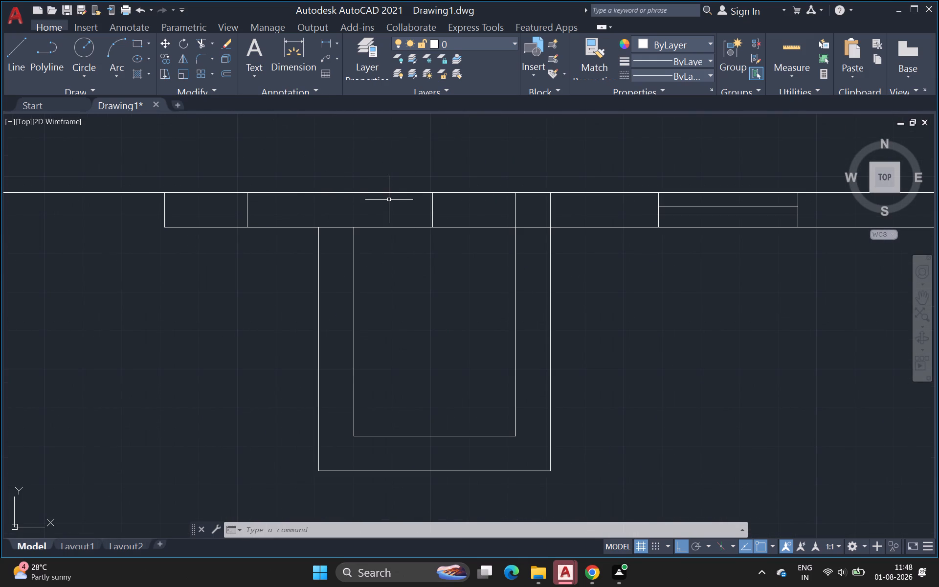
pyautogui.press('o')
pyautogui.press('Return')
pyautogui.click(370, 193)
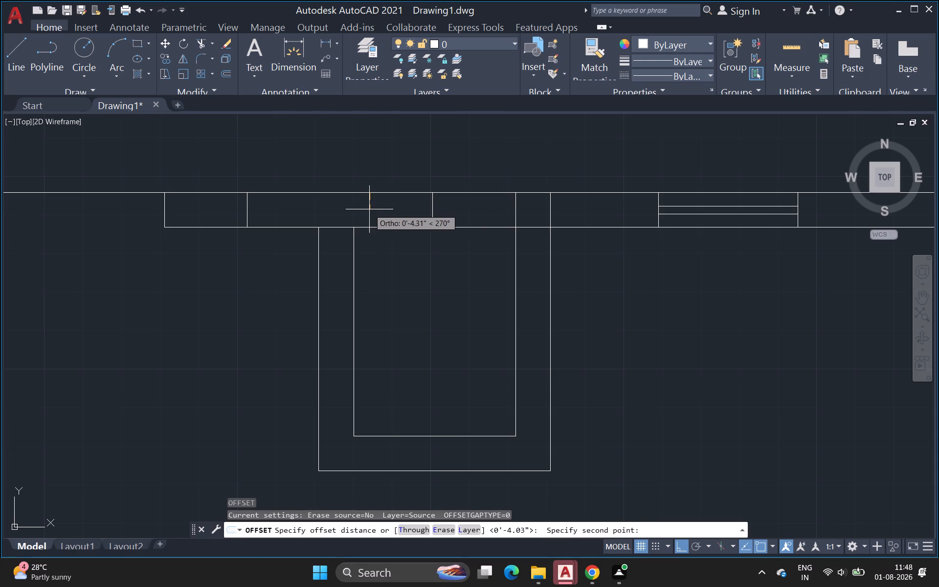
pyautogui.press('3')
pyautogui.write('.5')
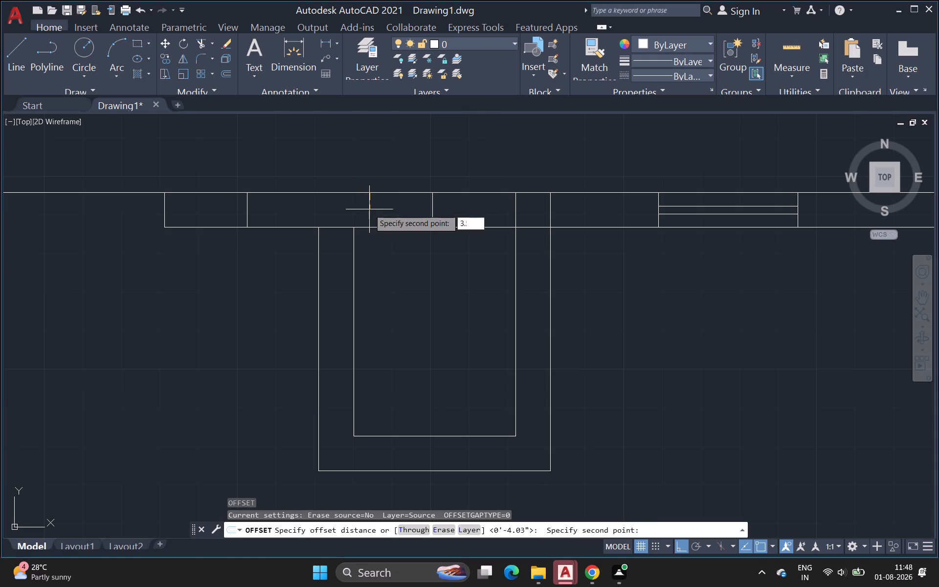
pyautogui.press('Return')
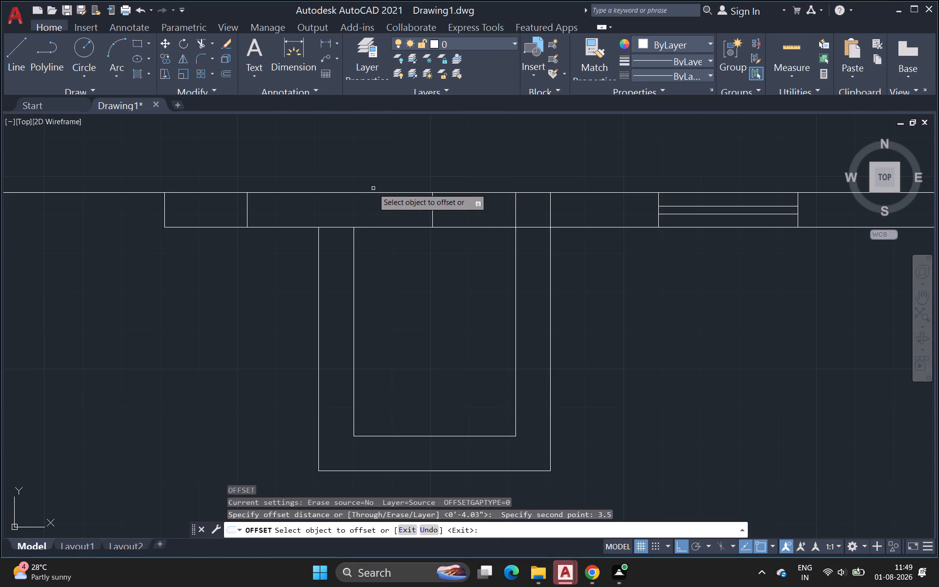
pyautogui.click(368, 192)
pyautogui.click(357, 207)
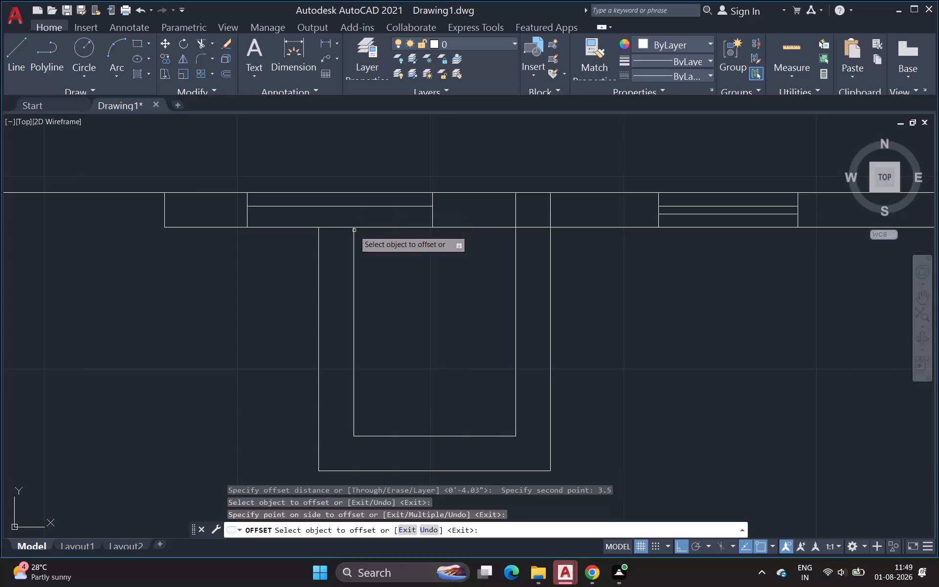
pyautogui.click(346, 227)
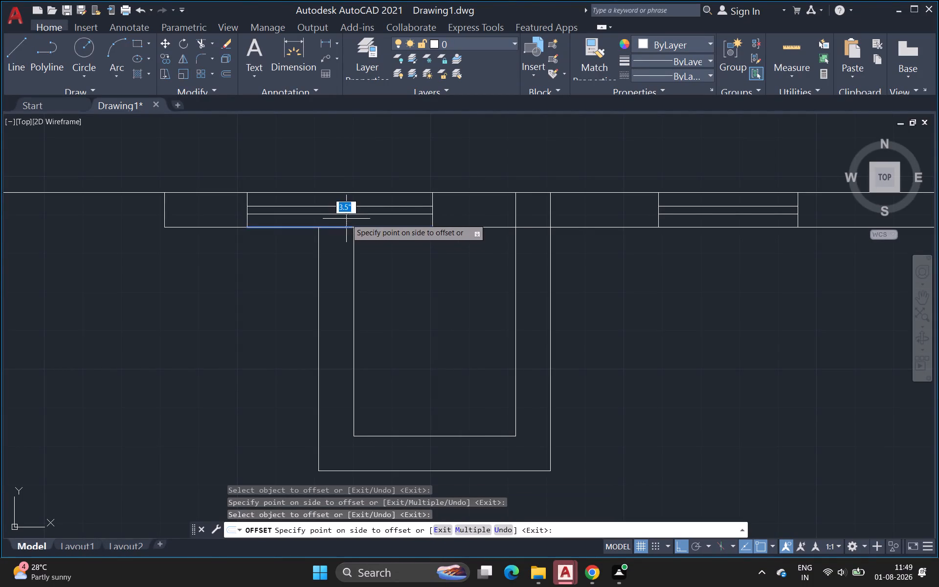
pyautogui.click(346, 219)
pyautogui.press('Escape')
# Draw the south wall's outer line from the outer west wall's south end to the outer east wall's south end.
pyautogui.scroll(-1, 363, 253)
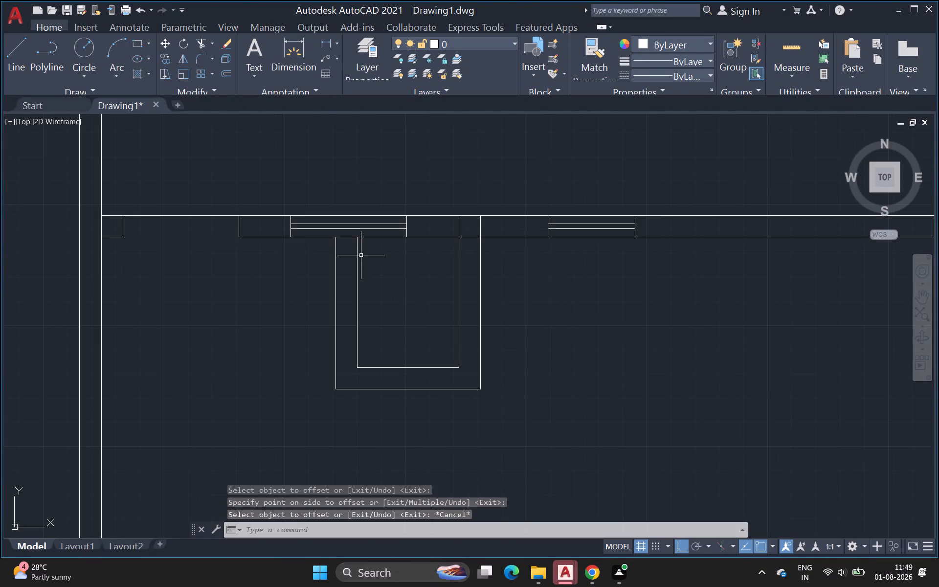
pyautogui.scroll(-1, 356, 277)
pyautogui.moveTo(355, 276); pyautogui.dragTo(353, 229, button='middle')
pyautogui.moveTo(296, 320); pyautogui.dragTo(309, 263, button='middle')
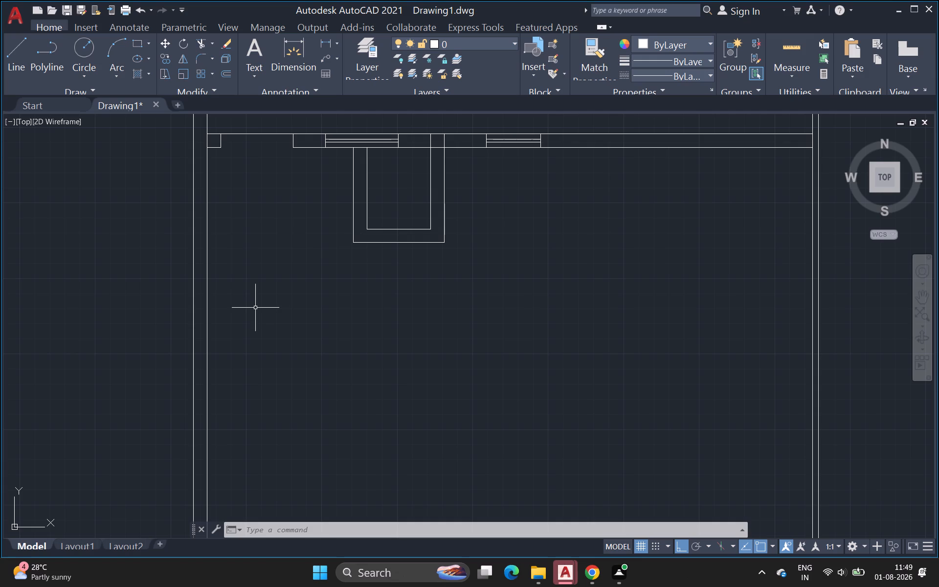
pyautogui.scroll(-2, 386, 430)
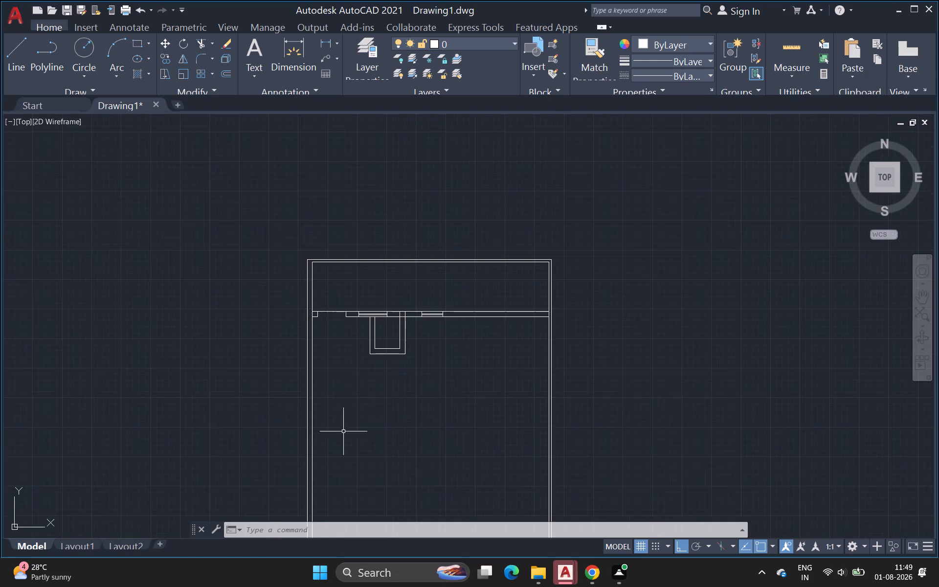
pyautogui.scroll(-1, 340, 433)
pyautogui.moveTo(340, 433); pyautogui.dragTo(362, 224, button='middle')
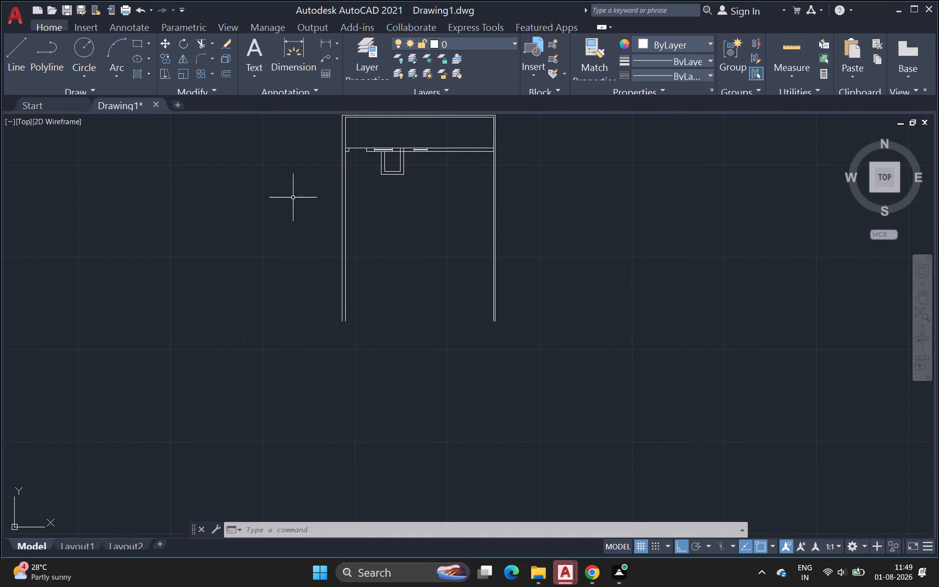
pyautogui.click(11, 54)
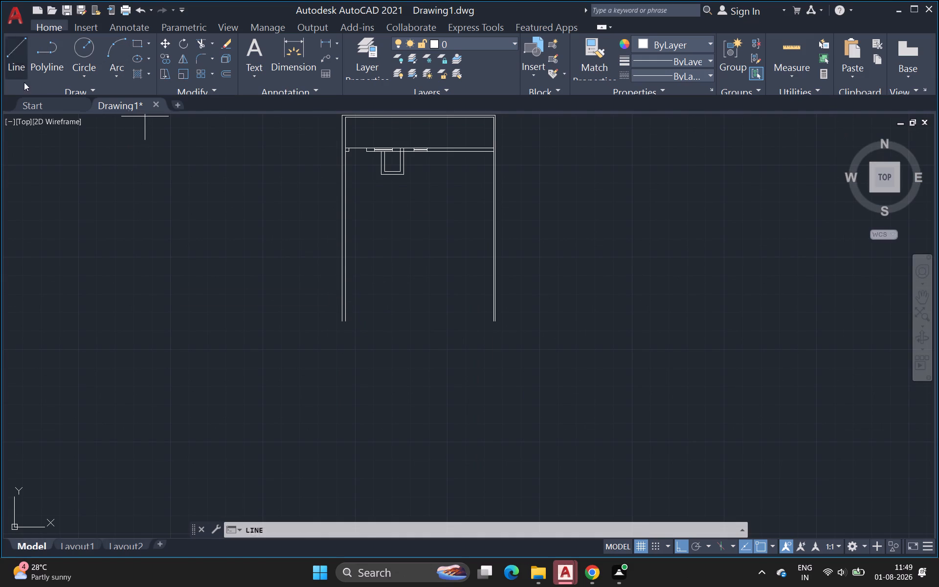
pyautogui.scroll(3, 361, 353)
pyautogui.moveTo(280, 223); pyautogui.dragTo(285, 223)
pyautogui.scroll(-1, 525, 275)
pyautogui.moveTo(525, 275); pyautogui.dragTo(254, 339, button='middle')
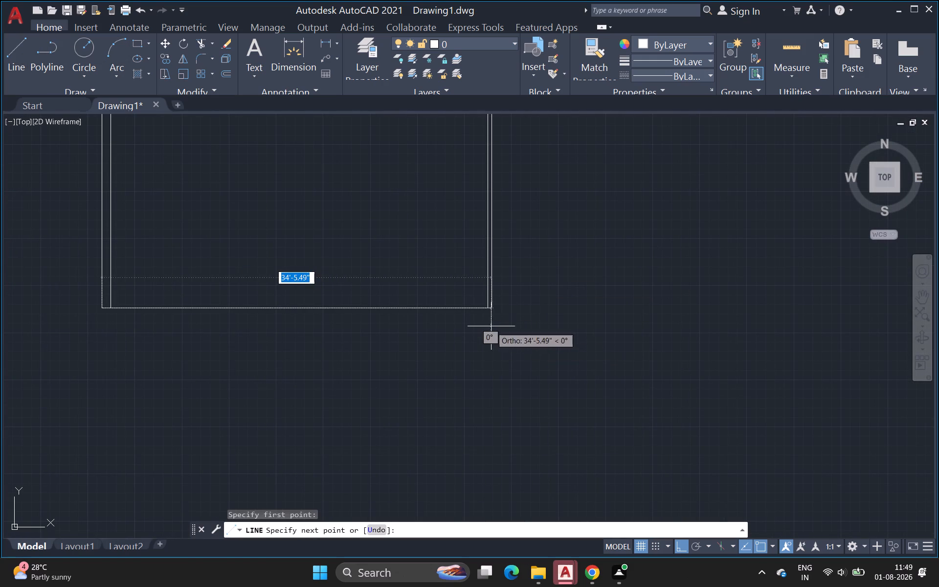
pyautogui.scroll(5, 488, 305)
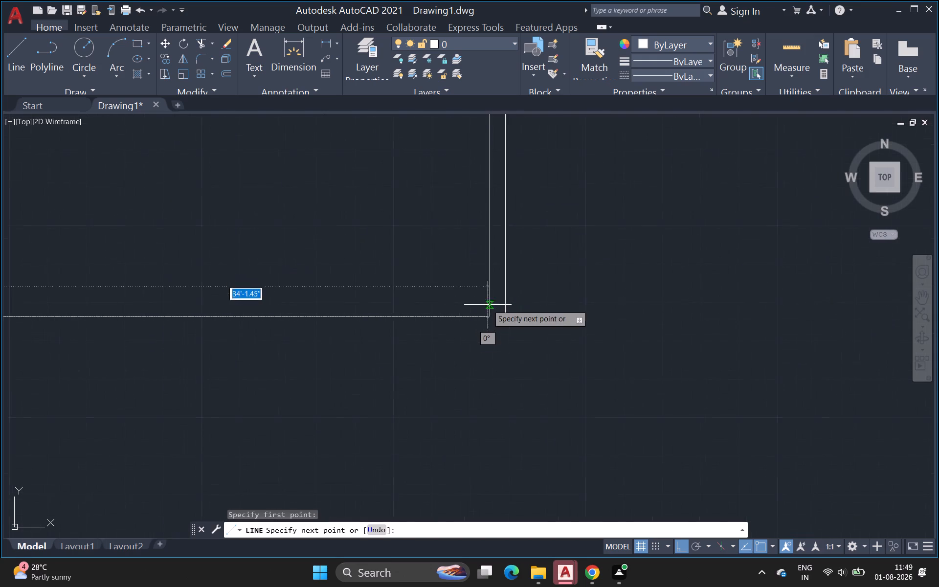
pyautogui.scroll(1, 488, 305)
pyautogui.click(561, 355)
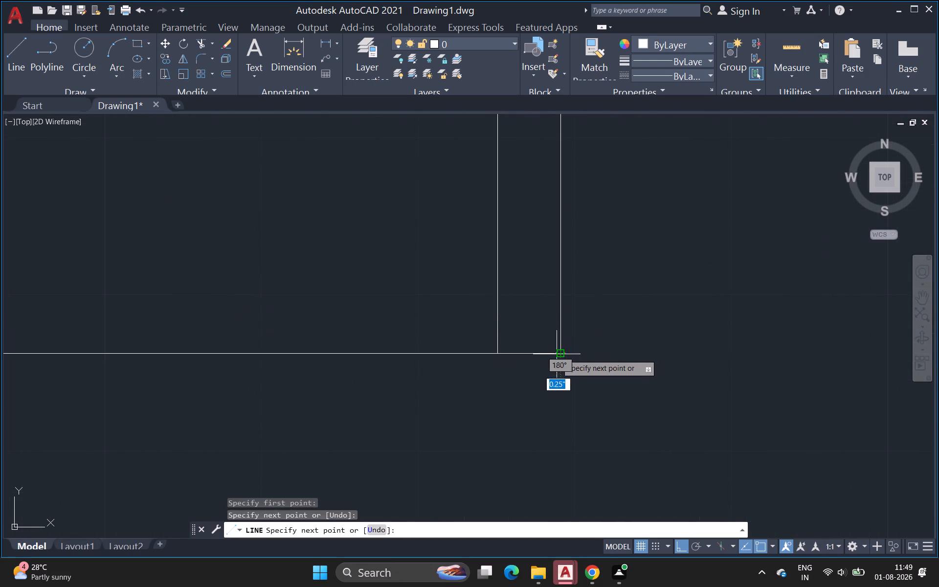
pyautogui.press('Escape')
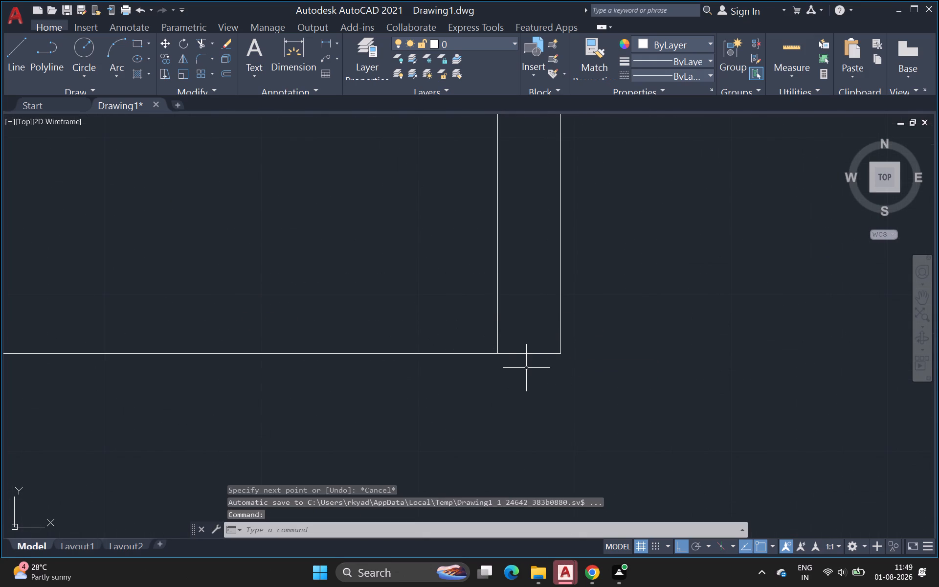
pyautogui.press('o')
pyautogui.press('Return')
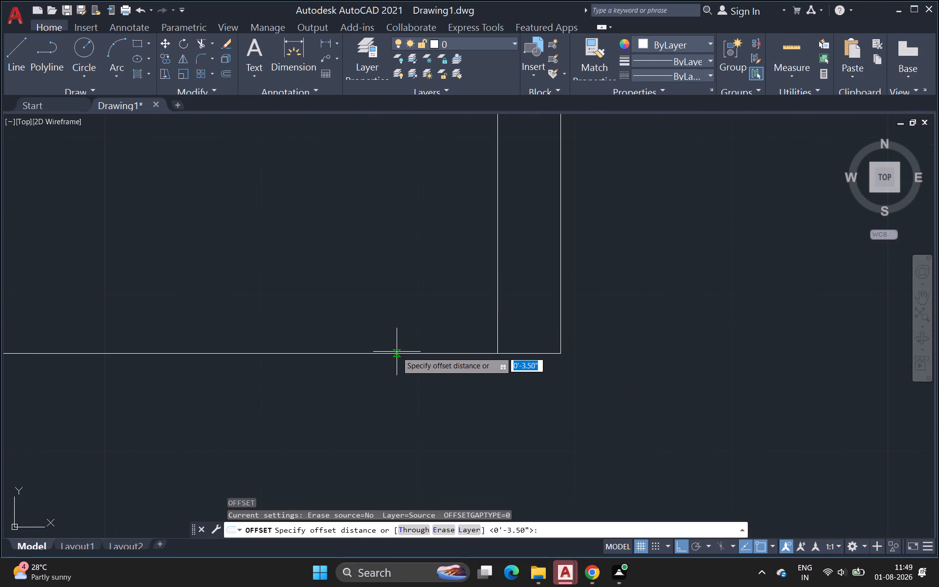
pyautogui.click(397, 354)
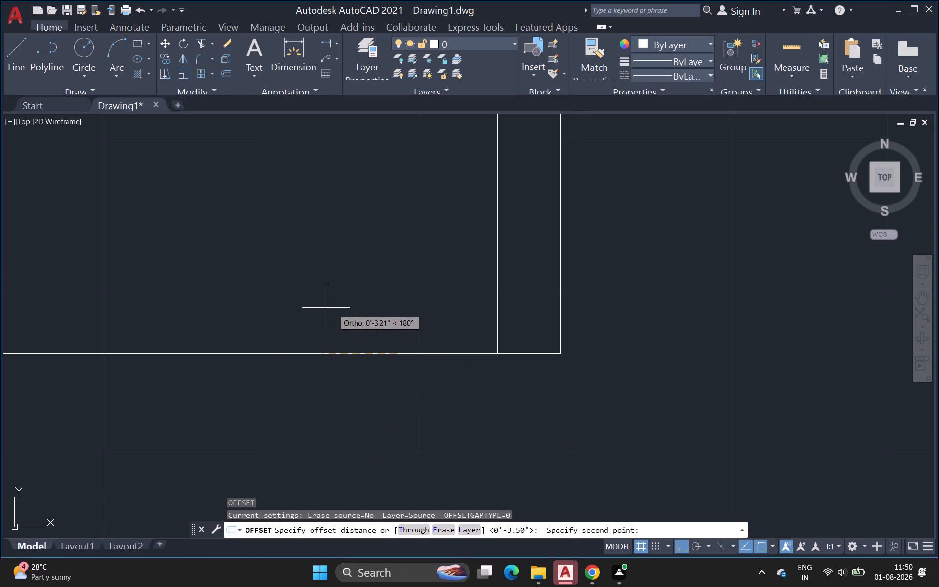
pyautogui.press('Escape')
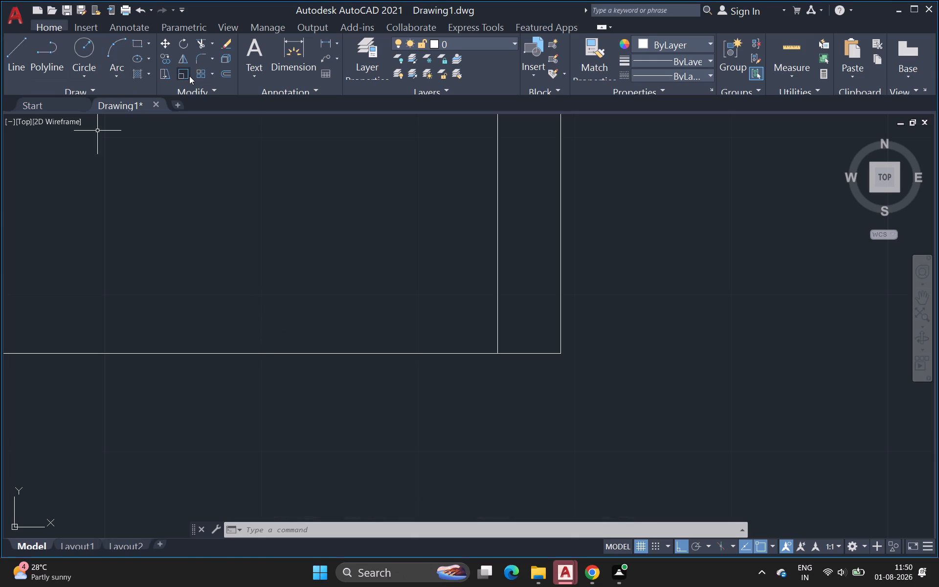
# Offset the south wall's outer line 4.5" toward the inside of the plan.
pyautogui.press('o')
pyautogui.press('Return')
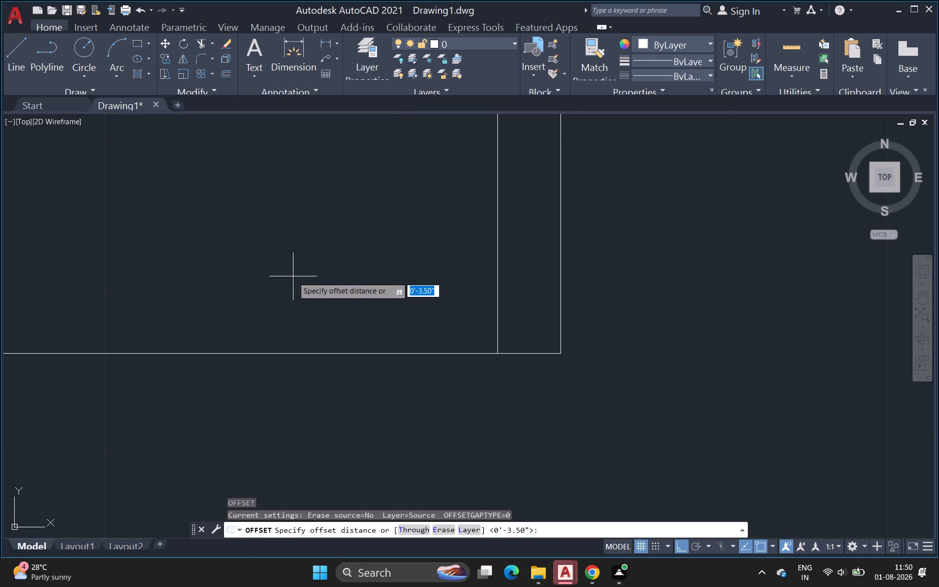
pyautogui.click(302, 354)
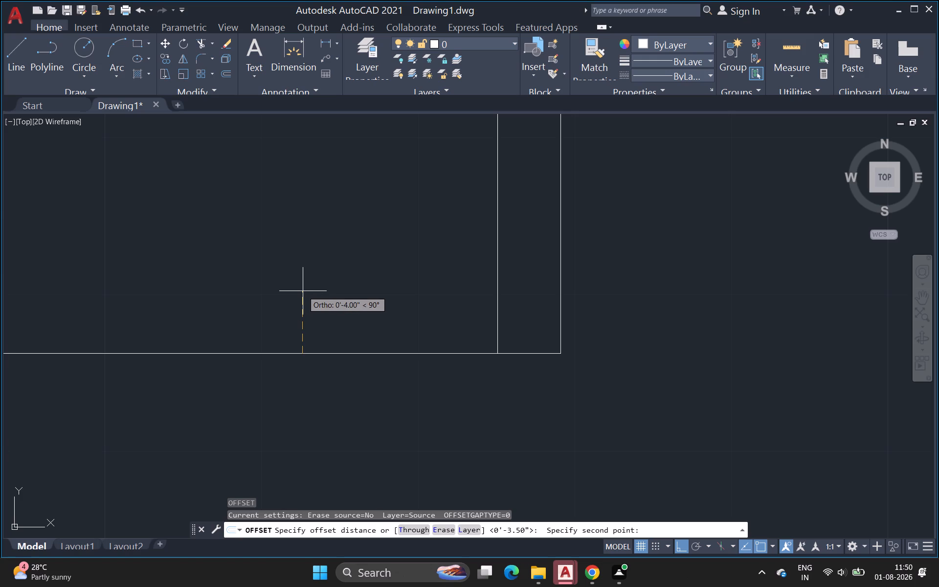
pyautogui.press('4')
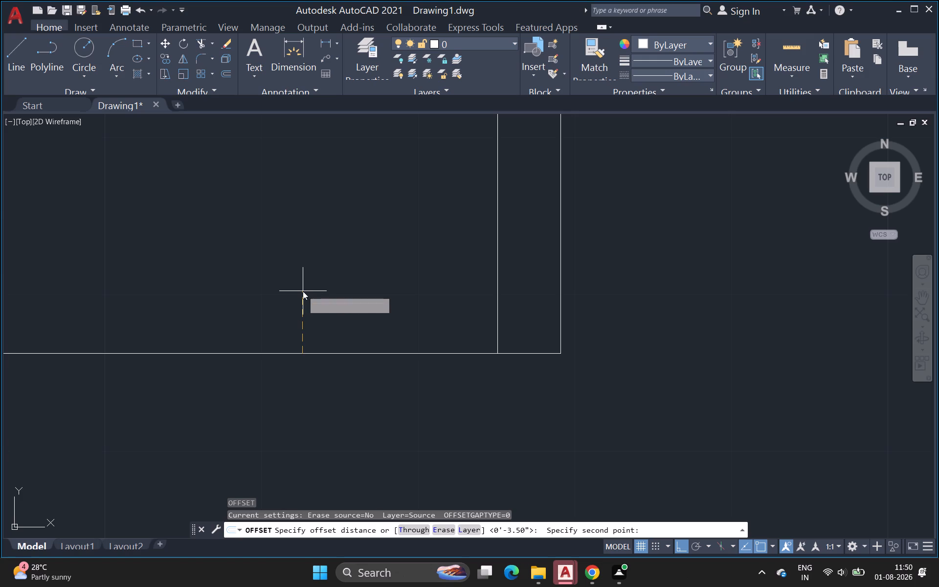
pyautogui.write('.5')
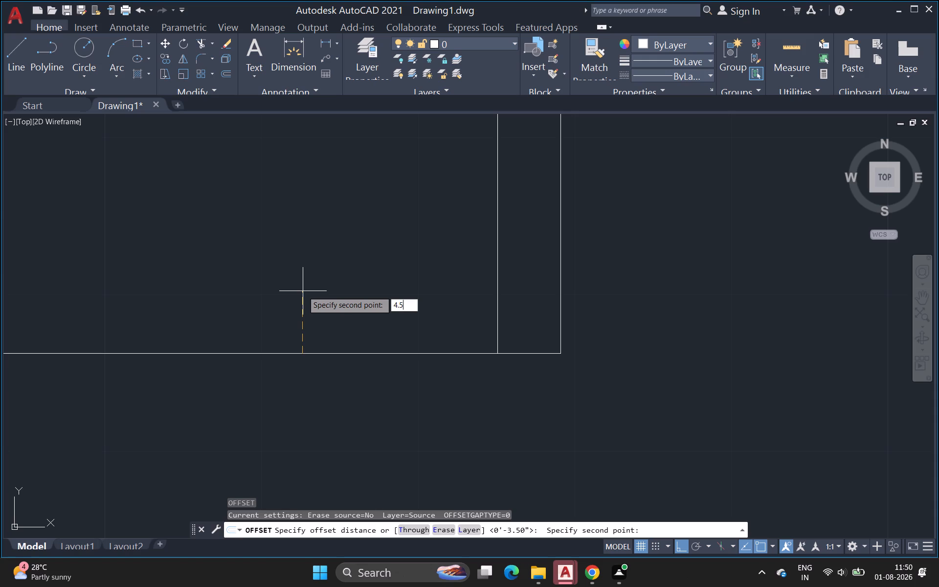
pyautogui.press('Return')
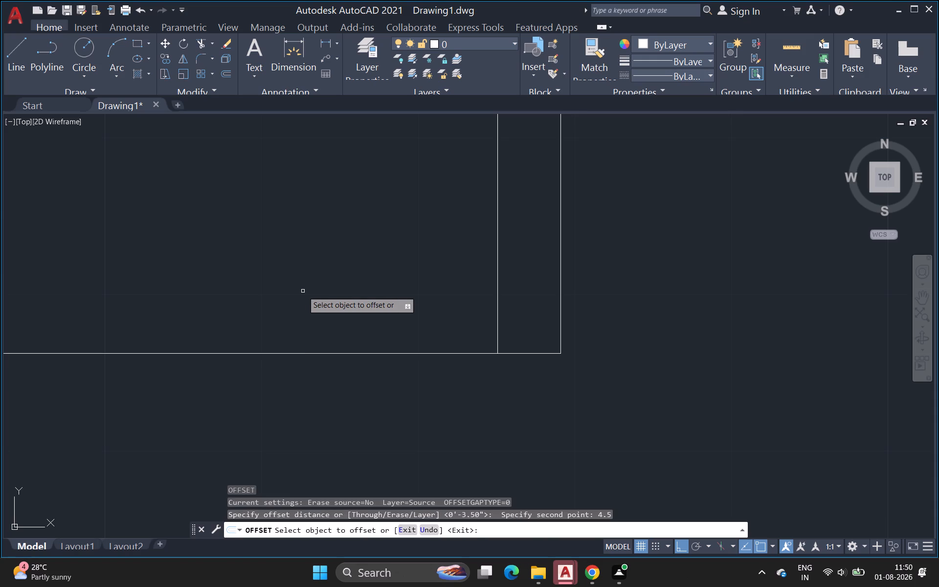
pyautogui.click(98, 352)
pyautogui.click(113, 331)
# Draw a 14'4" guide line west along the south wall's inner line, starting at the inner southeast corner.
pyautogui.scroll(-2, 146, 320)
pyautogui.moveTo(167, 357); pyautogui.dragTo(211, 374, button='middle')
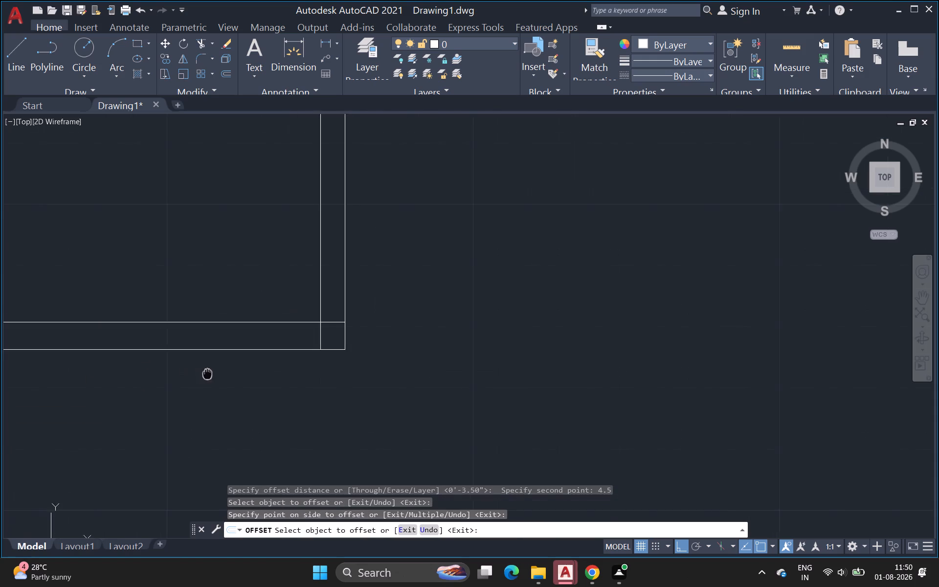
pyautogui.moveTo(211, 374); pyautogui.dragTo(213, 374, button='middle')
pyautogui.scroll(-2, 118, 297)
pyautogui.moveTo(120, 299); pyautogui.dragTo(572, 399, button='middle')
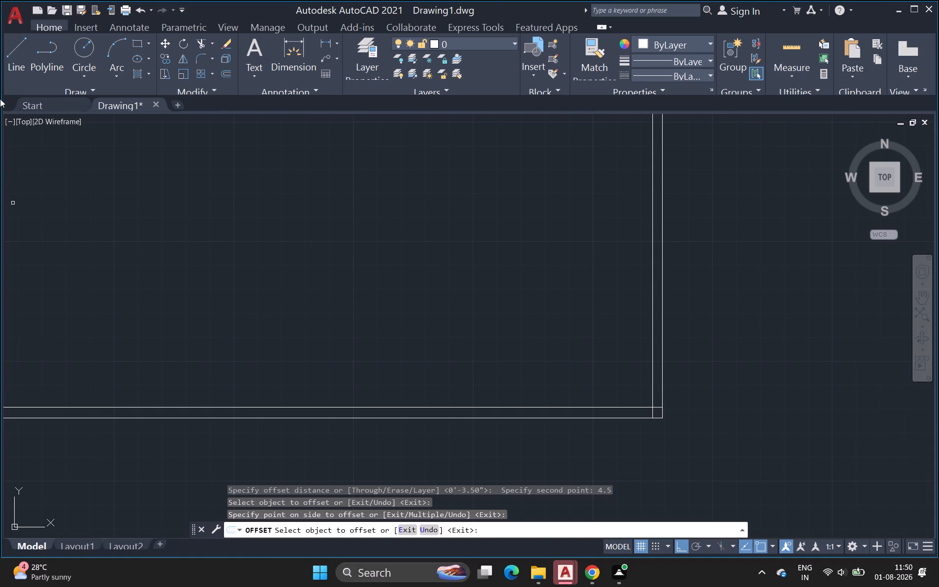
pyautogui.click(18, 62)
pyautogui.scroll(2, 536, 379)
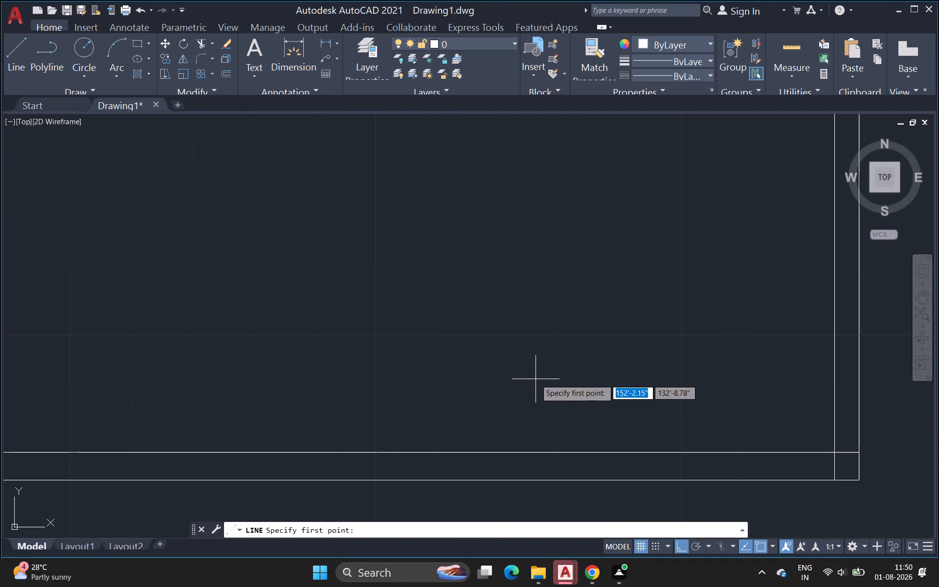
pyautogui.moveTo(567, 397); pyautogui.dragTo(291, 265, button='middle')
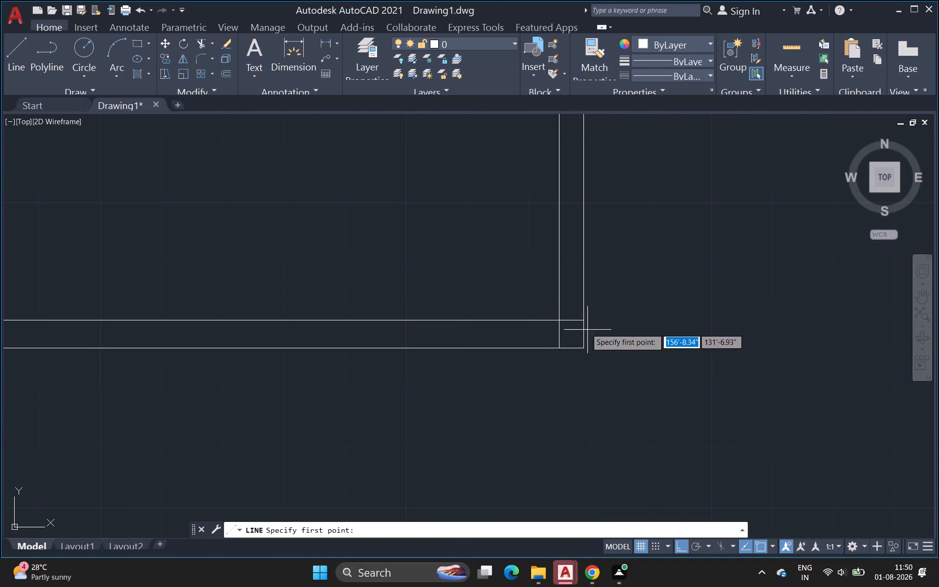
pyautogui.click(560, 319)
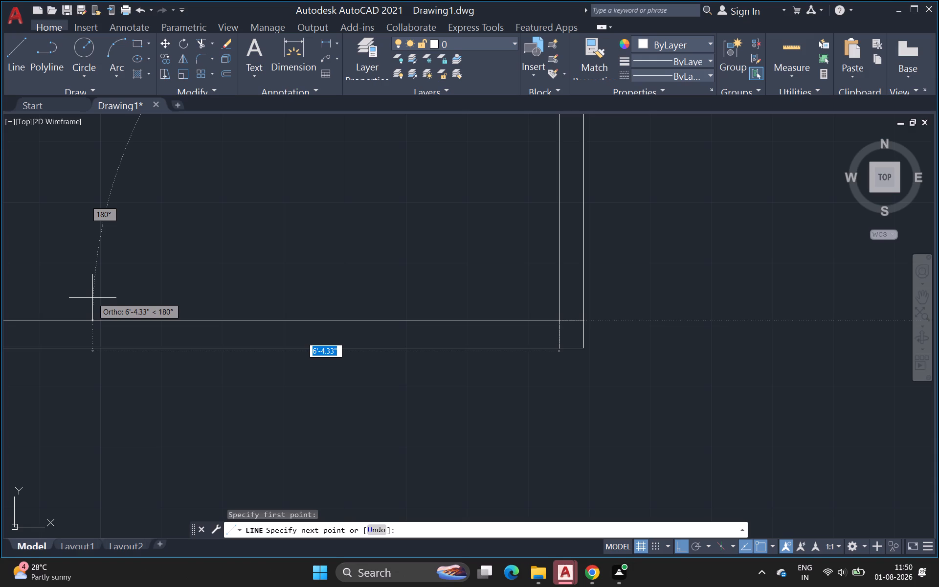
pyautogui.write('14')
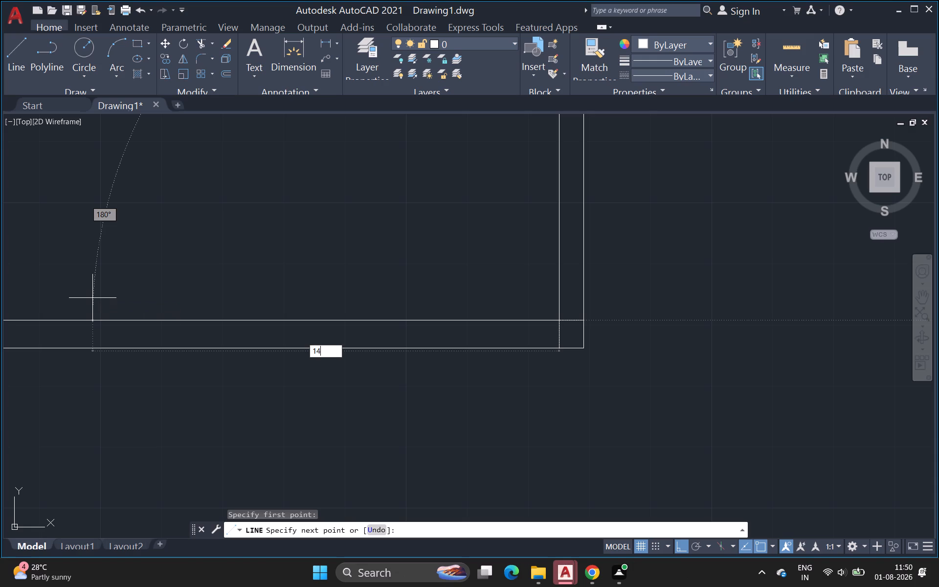
pyautogui.press("'")
pyautogui.press('4')
pyautogui.hotkey('shift', '"')
pyautogui.press('Return')
# Draw a jamb line straight across the south wall from the guide line's west end to the outer line.
pyautogui.scroll(-3, 144, 232)
pyautogui.moveTo(145, 263); pyautogui.dragTo(336, 341, button='middle')
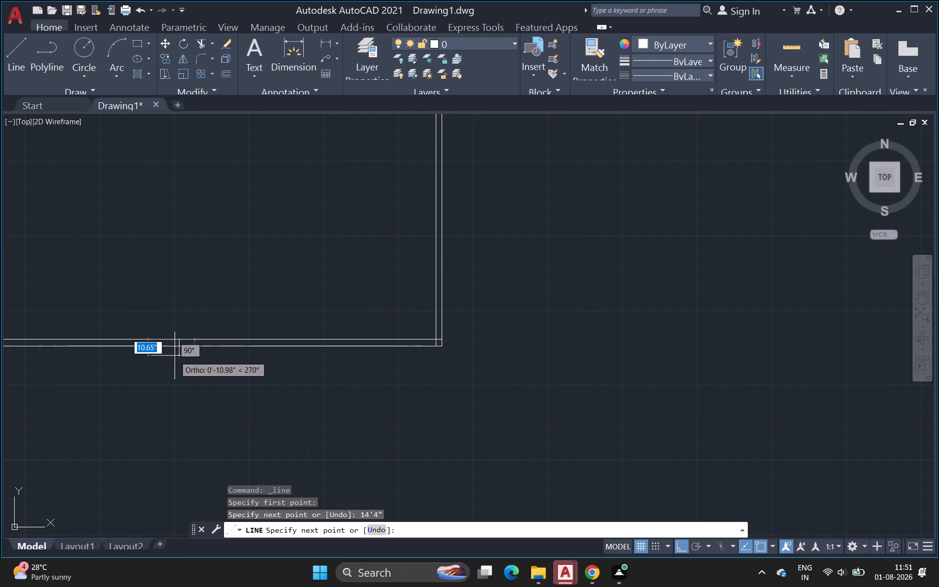
pyautogui.scroll(4, 175, 356)
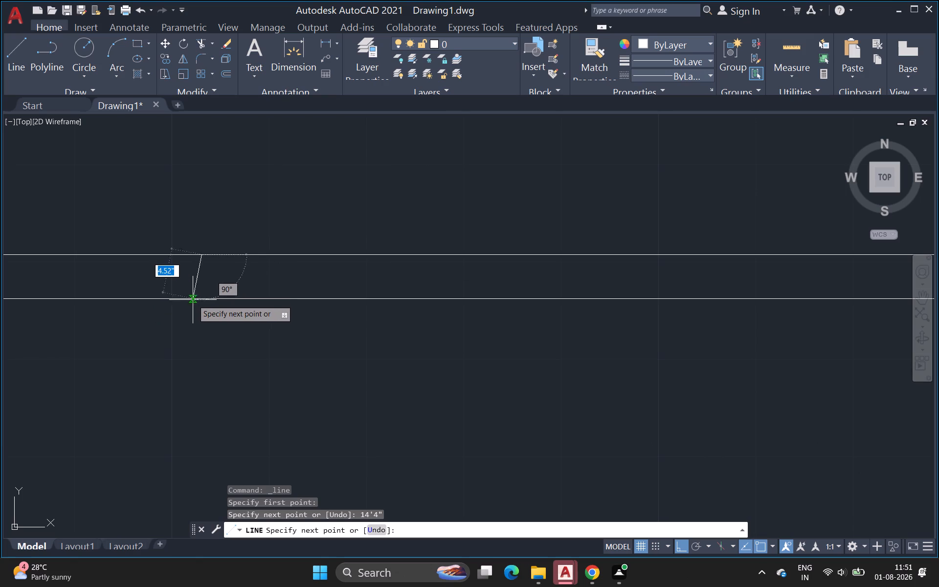
pyautogui.click(199, 299)
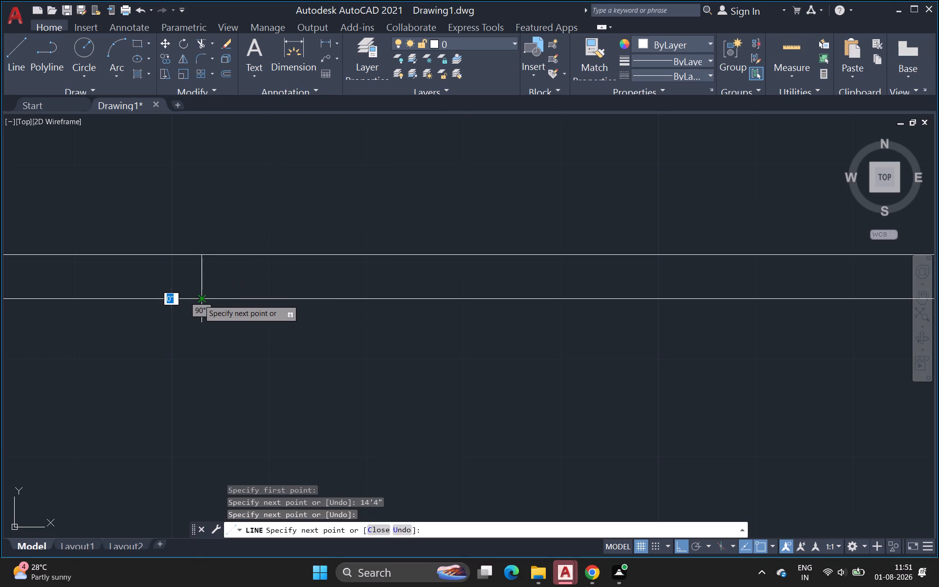
pyautogui.press('Escape')
# Delete the 14'4" guide line lying on the south wall's inner line.
pyautogui.click(333, 254)
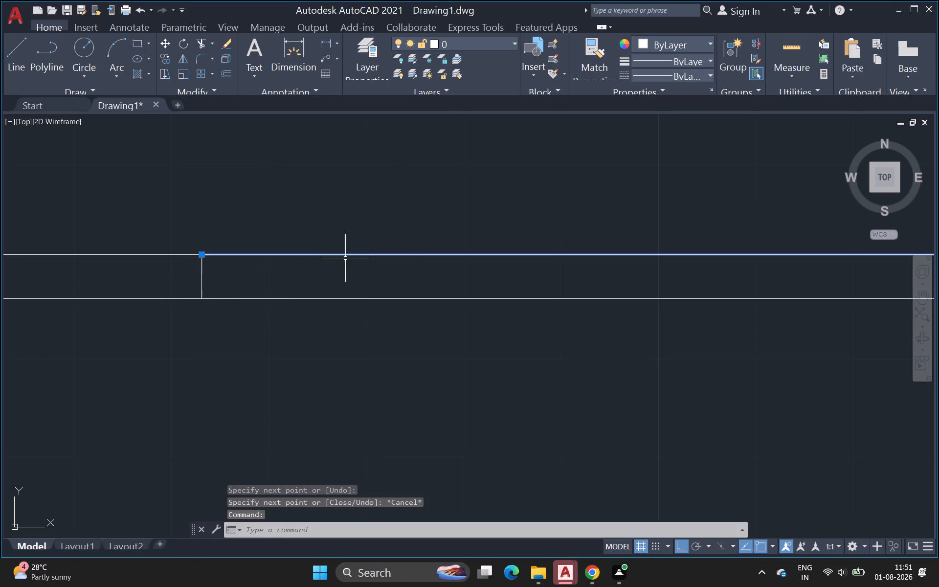
pyautogui.scroll(-1, 363, 324)
pyautogui.press('Delete')
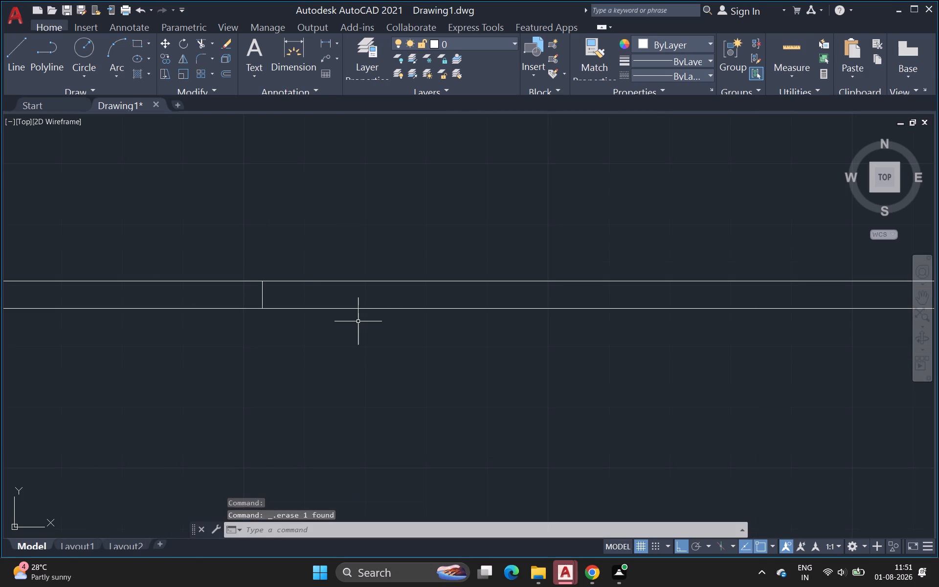
# Trim the inner south and inner east wall lines where they overrun each other at the southeast corner.
pyautogui.scroll(-1, 387, 284)
pyautogui.moveTo(385, 289); pyautogui.dragTo(291, 318, button='middle')
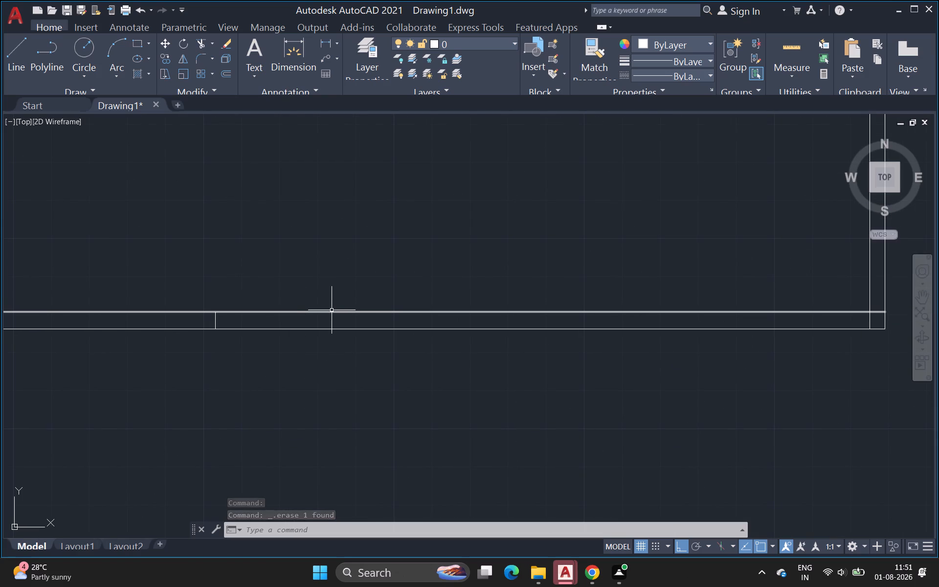
pyautogui.scroll(-2, 323, 314)
pyautogui.moveTo(322, 314); pyautogui.dragTo(249, 306, button='middle')
pyautogui.scroll(1, 250, 307)
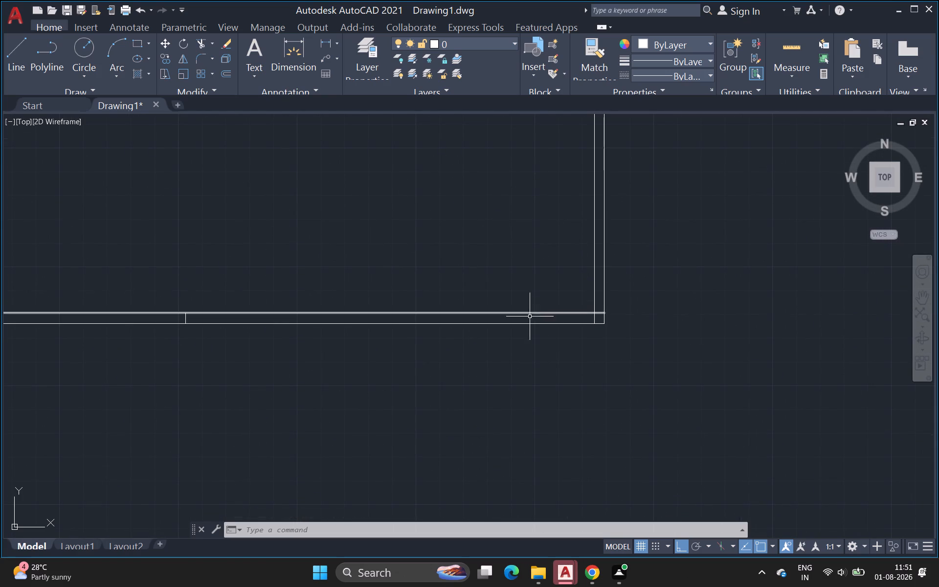
pyautogui.scroll(1, 540, 322)
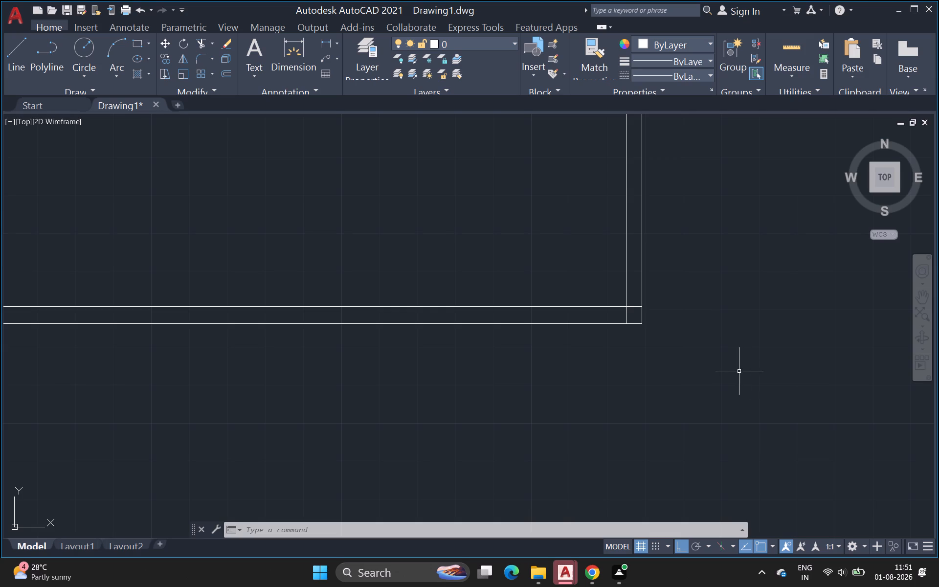
pyautogui.press('t')
pyautogui.press('r')
pyautogui.press('Return')
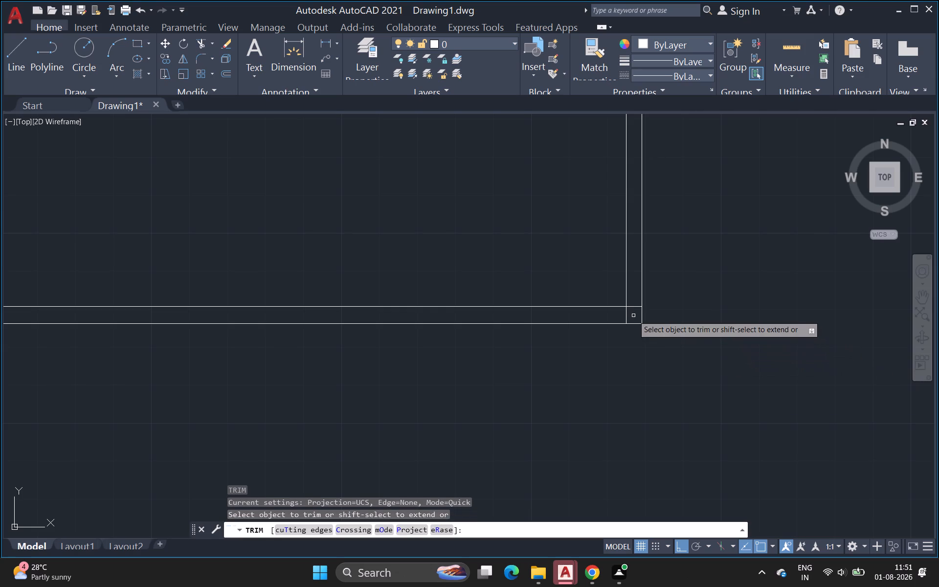
pyautogui.click(635, 307)
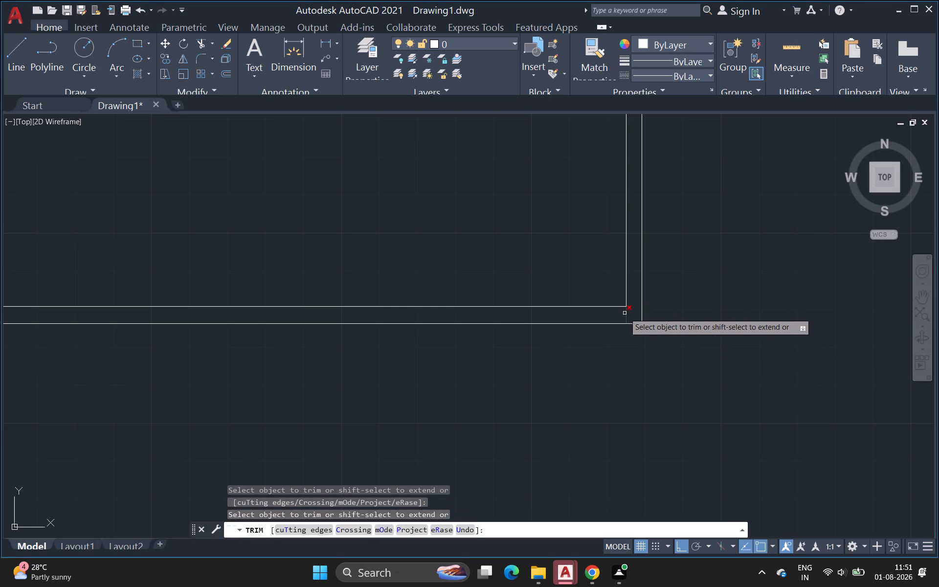
pyautogui.click(625, 315)
pyautogui.press('Escape')
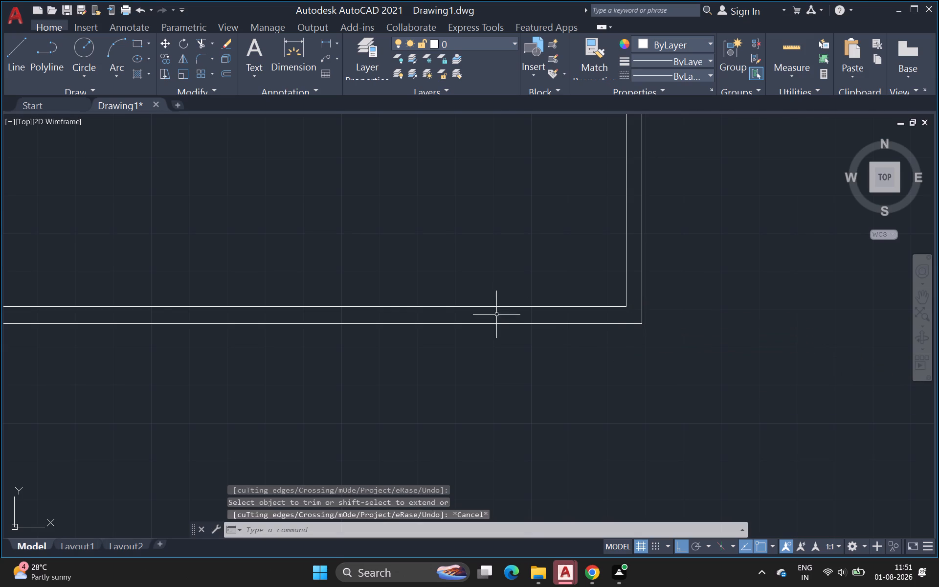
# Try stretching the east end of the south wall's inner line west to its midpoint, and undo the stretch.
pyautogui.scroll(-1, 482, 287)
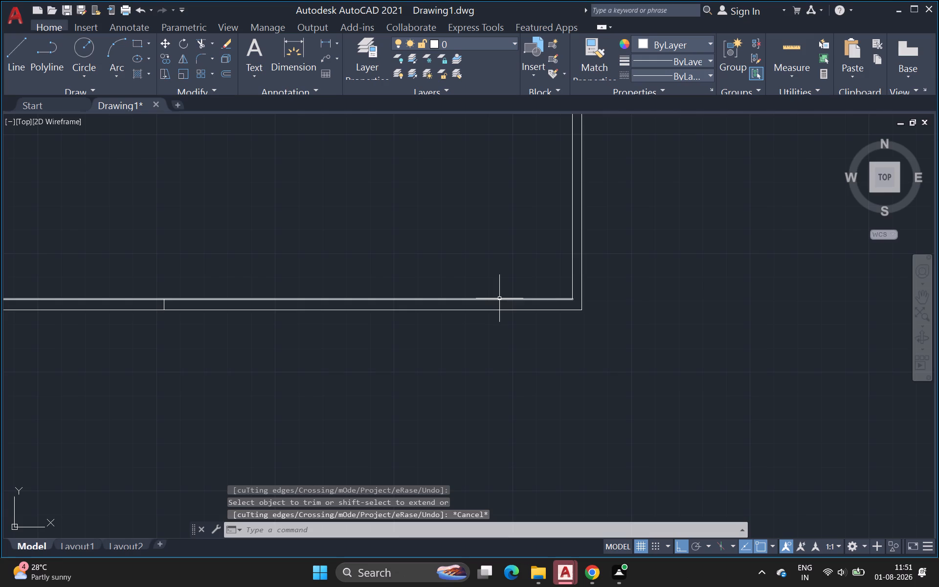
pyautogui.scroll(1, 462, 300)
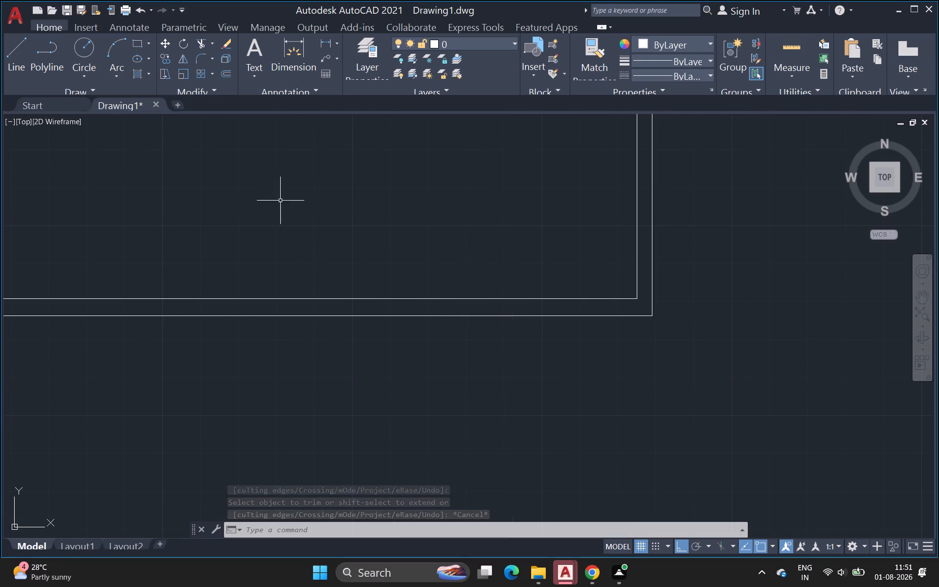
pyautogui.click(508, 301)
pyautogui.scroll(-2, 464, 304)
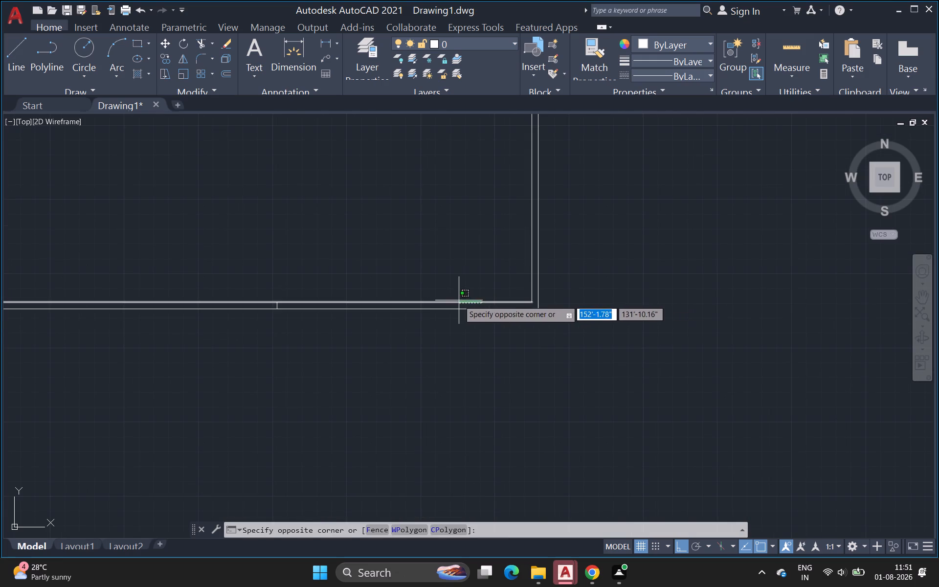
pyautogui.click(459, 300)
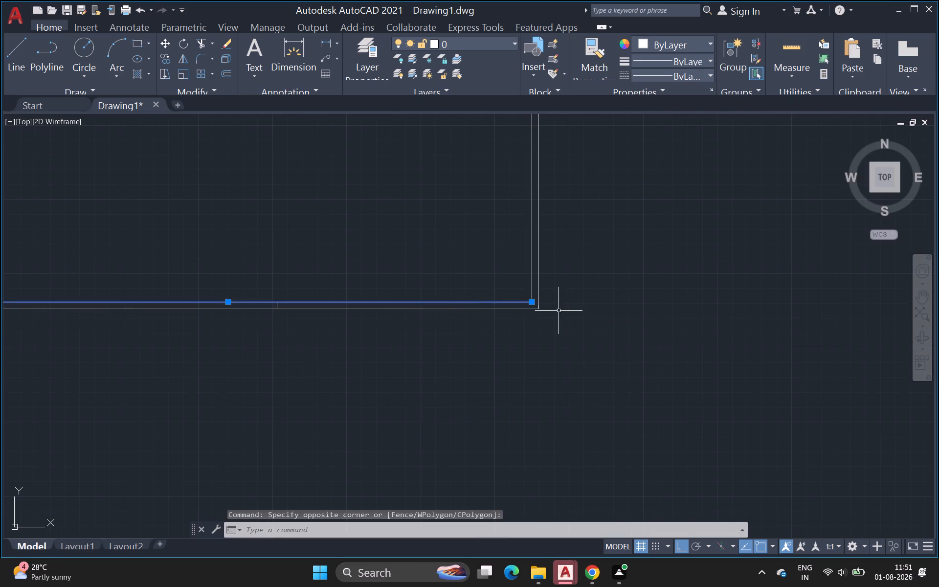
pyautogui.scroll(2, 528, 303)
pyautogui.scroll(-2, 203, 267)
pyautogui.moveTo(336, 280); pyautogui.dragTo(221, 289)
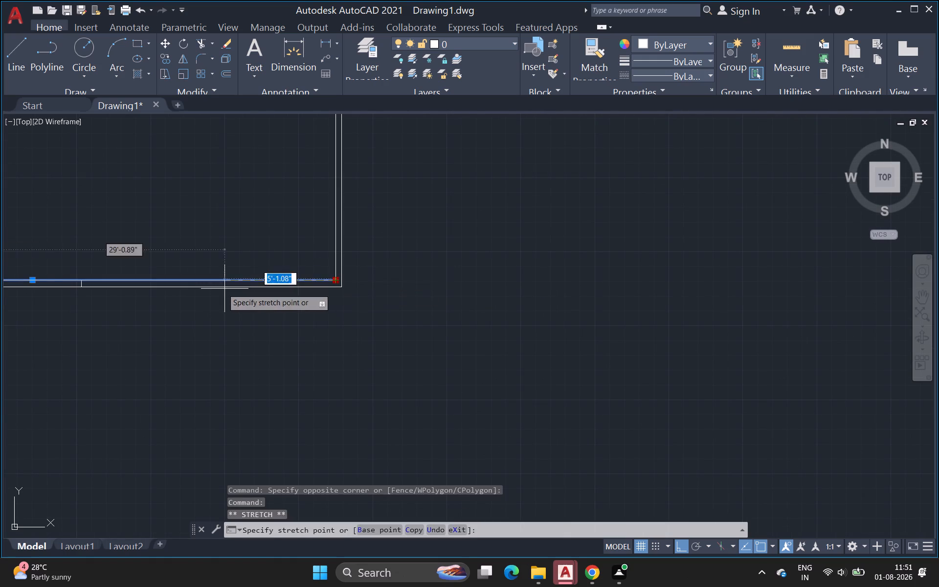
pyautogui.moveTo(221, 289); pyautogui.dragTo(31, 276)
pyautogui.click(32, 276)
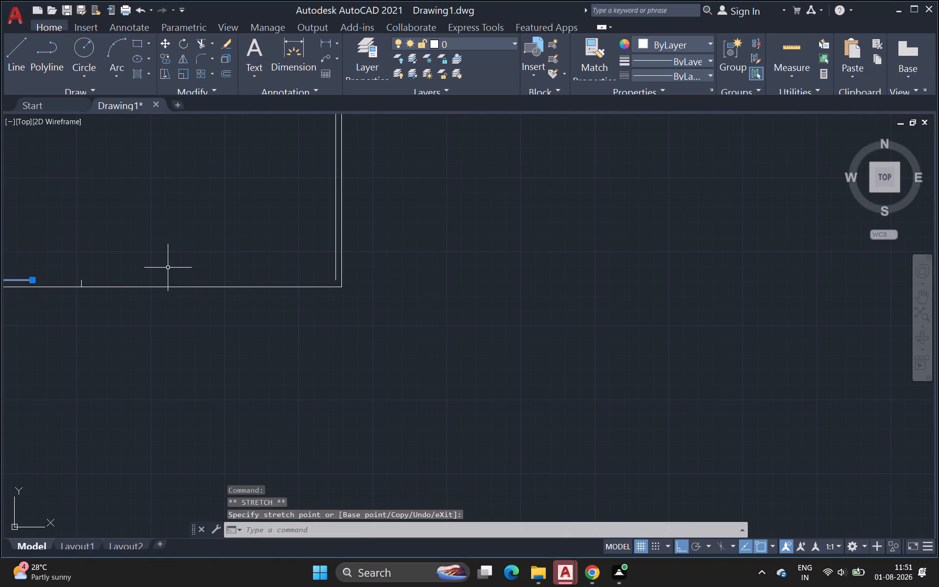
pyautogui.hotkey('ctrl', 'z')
# Shorten the south wall's inner line by stretching its east end west to the top of the jamb line.
pyautogui.click(213, 279)
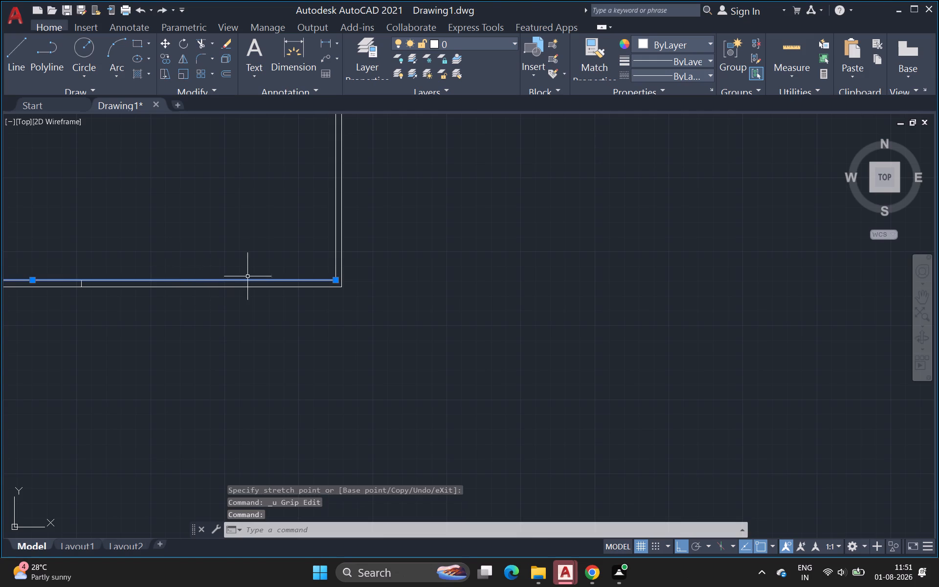
pyautogui.scroll(2, 353, 289)
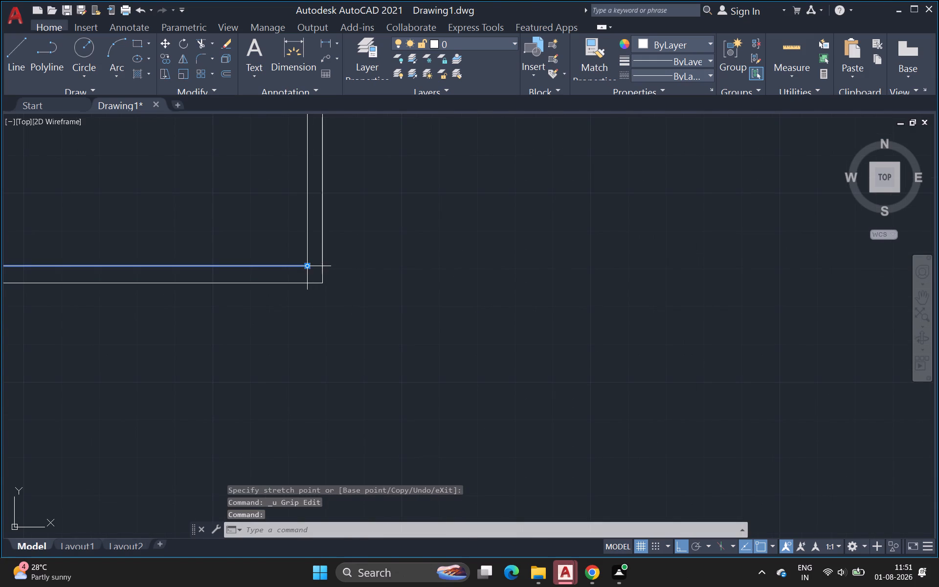
pyautogui.moveTo(307, 267); pyautogui.dragTo(159, 269)
pyautogui.moveTo(158, 265); pyautogui.dragTo(164, 269, button='middle')
pyautogui.scroll(-5, 158, 265)
pyautogui.scroll(4, 136, 270)
pyautogui.moveTo(51, 256); pyautogui.dragTo(57, 257, button='middle')
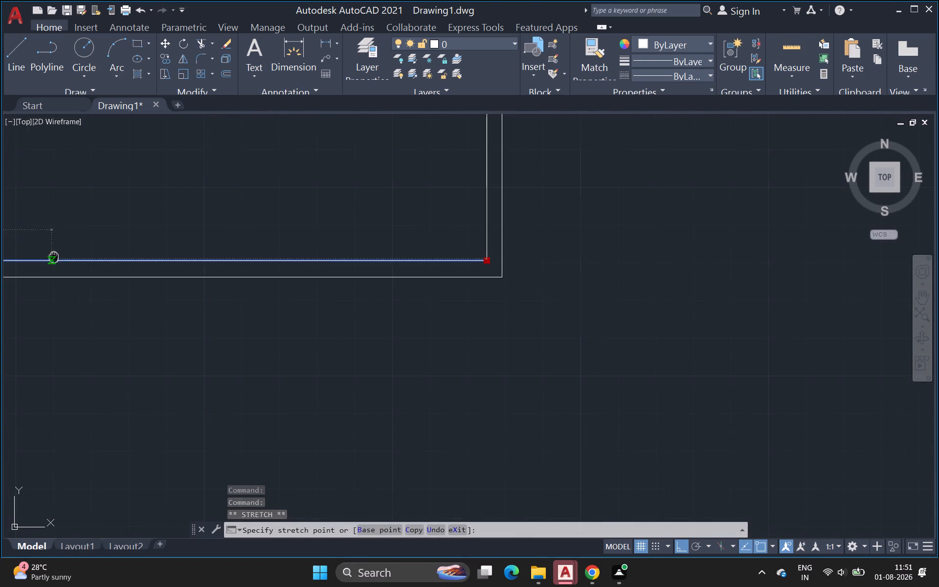
pyautogui.moveTo(57, 257); pyautogui.dragTo(287, 326, button='middle')
pyautogui.click(74, 334)
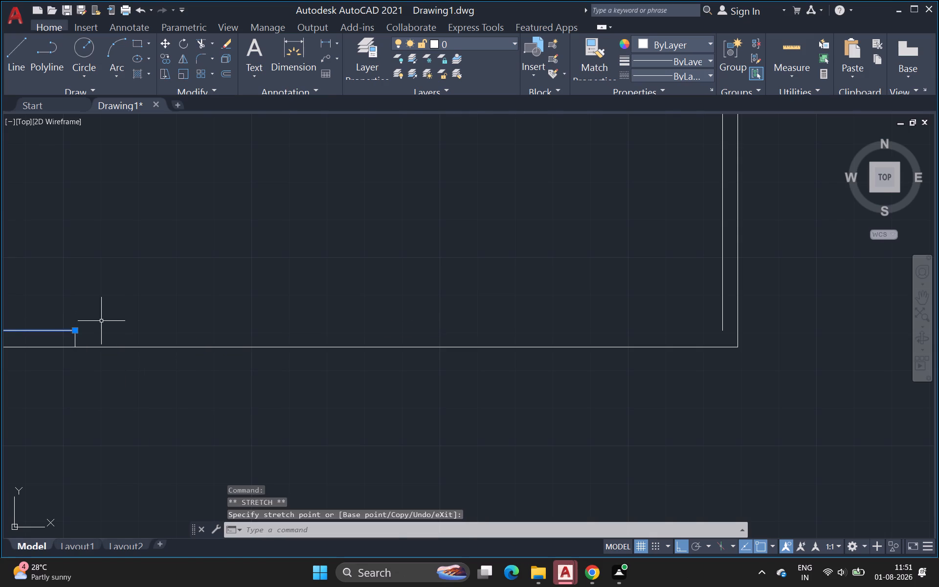
pyautogui.press('Escape')
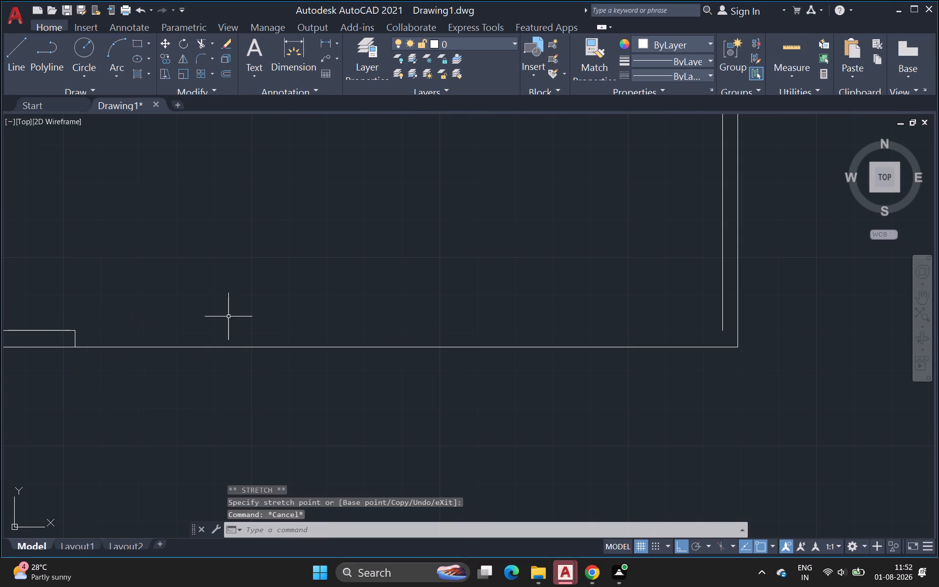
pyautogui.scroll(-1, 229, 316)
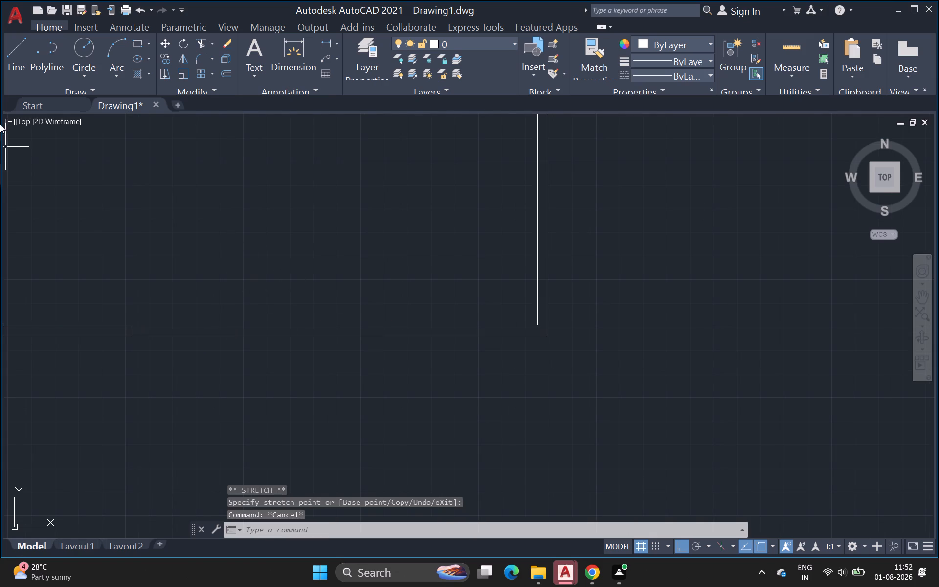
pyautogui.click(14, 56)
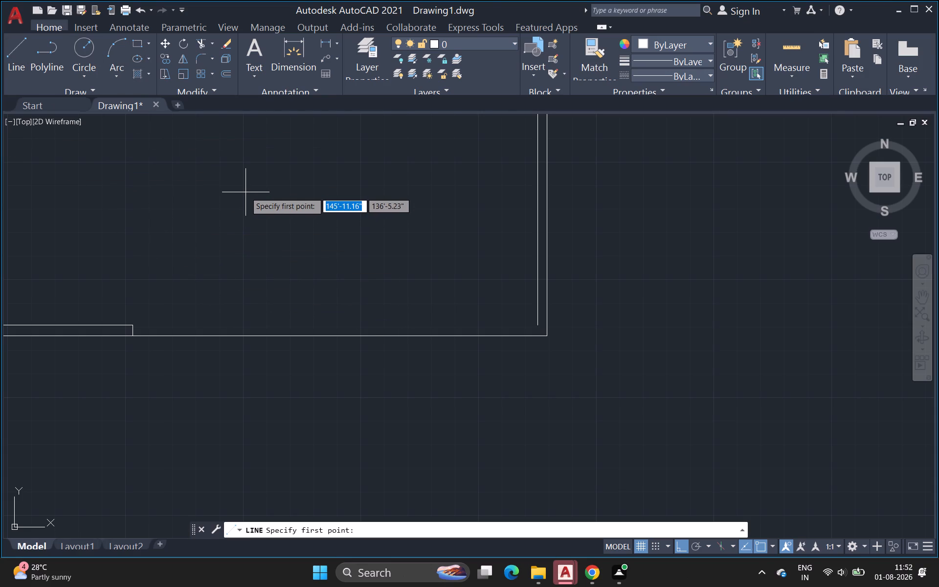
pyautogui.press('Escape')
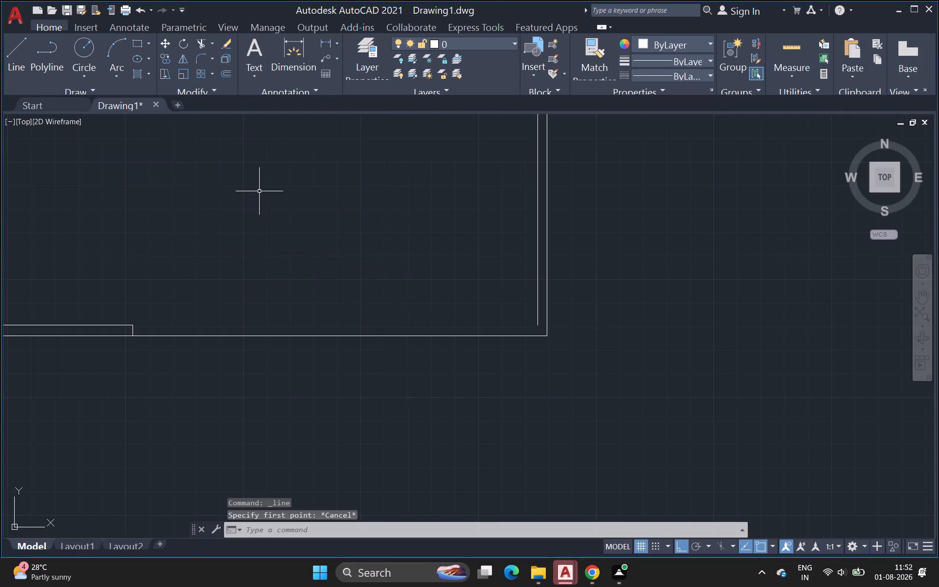
# Offset the south wall's outer line 9" north into the plan.
pyautogui.press('o')
pyautogui.press('Return')
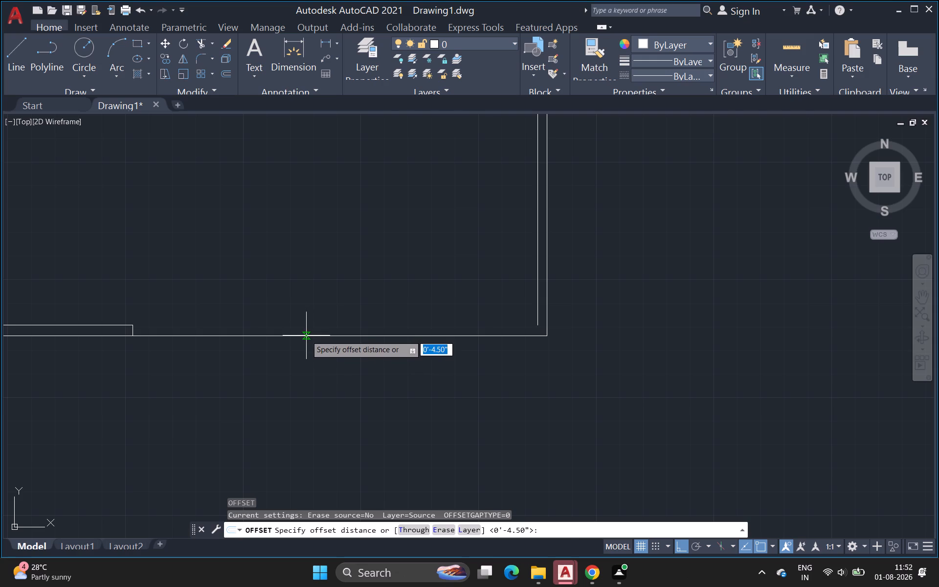
pyautogui.click(306, 336)
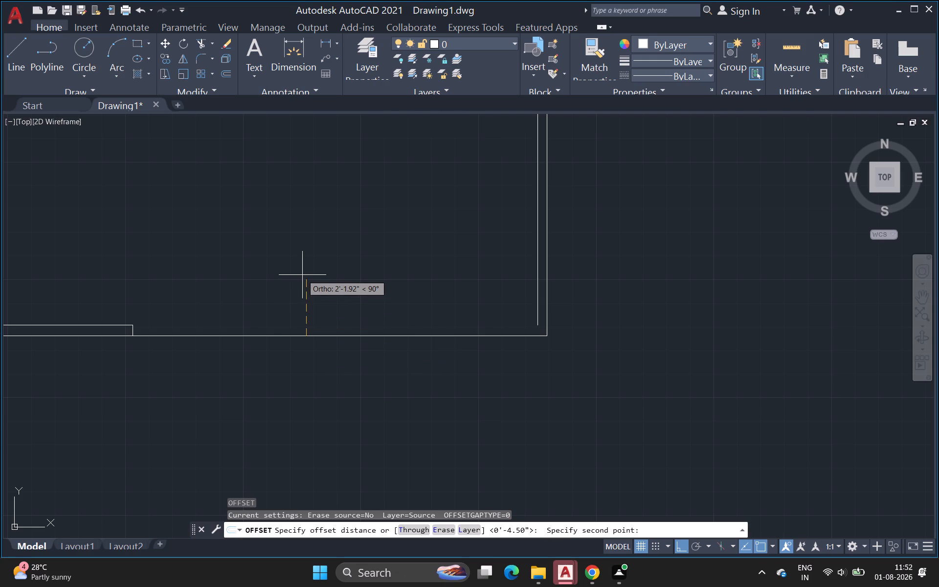
pyautogui.press('9')
pyautogui.hotkey('shift', '"')
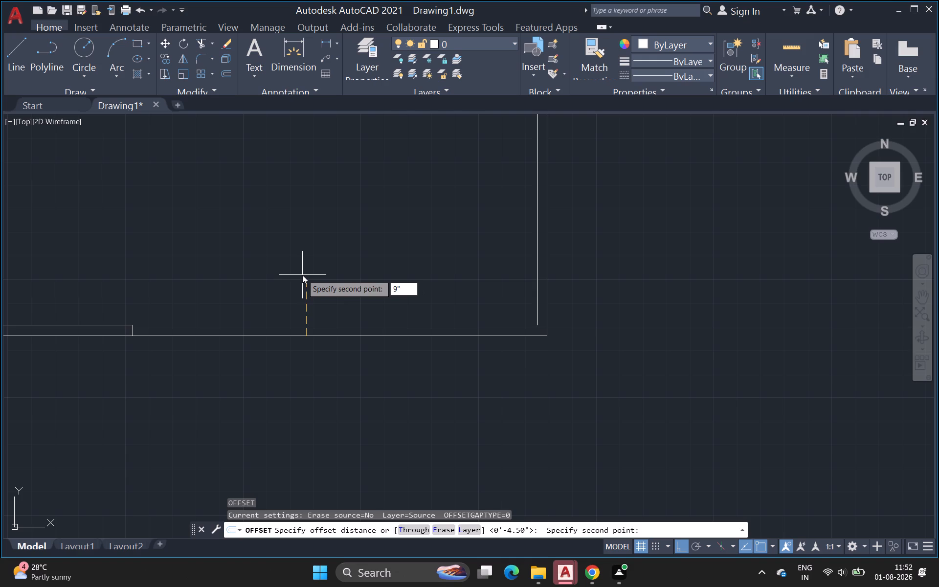
pyautogui.press('Return')
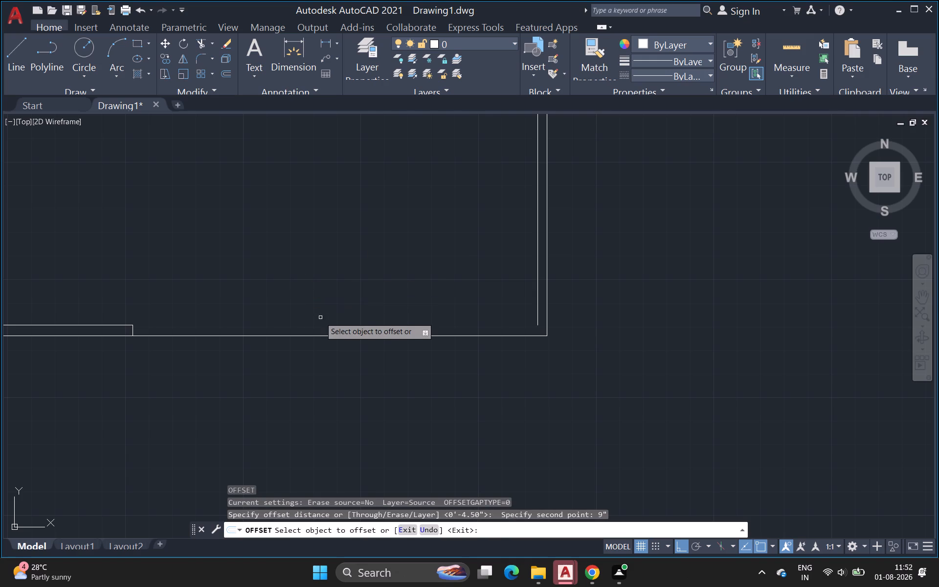
pyautogui.click(313, 337)
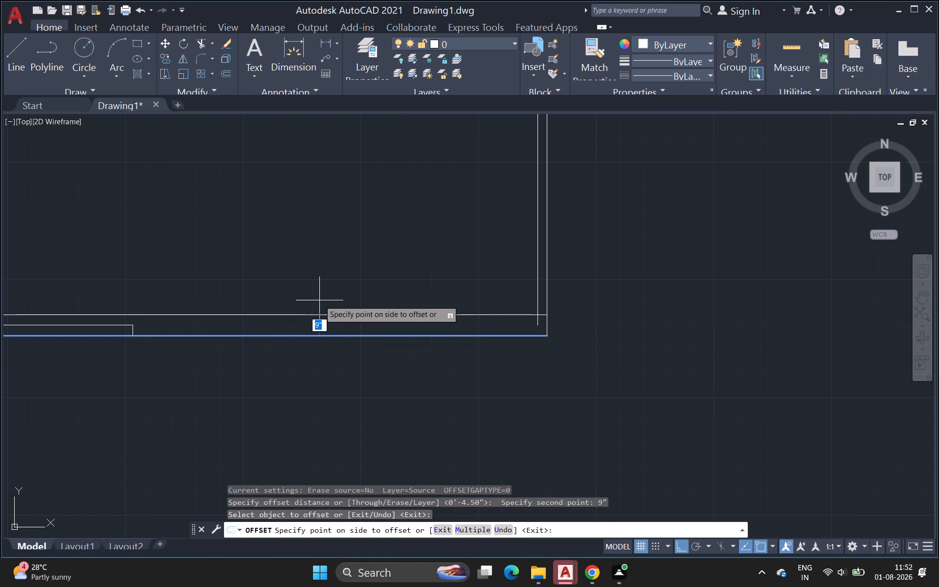
pyautogui.click(319, 300)
pyautogui.press('Escape')
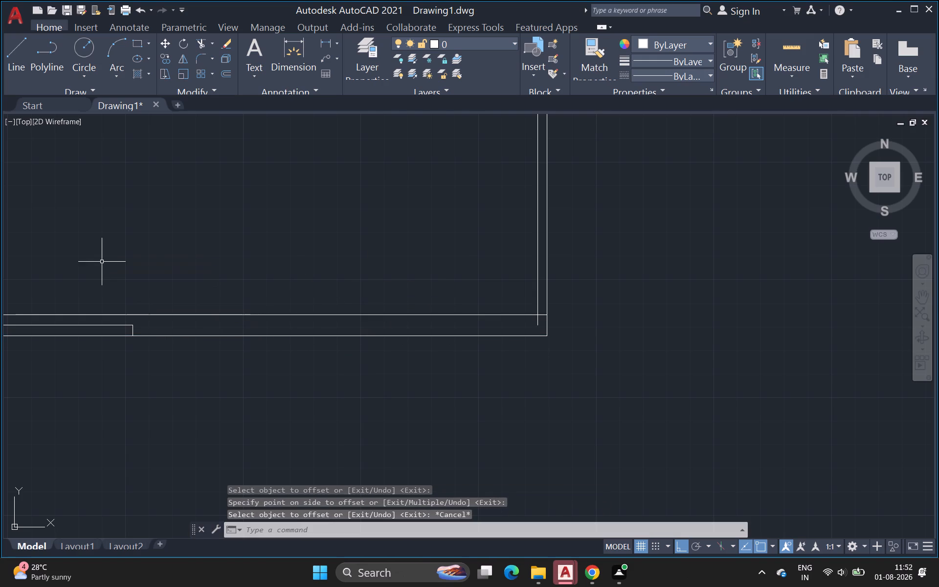
# Draw a vertical line from the top of the south wall's jamb line up to the 9" offset line.
pyautogui.click(19, 47)
pyautogui.scroll(2, 144, 310)
pyautogui.click(112, 347)
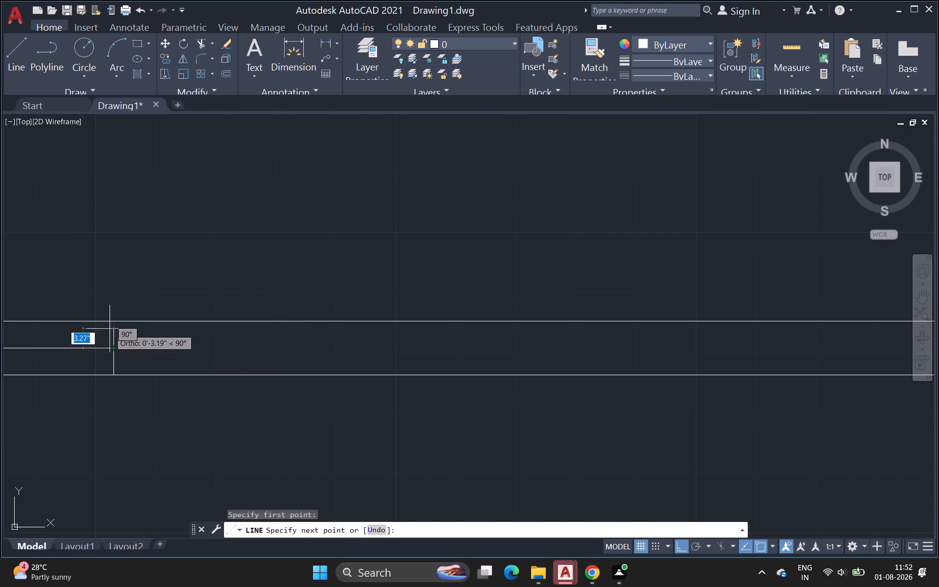
pyautogui.click(115, 318)
pyautogui.press('Escape')
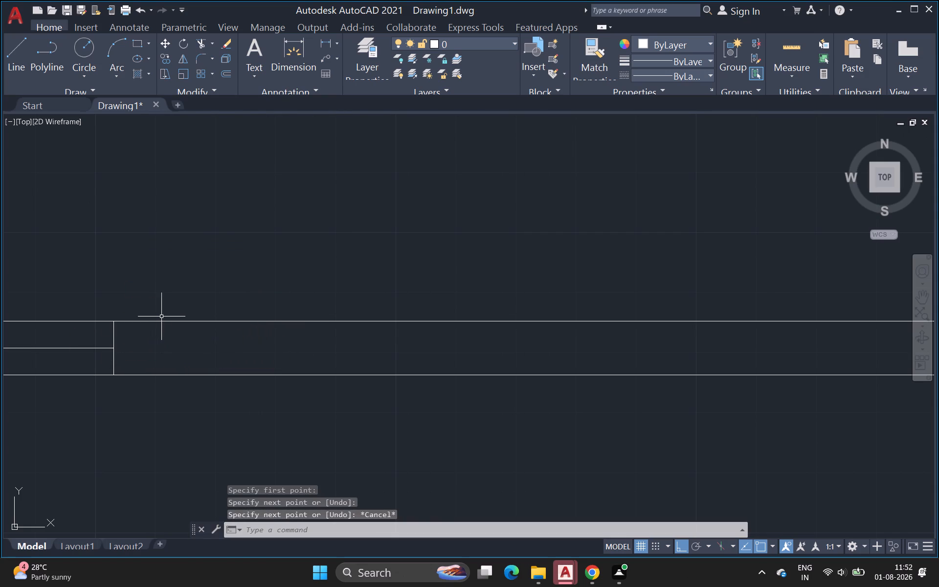
# Shorten the 9" offset line by stretching its west end east to the top of the extended jamb line.
pyautogui.scroll(-2, 69, 313)
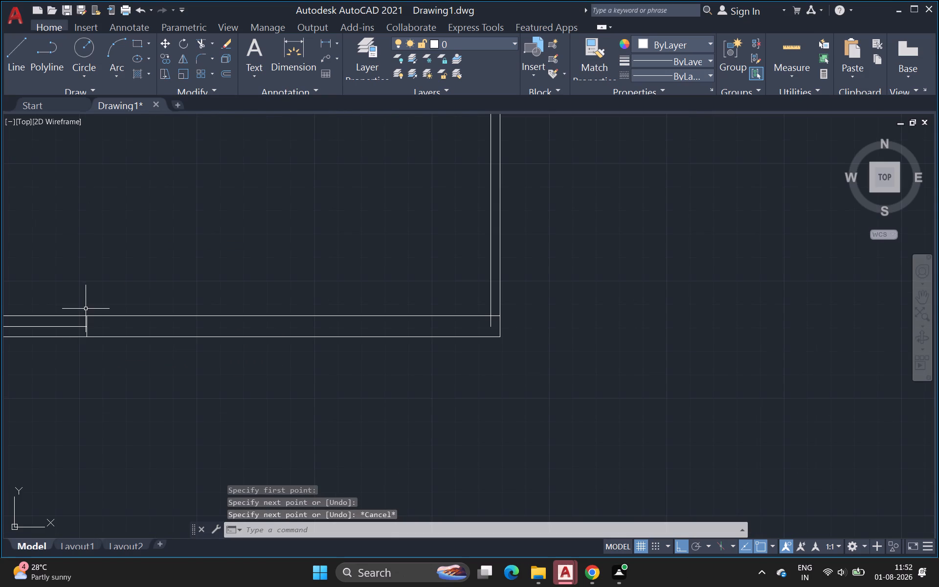
pyautogui.scroll(-1, 64, 319)
pyautogui.moveTo(64, 319); pyautogui.dragTo(551, 280, button='middle')
pyautogui.scroll(2, 229, 298)
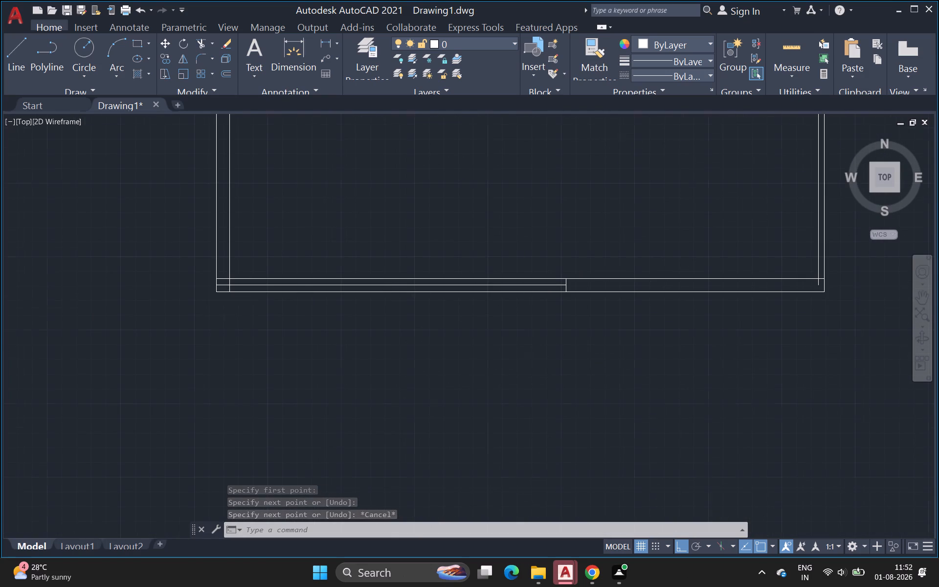
pyautogui.scroll(1, 229, 298)
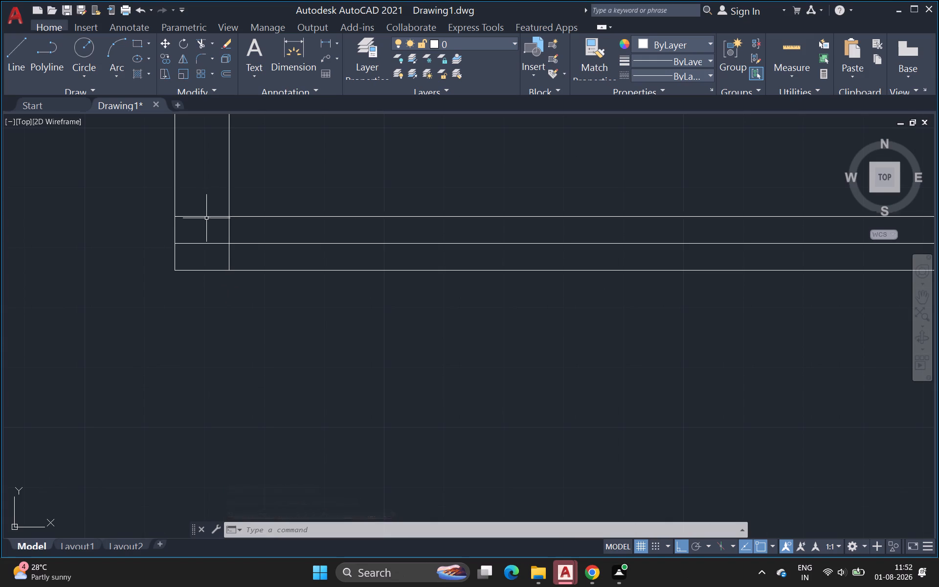
pyautogui.click(206, 218)
pyautogui.click(174, 216)
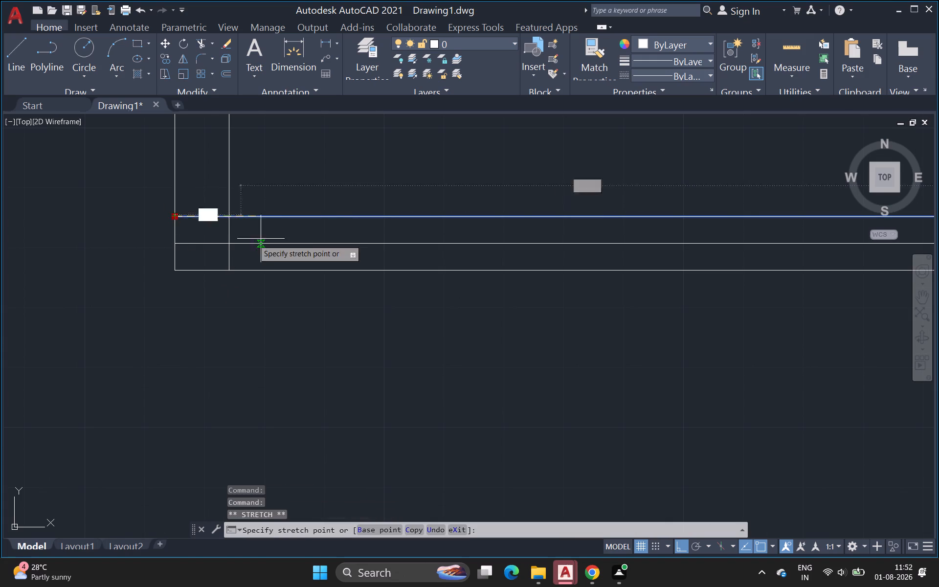
pyautogui.scroll(-1, 267, 237)
pyautogui.moveTo(275, 235); pyautogui.dragTo(0, 312, button='middle')
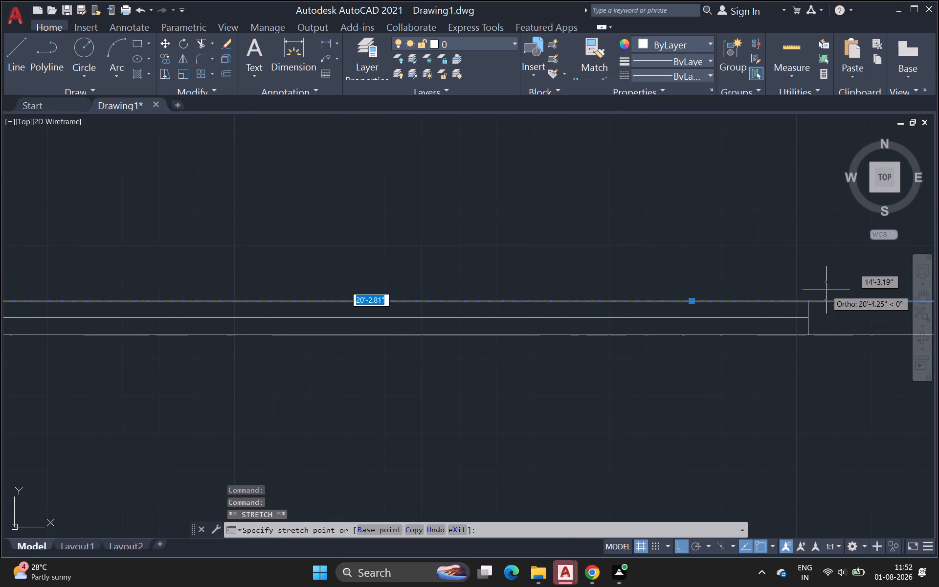
pyautogui.click(807, 301)
pyautogui.press('Escape')
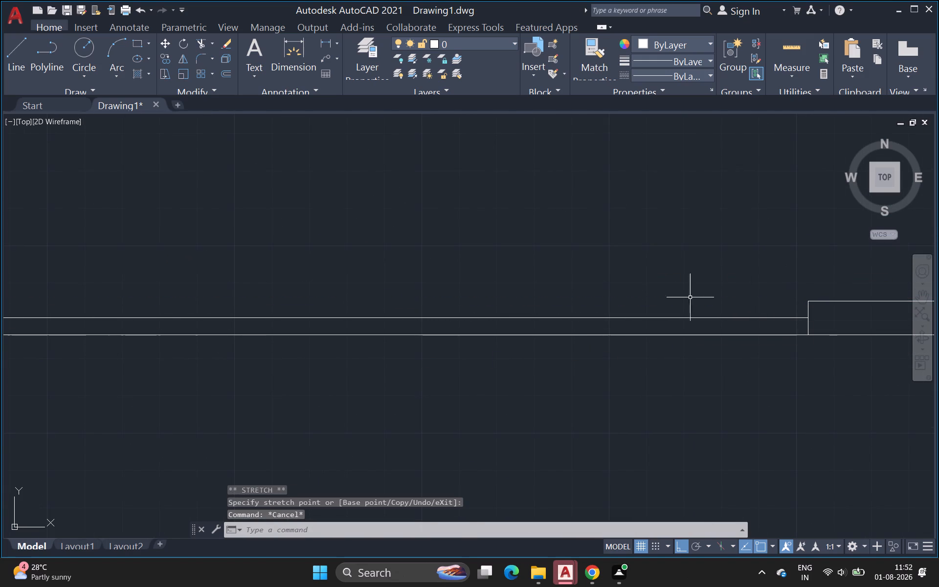
# Shorten the thinner south wall section's inner line by stretching its west end east to the west wall's inner line.
pyautogui.scroll(-1, 591, 312)
pyautogui.scroll(3, 179, 311)
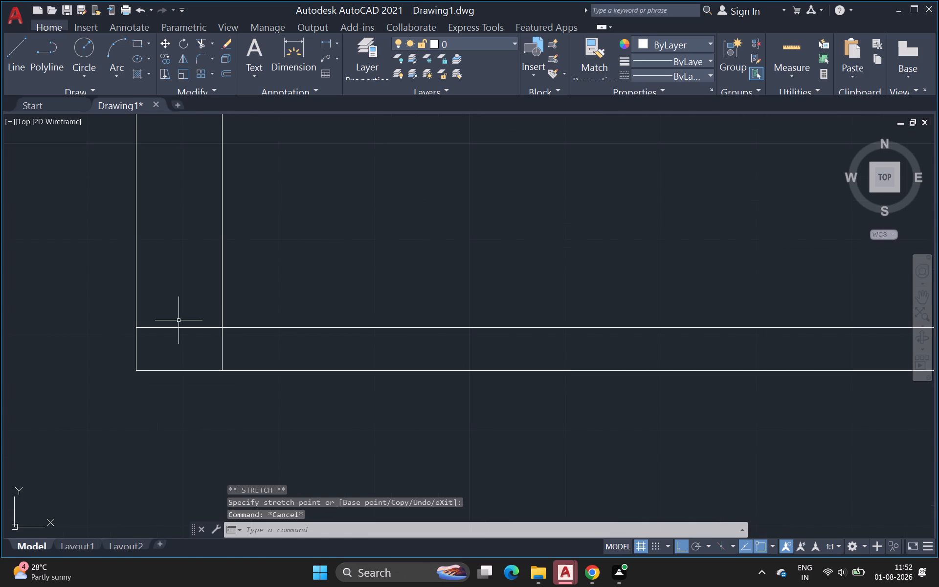
pyautogui.click(178, 328)
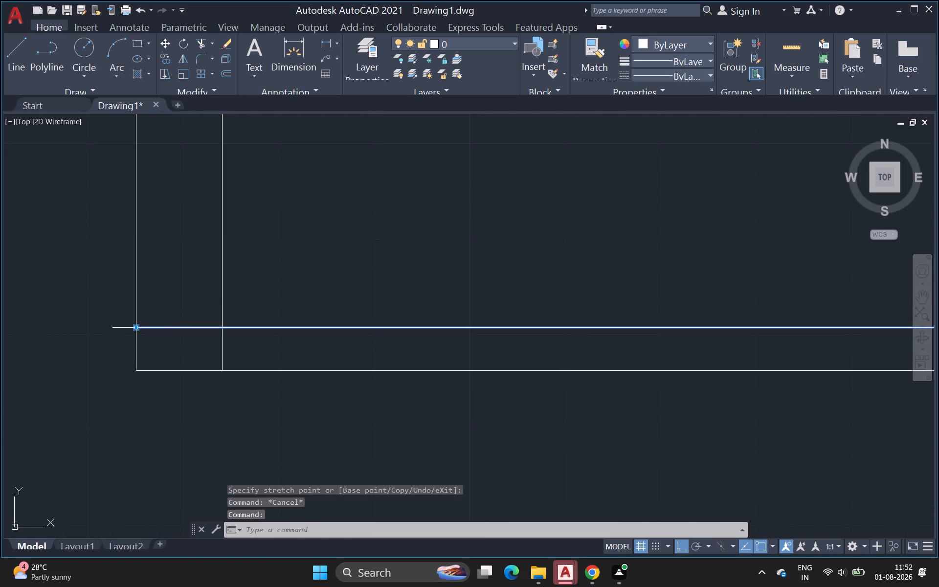
pyautogui.click(137, 326)
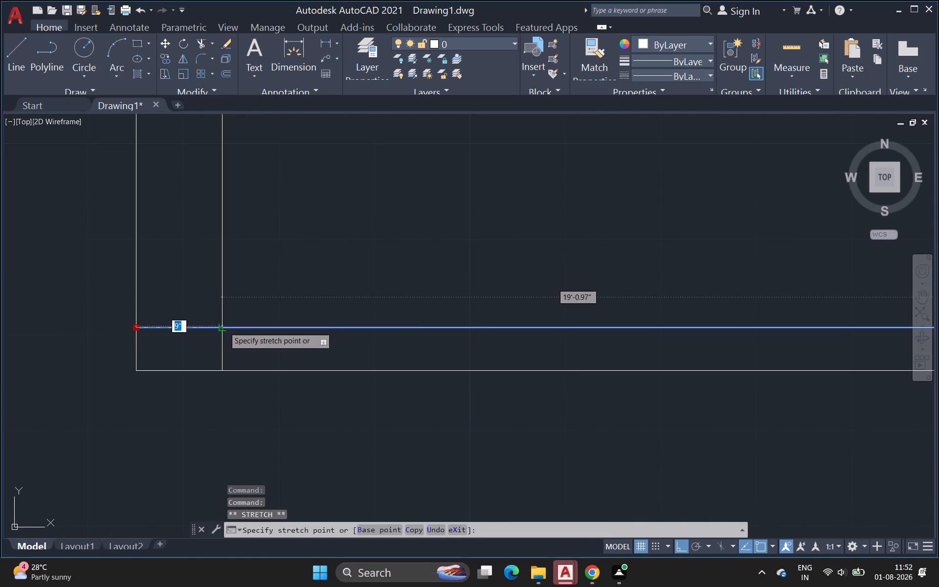
pyautogui.click(224, 327)
pyautogui.press('Escape')
# Shorten the east wall's inner line by stretching its south end up to the 9" offset line at the southeast corner.
pyautogui.scroll(-4, 312, 314)
pyautogui.moveTo(300, 321); pyautogui.dragTo(110, 355, button='middle')
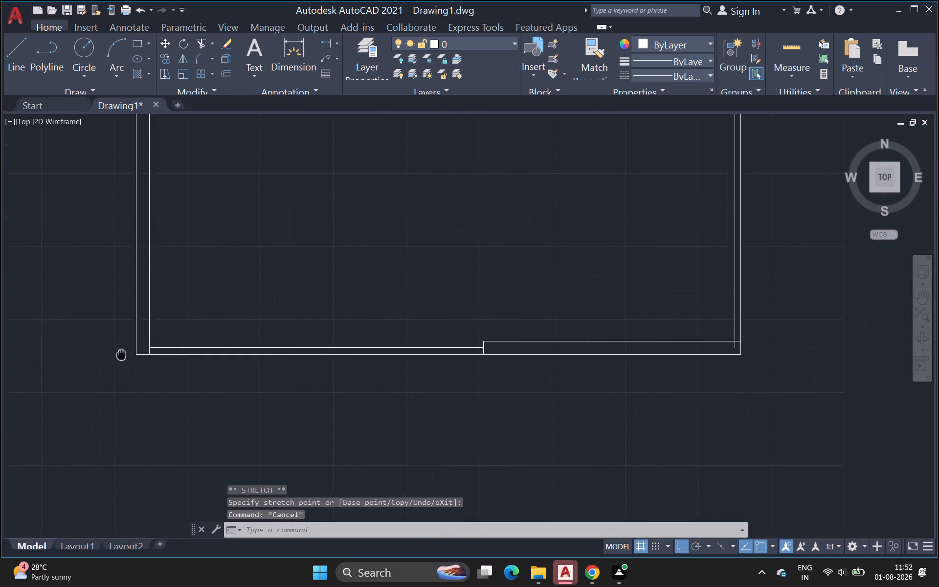
pyautogui.moveTo(110, 355); pyautogui.dragTo(82, 361, button='middle')
pyautogui.scroll(1, 82, 361)
pyautogui.scroll(-2, 487, 328)
pyautogui.moveTo(487, 329); pyautogui.dragTo(419, 368, button='middle')
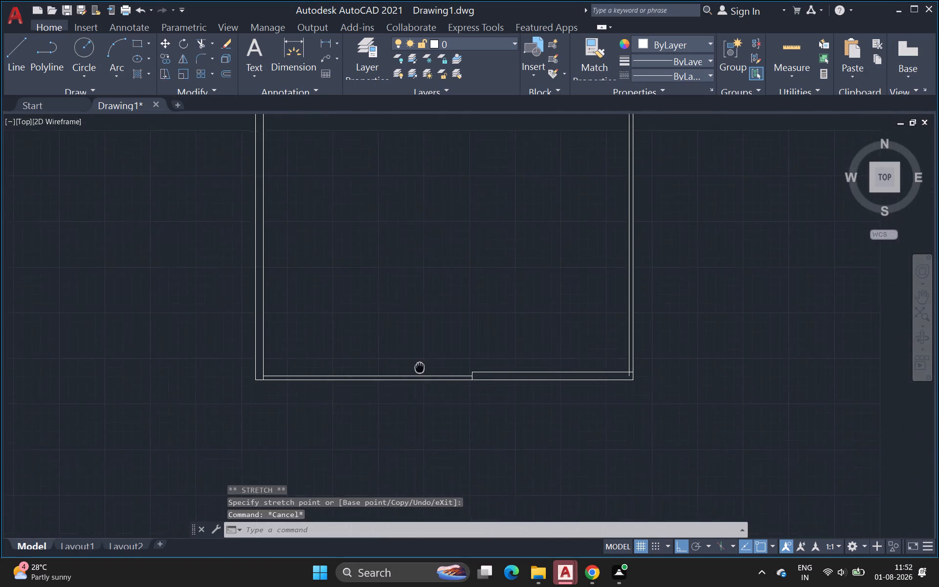
pyautogui.moveTo(419, 368); pyautogui.dragTo(417, 368, button='middle')
pyautogui.scroll(1, 417, 368)
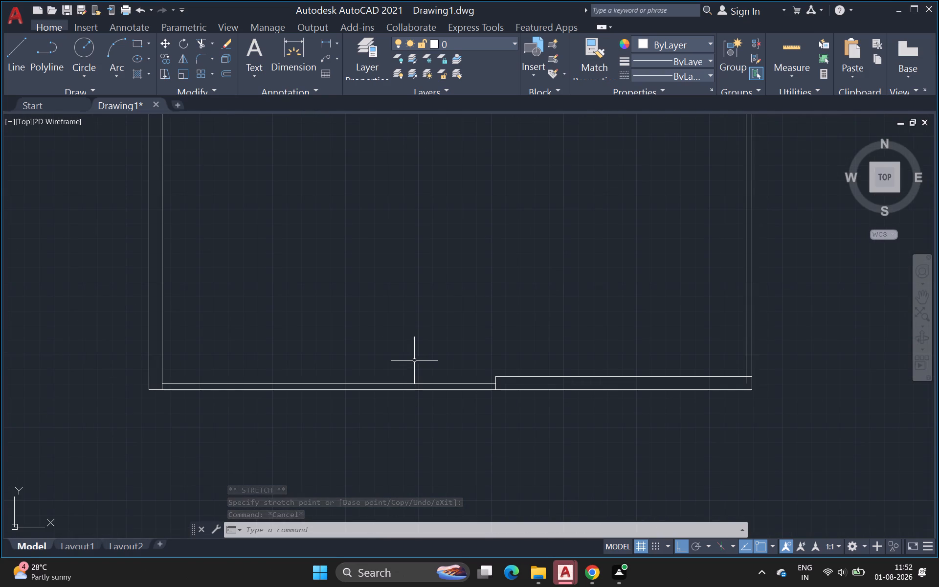
pyautogui.moveTo(408, 318); pyautogui.dragTo(393, 407, button='middle')
pyautogui.moveTo(391, 355); pyautogui.dragTo(389, 362, button='middle')
pyautogui.scroll(-1, 391, 355)
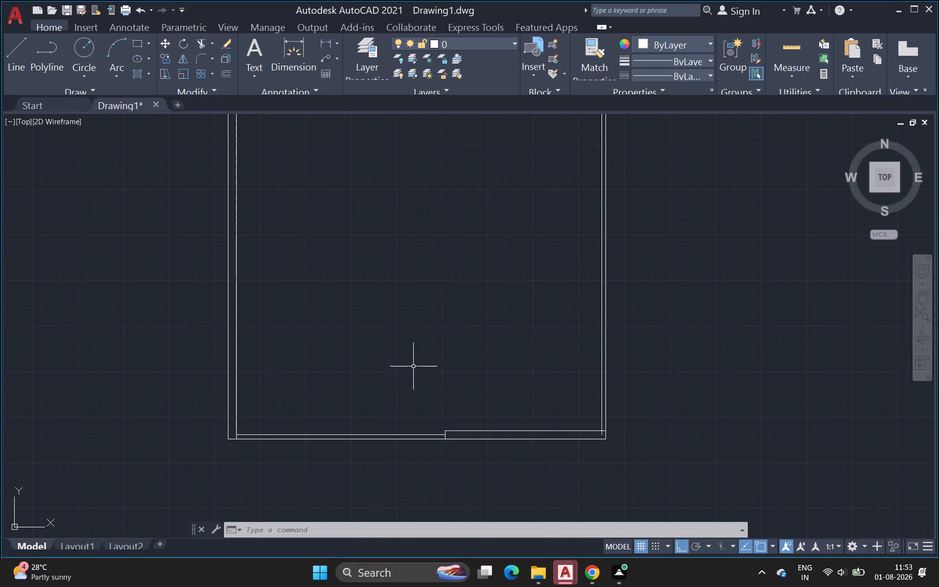
pyautogui.scroll(4, 604, 448)
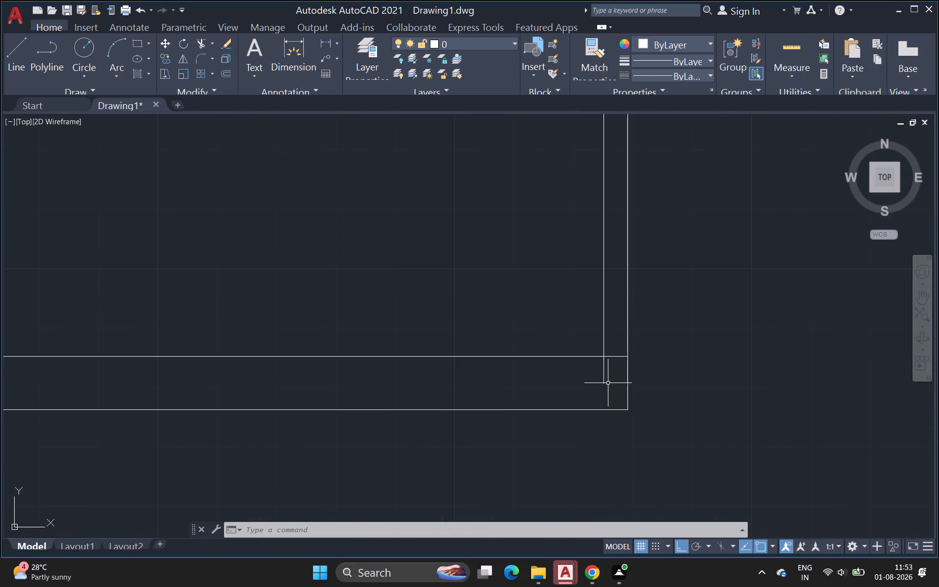
pyautogui.click(603, 370)
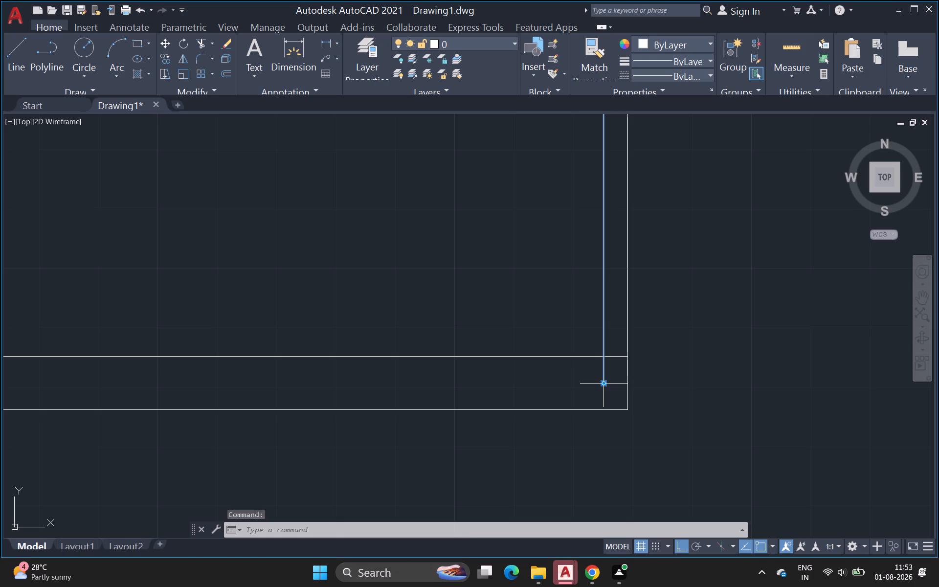
pyautogui.moveTo(604, 381); pyautogui.dragTo(604, 358)
pyautogui.click(604, 358)
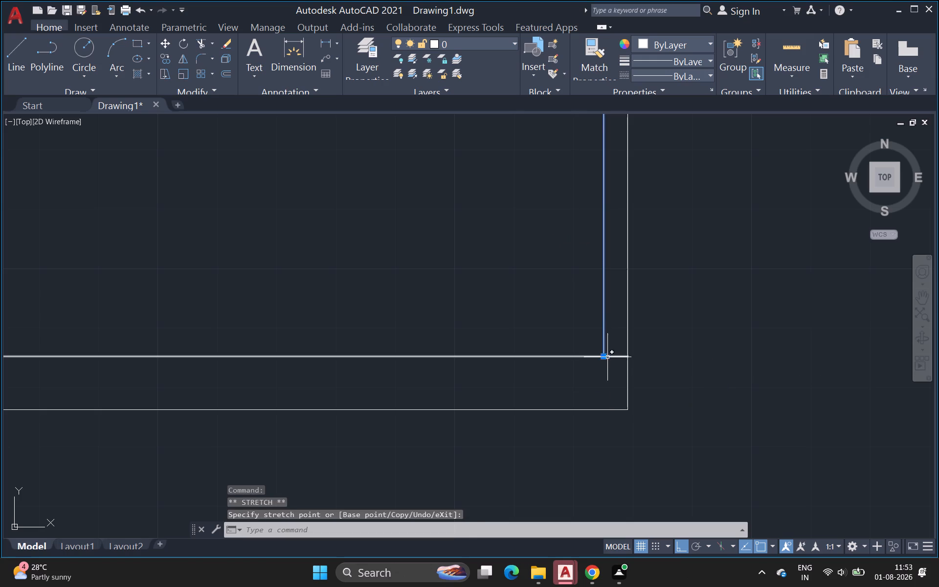
# Stretch the east end of the 9" offset line west to meet the east wall's inner line at the southeast corner.
pyautogui.click(614, 356)
pyautogui.moveTo(626, 357); pyautogui.dragTo(611, 361)
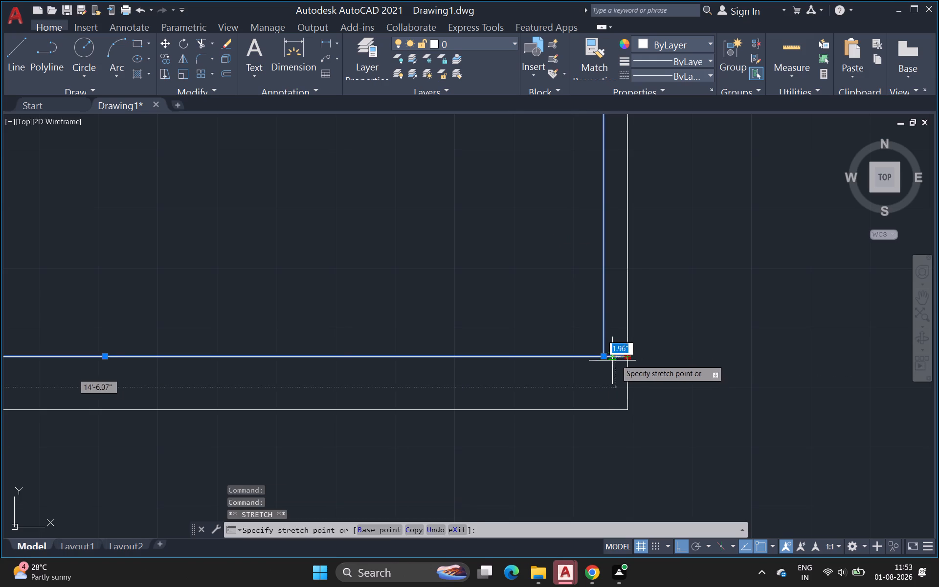
pyautogui.moveTo(611, 361); pyautogui.dragTo(605, 356)
pyautogui.click(603, 355)
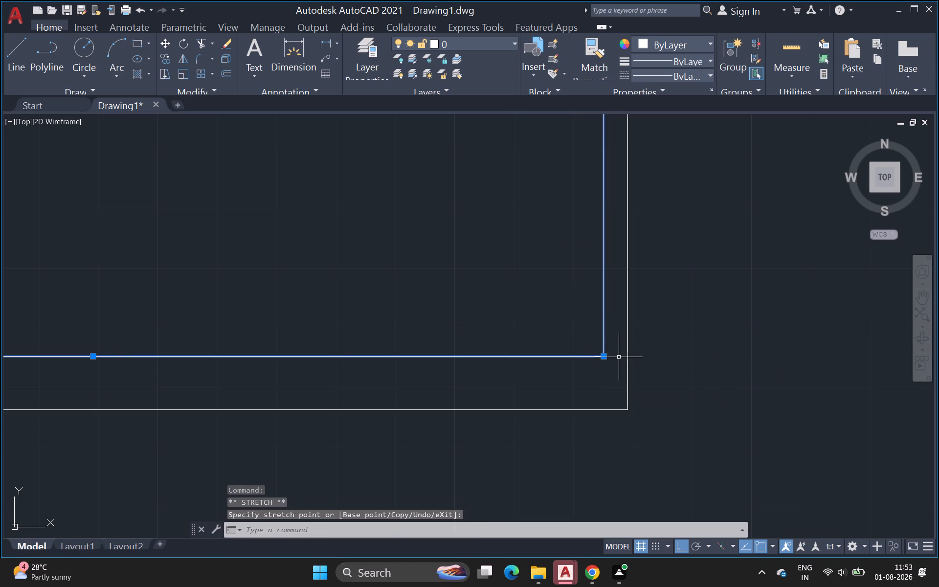
pyautogui.press('Escape')
# Examine the overall floor plan, the southwest corner and the stepped south wall.
pyautogui.scroll(-3, 518, 328)
pyautogui.moveTo(517, 360); pyautogui.dragTo(524, 435, button='middle')
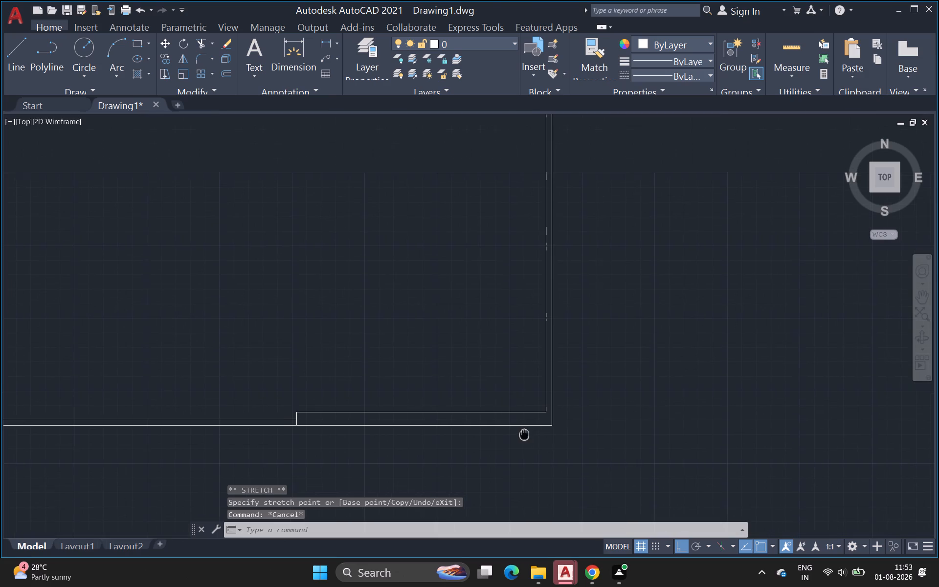
pyautogui.scroll(-2, 413, 299)
pyautogui.moveTo(413, 303); pyautogui.dragTo(469, 396, button='middle')
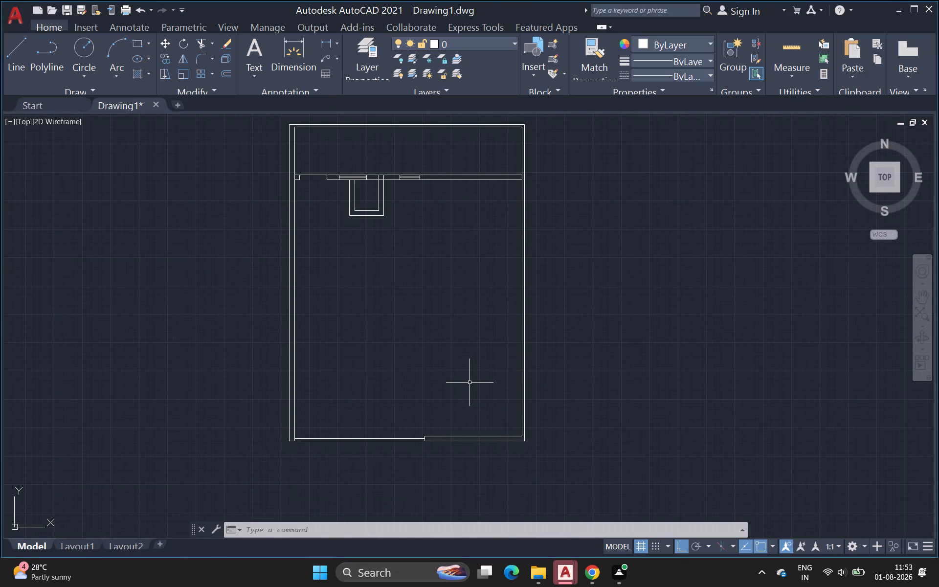
pyautogui.scroll(3, 268, 436)
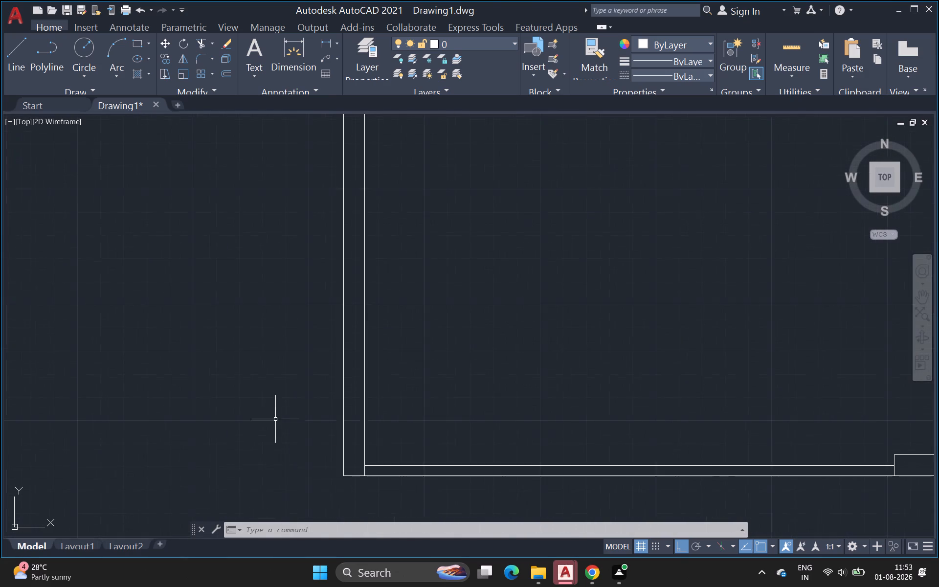
pyautogui.moveTo(274, 412); pyautogui.dragTo(154, 260, button='middle')
pyautogui.scroll(2, 183, 271)
pyautogui.moveTo(179, 270); pyautogui.dragTo(102, 241, button='middle')
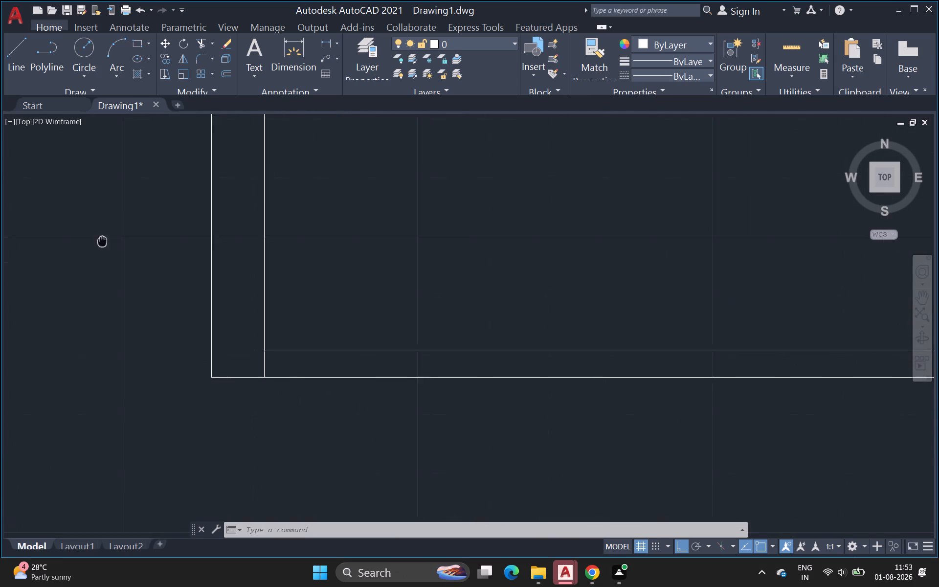
pyautogui.moveTo(102, 241); pyautogui.dragTo(44, 190, button='middle')
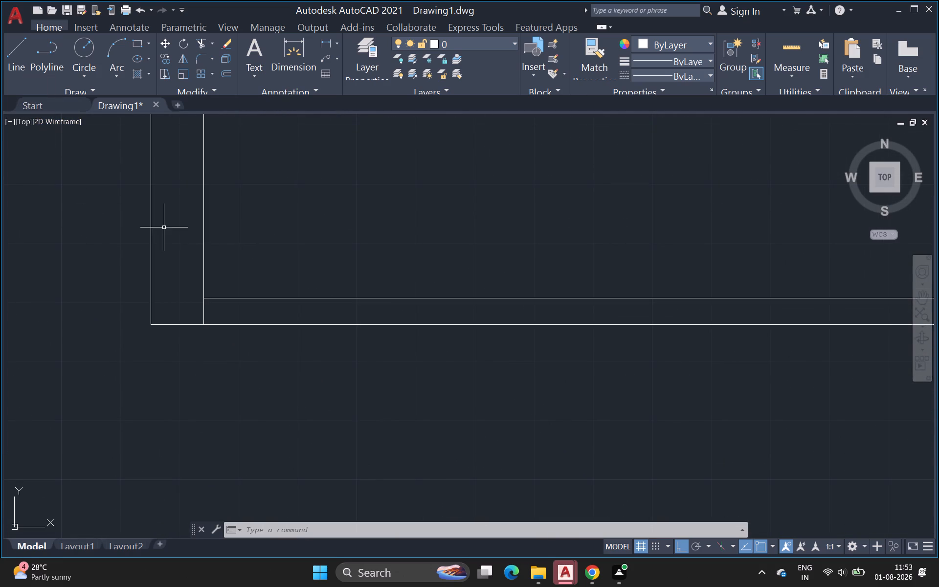
pyautogui.scroll(-1, 166, 227)
pyautogui.moveTo(166, 227); pyautogui.dragTo(101, 330, button='middle')
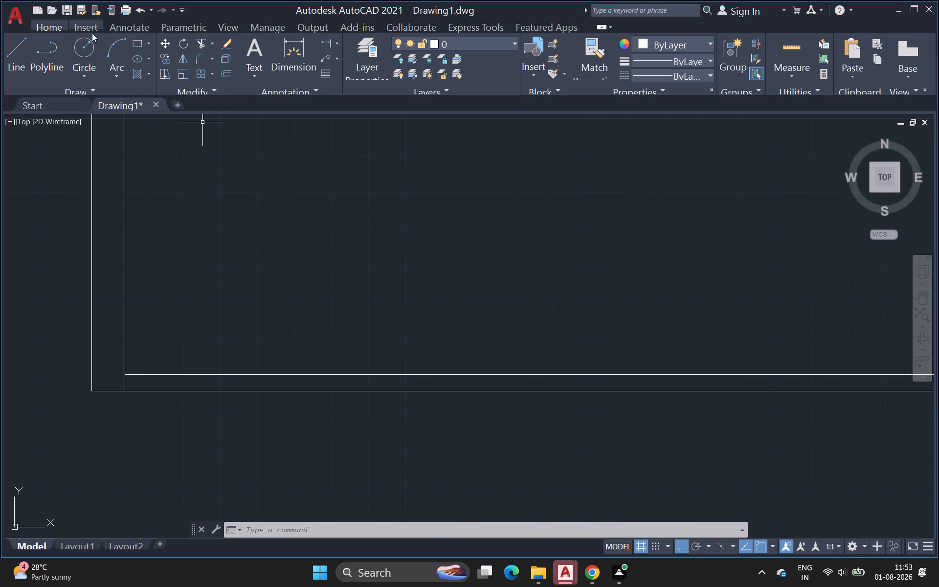
pyautogui.scroll(-1, 290, 325)
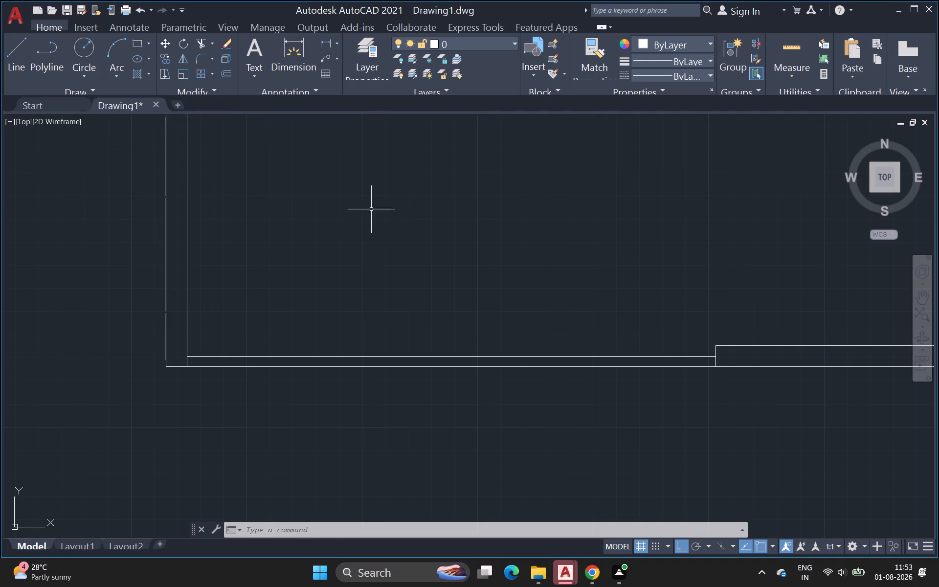
pyautogui.scroll(-2, 233, 223)
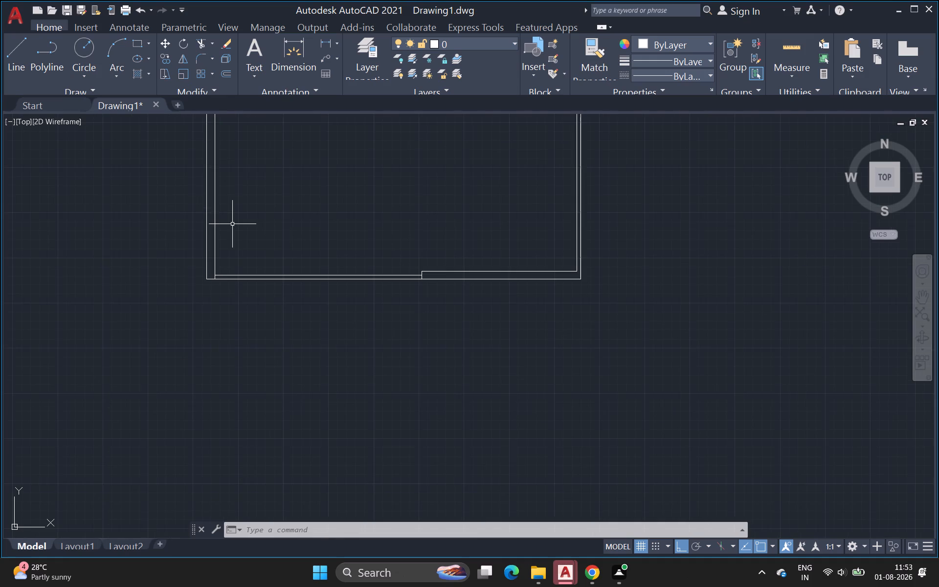
pyautogui.scroll(1, 232, 223)
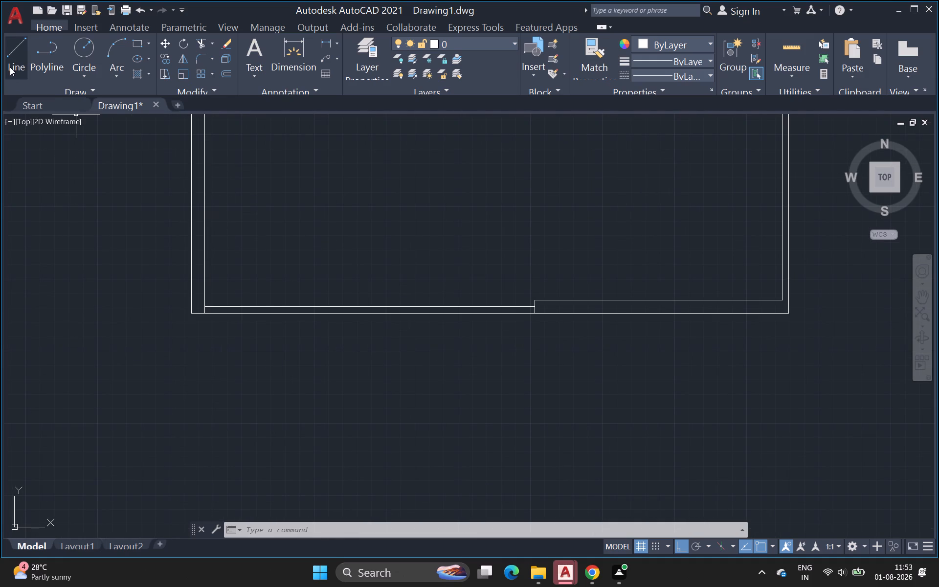
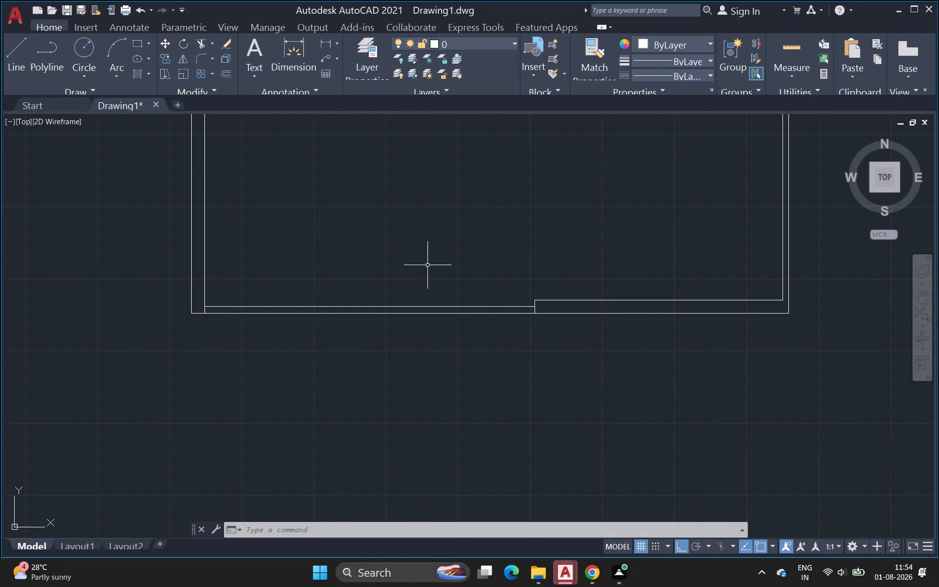
# Draw an 8'0 line north along the west wall's inner line from the inner southwest corner, continuing with a short segment east.
pyautogui.click(11, 51)
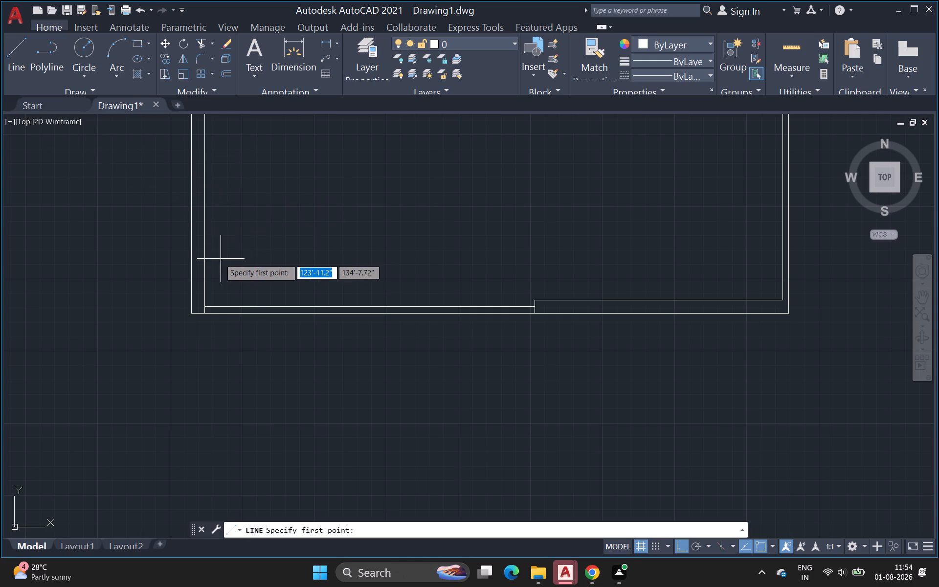
pyautogui.scroll(3, 205, 260)
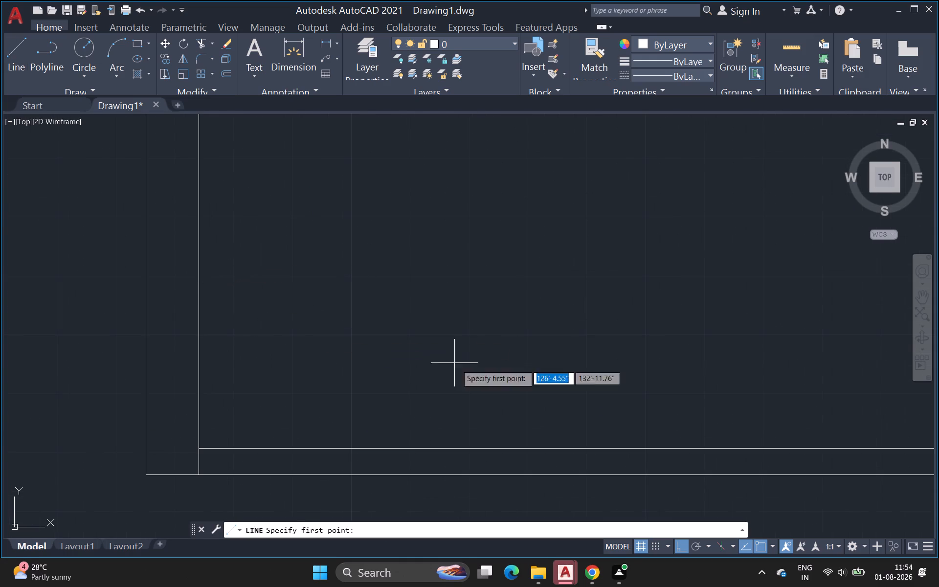
pyautogui.click(200, 449)
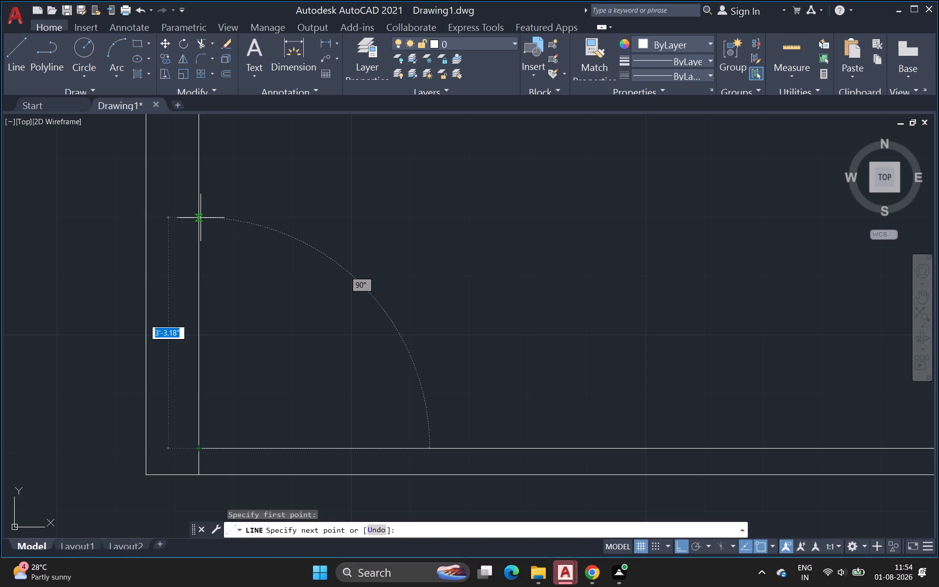
pyautogui.press("'")
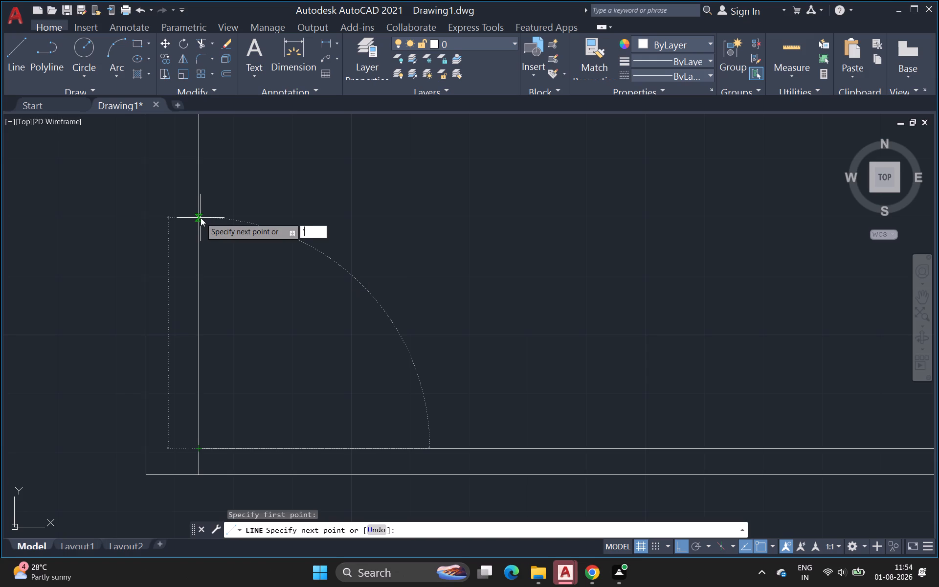
pyautogui.press('BackSpace')
pyautogui.press('8')
pyautogui.press("'")
pyautogui.press('0')
pyautogui.press('Return')
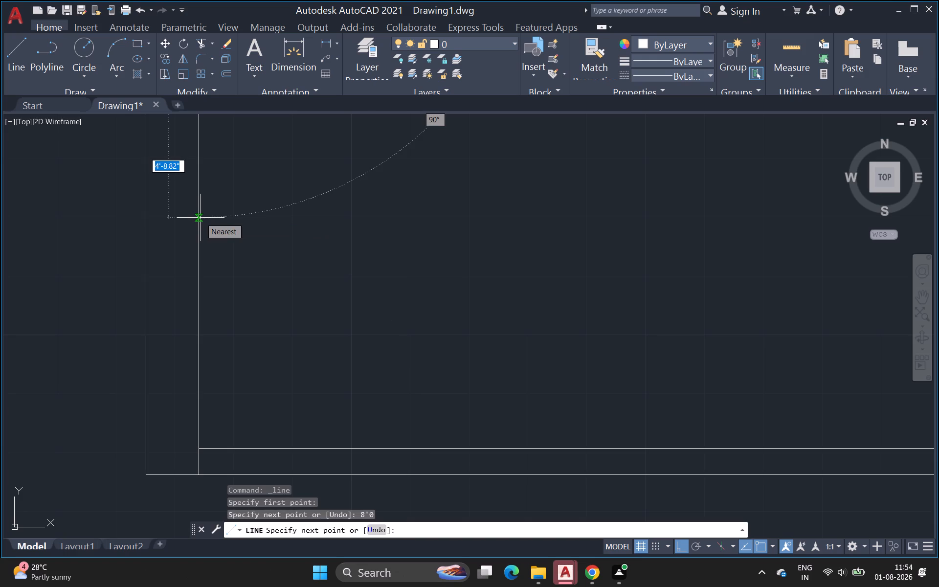
pyautogui.scroll(-4, 201, 191)
pyautogui.moveTo(232, 233); pyautogui.dragTo(217, 291, button='middle')
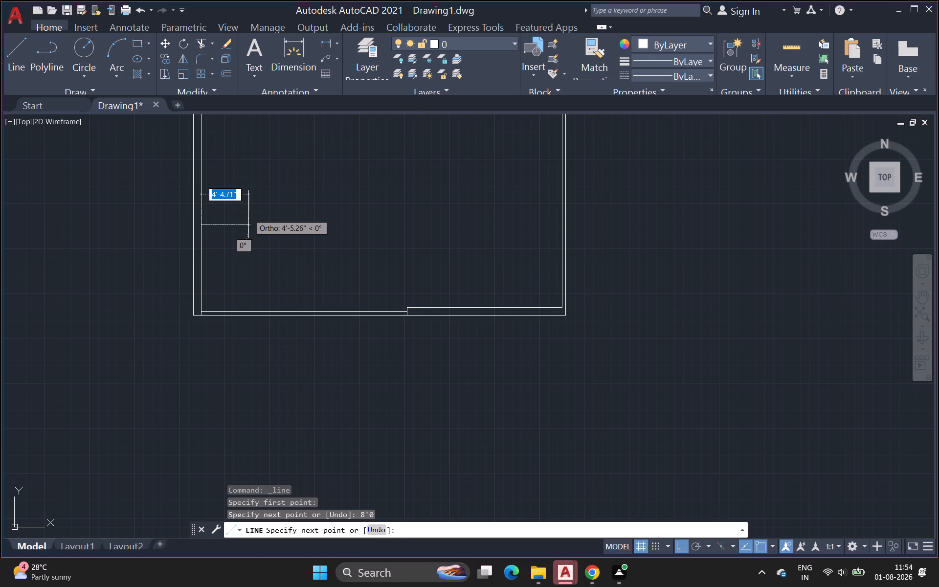
pyautogui.click(237, 207)
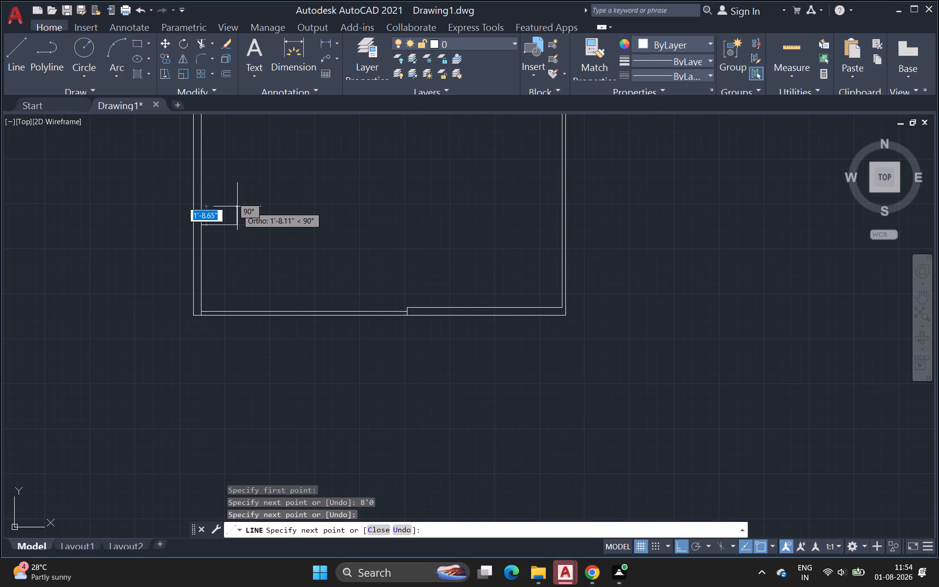
pyautogui.press('Escape')
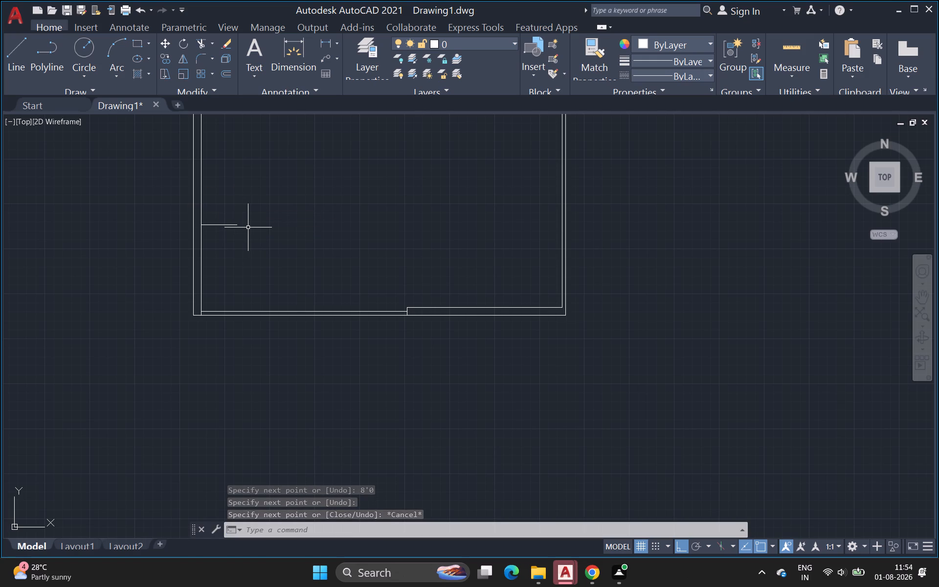
pyautogui.press('Escape')
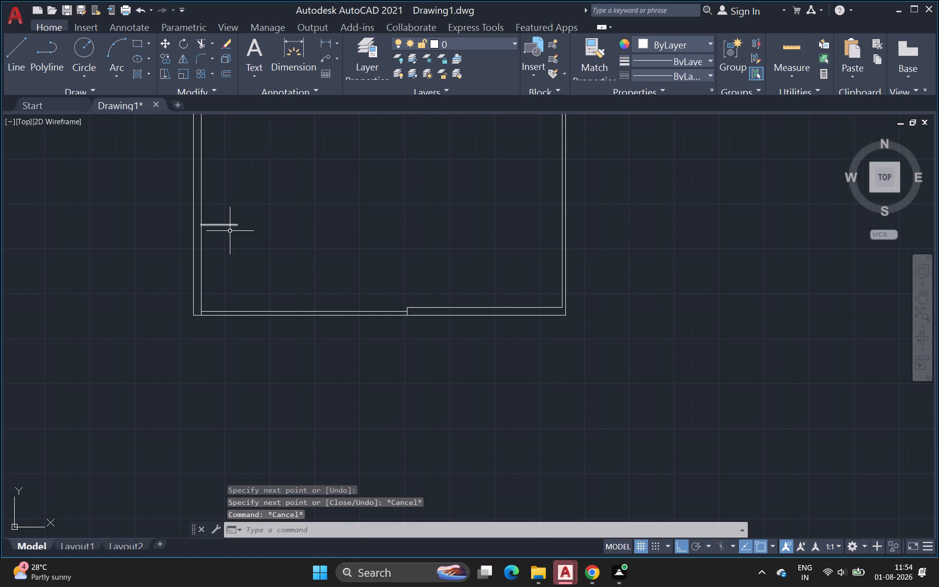
# Offset the 8'0 line on the west wall's inner face 5'10.5" to the east.
pyautogui.press('o')
pyautogui.press('Return')
pyautogui.scroll(2, 201, 261)
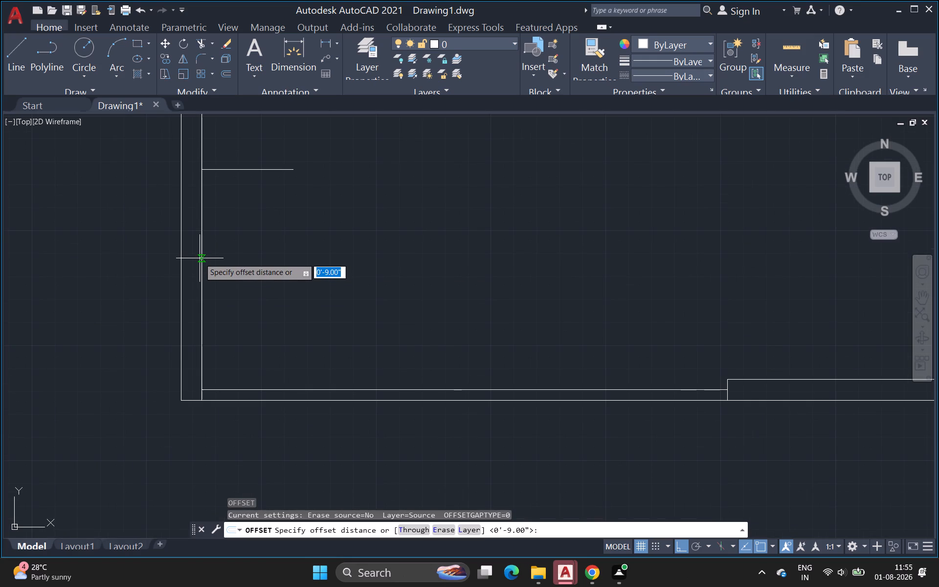
pyautogui.scroll(4, 199, 258)
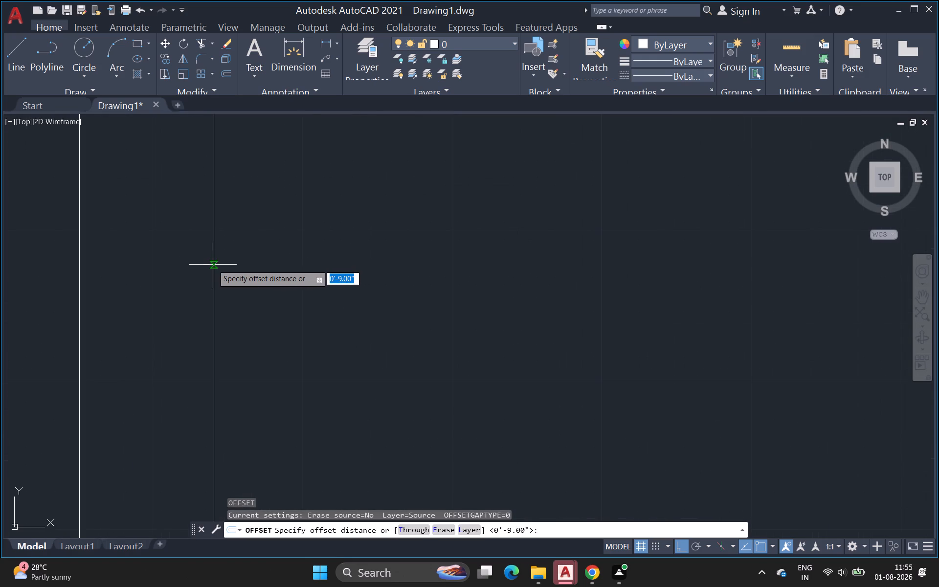
pyautogui.click(214, 265)
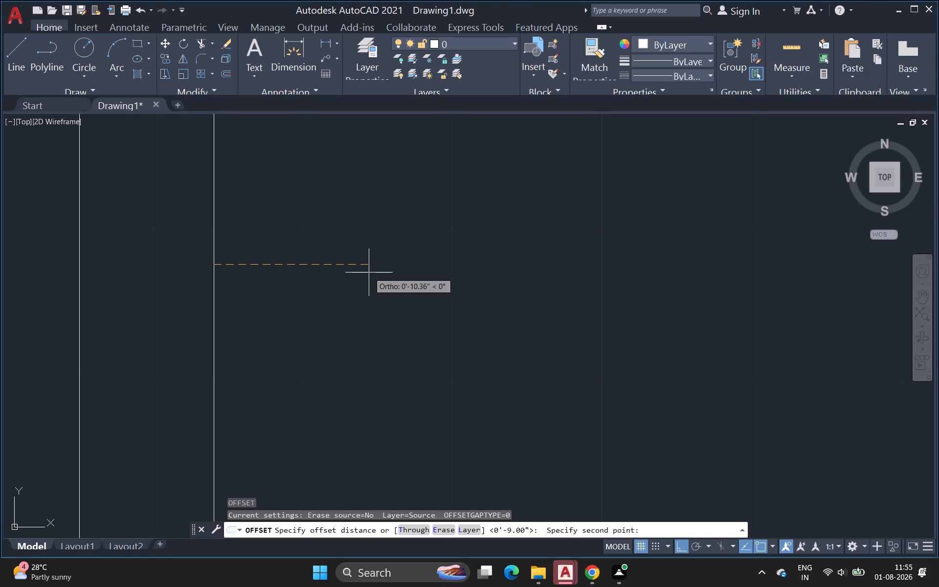
pyautogui.press('5')
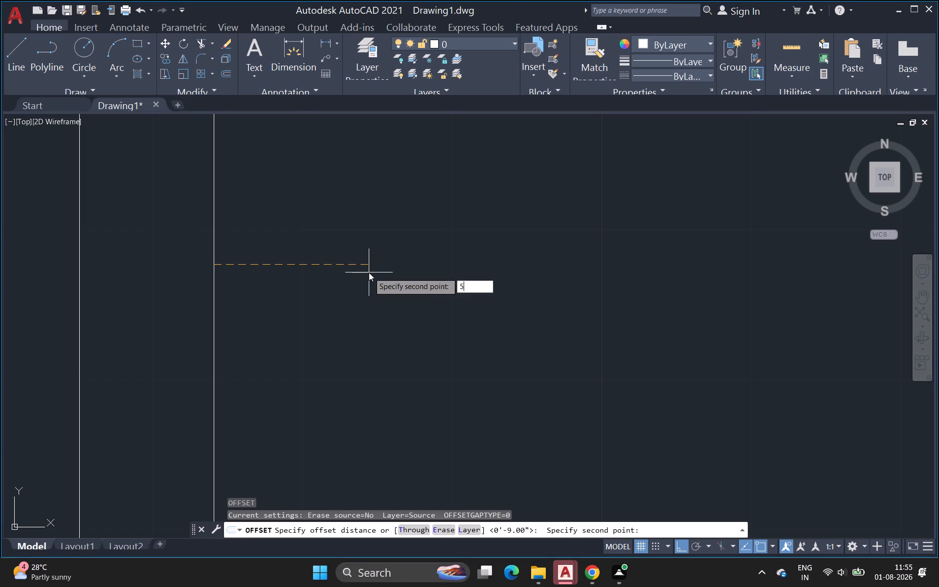
pyautogui.press("'")
pyautogui.press('1')
pyautogui.press('0')
pyautogui.press('.')
pyautogui.press('5')
pyautogui.hotkey('shift', '"')
pyautogui.press('Return')
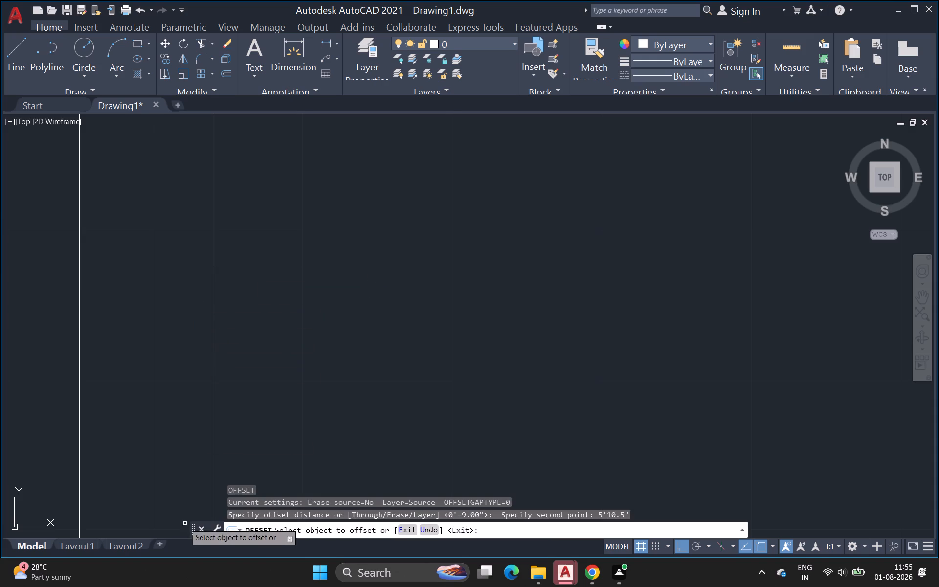
pyautogui.scroll(-2, 168, 392)
pyautogui.moveTo(167, 389); pyautogui.dragTo(169, 324, button='middle')
pyautogui.scroll(-4, 202, 447)
pyautogui.moveTo(211, 417); pyautogui.dragTo(214, 408, button='middle')
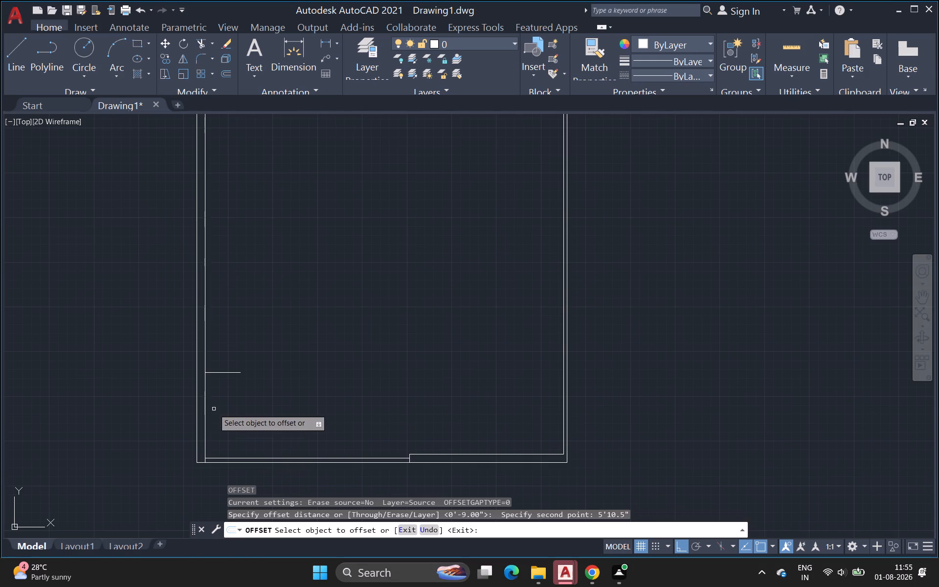
pyautogui.click(206, 415)
pyautogui.click(226, 422)
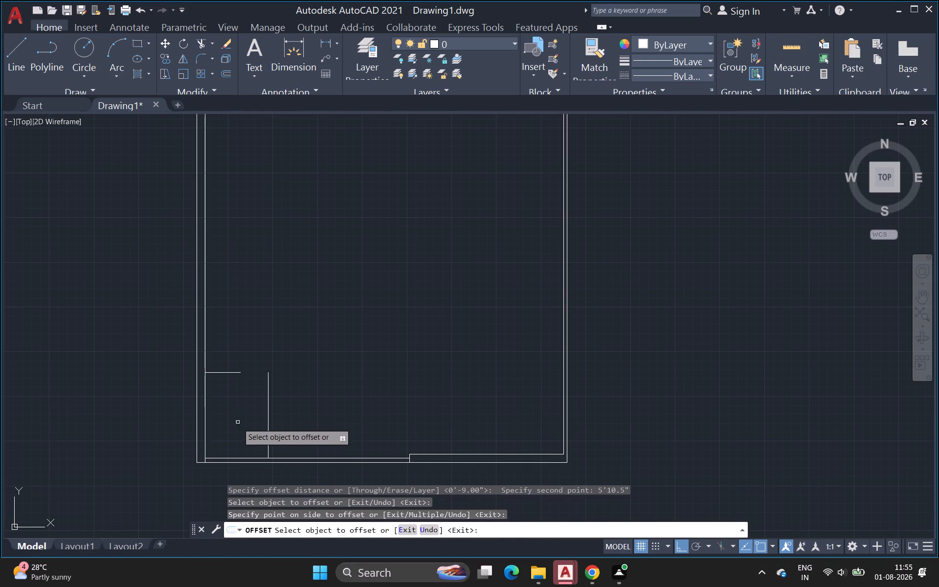
pyautogui.press('Escape')
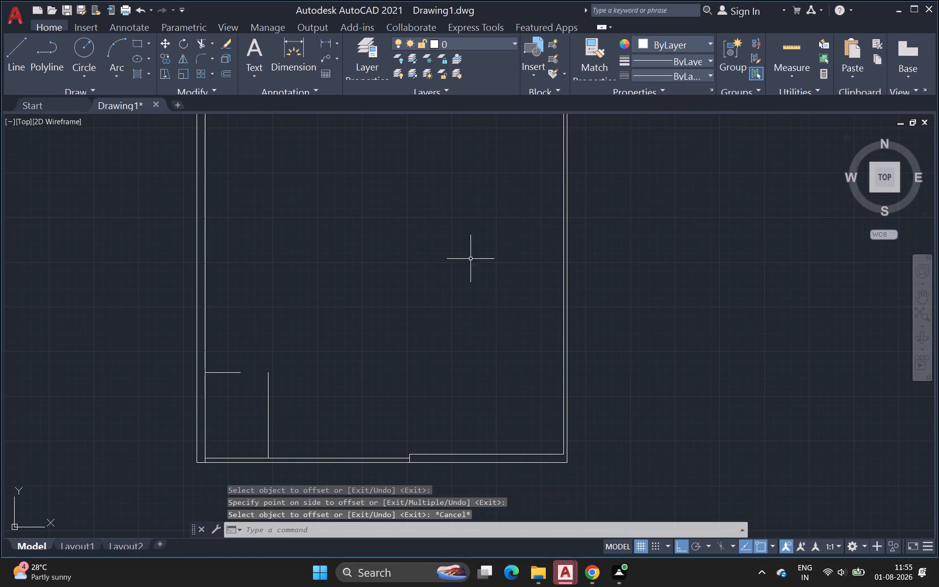
# Erase the short horizontal line projecting east from the west wall's inner line.
pyautogui.click(227, 371)
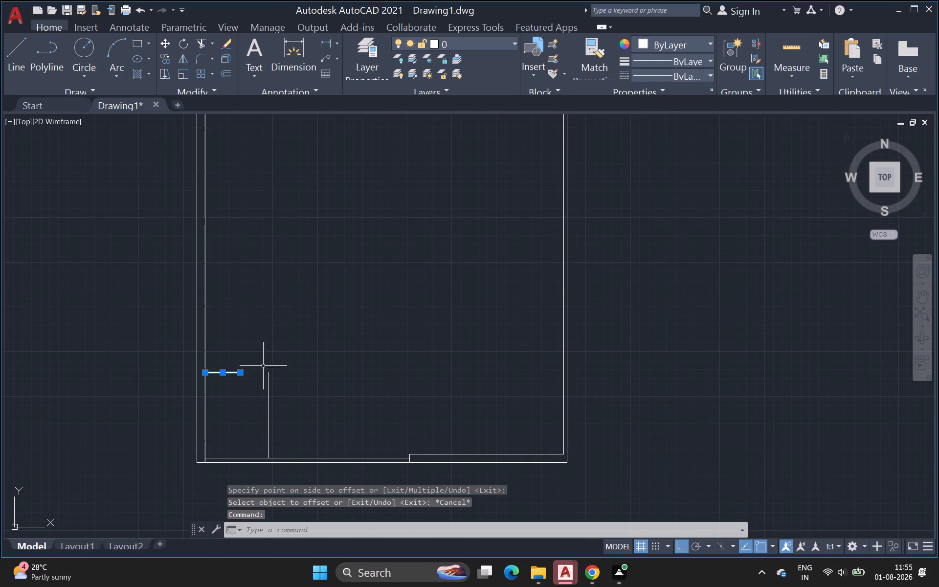
pyautogui.press('Insert')
pyautogui.press('Delete')
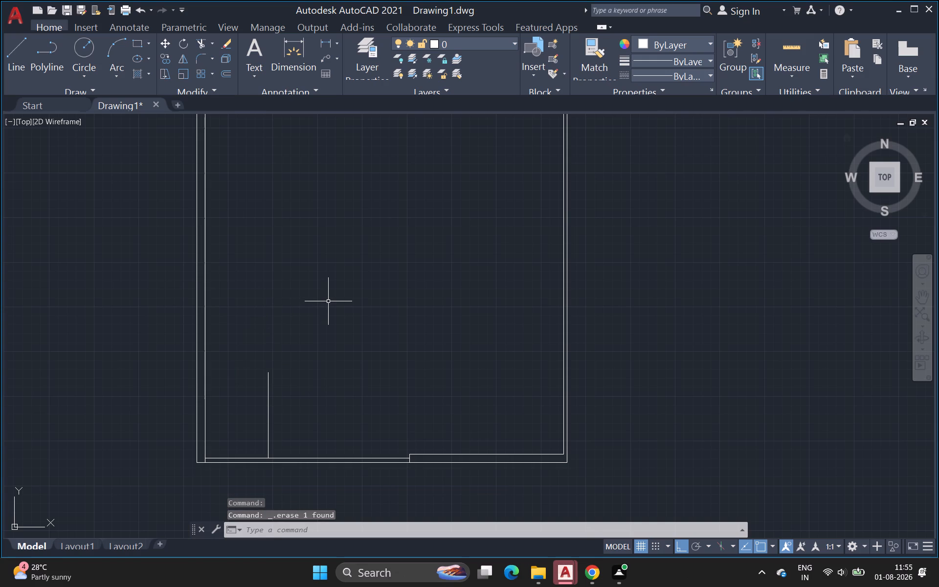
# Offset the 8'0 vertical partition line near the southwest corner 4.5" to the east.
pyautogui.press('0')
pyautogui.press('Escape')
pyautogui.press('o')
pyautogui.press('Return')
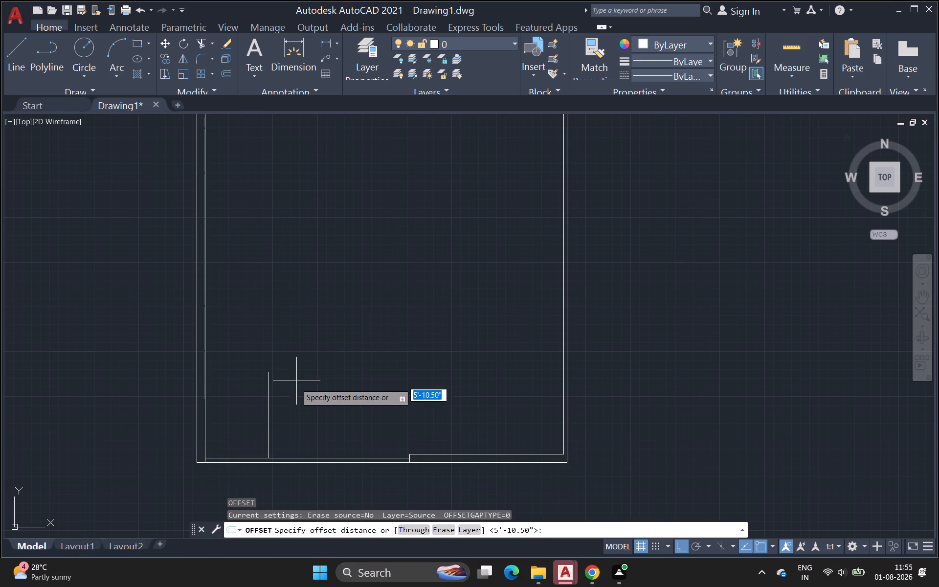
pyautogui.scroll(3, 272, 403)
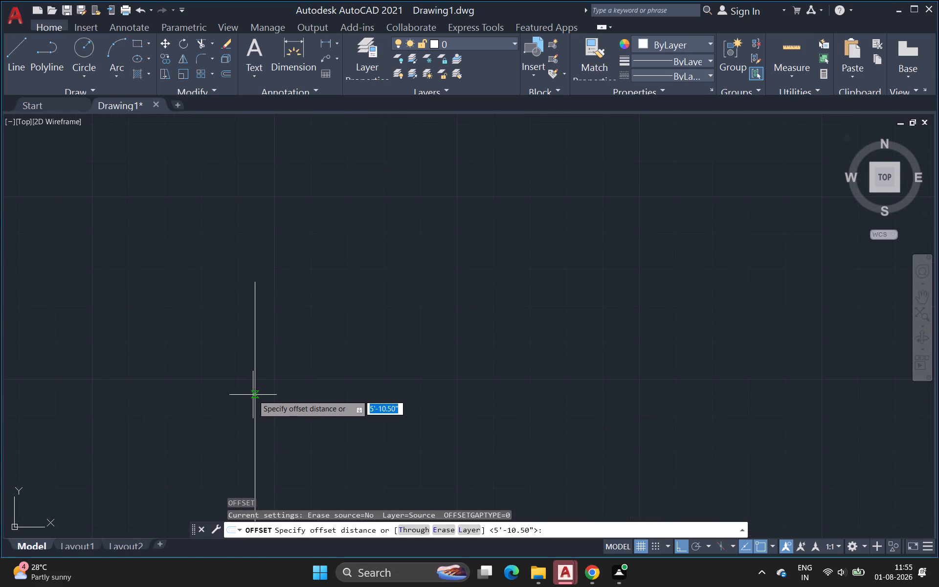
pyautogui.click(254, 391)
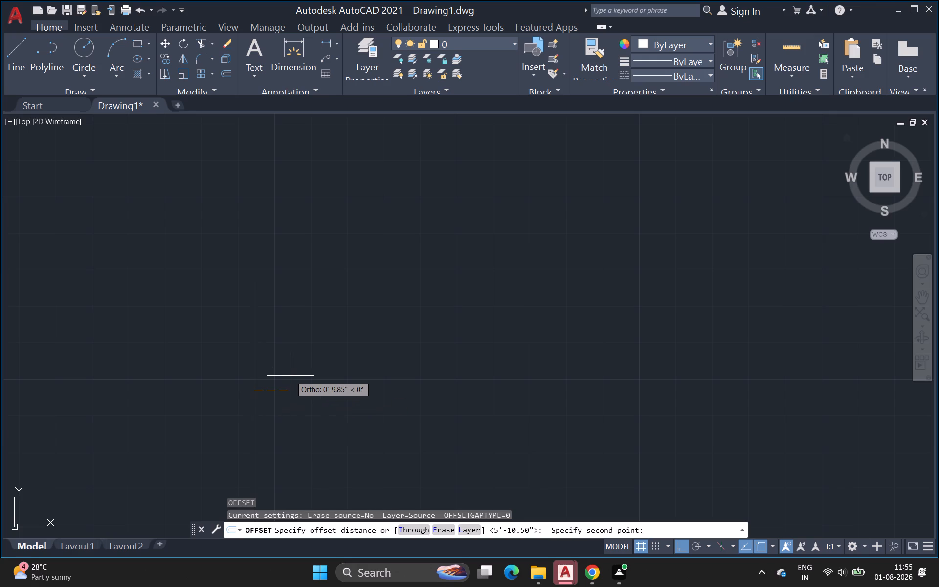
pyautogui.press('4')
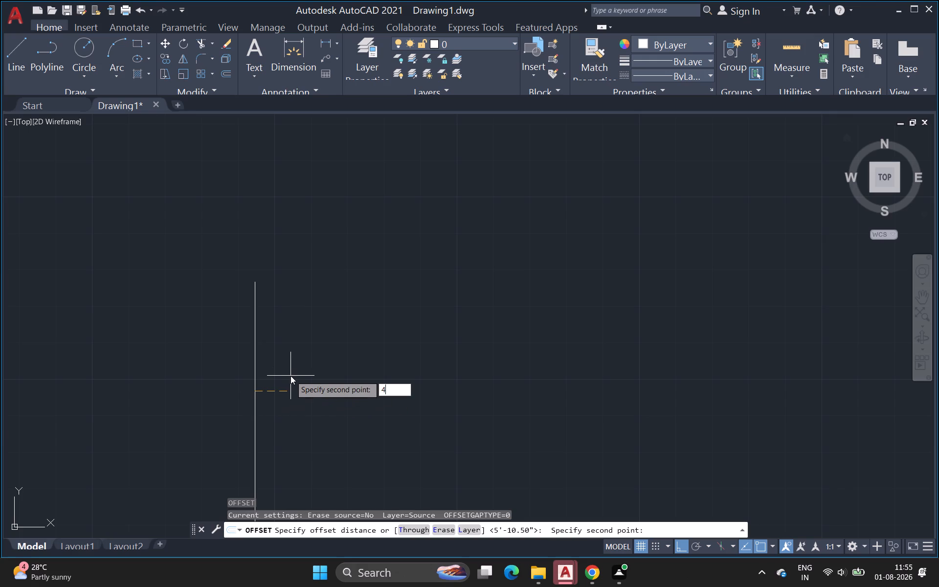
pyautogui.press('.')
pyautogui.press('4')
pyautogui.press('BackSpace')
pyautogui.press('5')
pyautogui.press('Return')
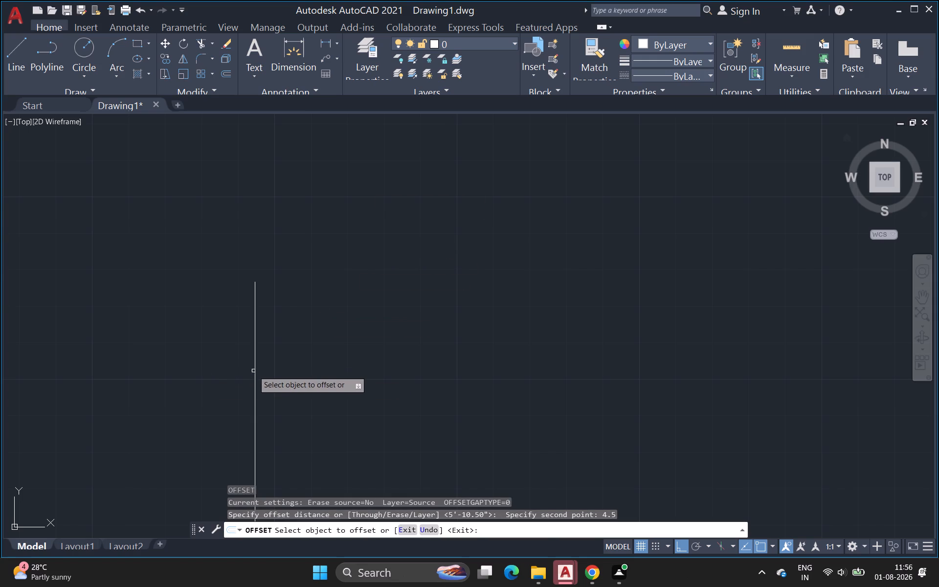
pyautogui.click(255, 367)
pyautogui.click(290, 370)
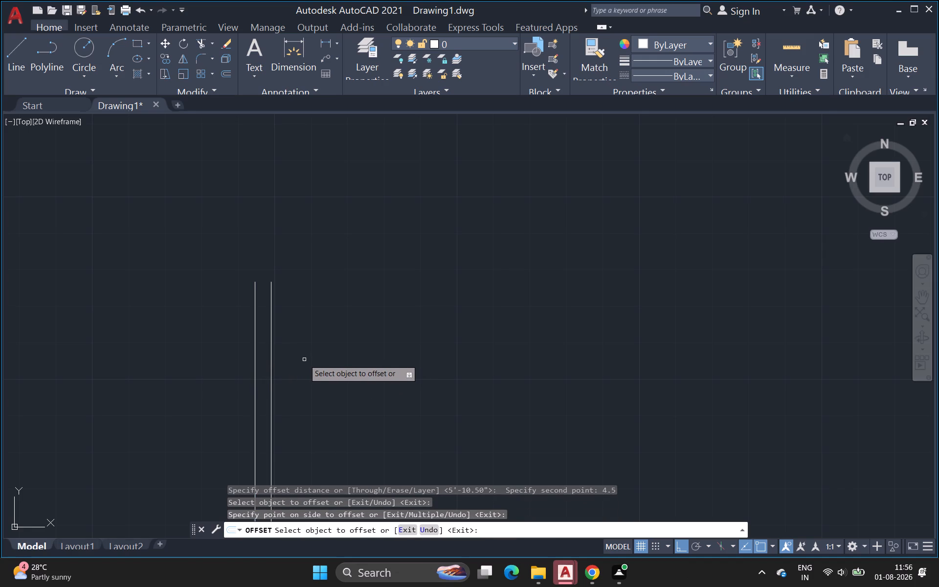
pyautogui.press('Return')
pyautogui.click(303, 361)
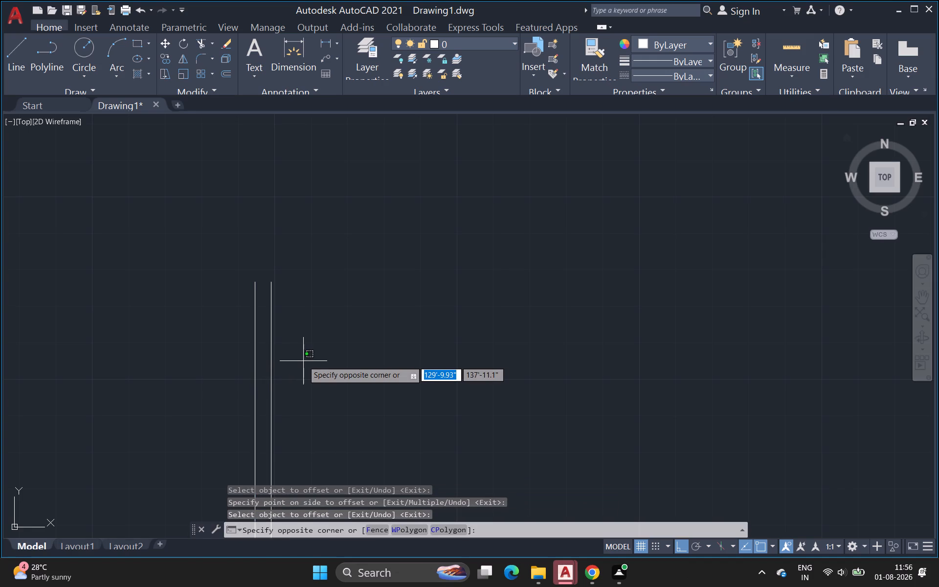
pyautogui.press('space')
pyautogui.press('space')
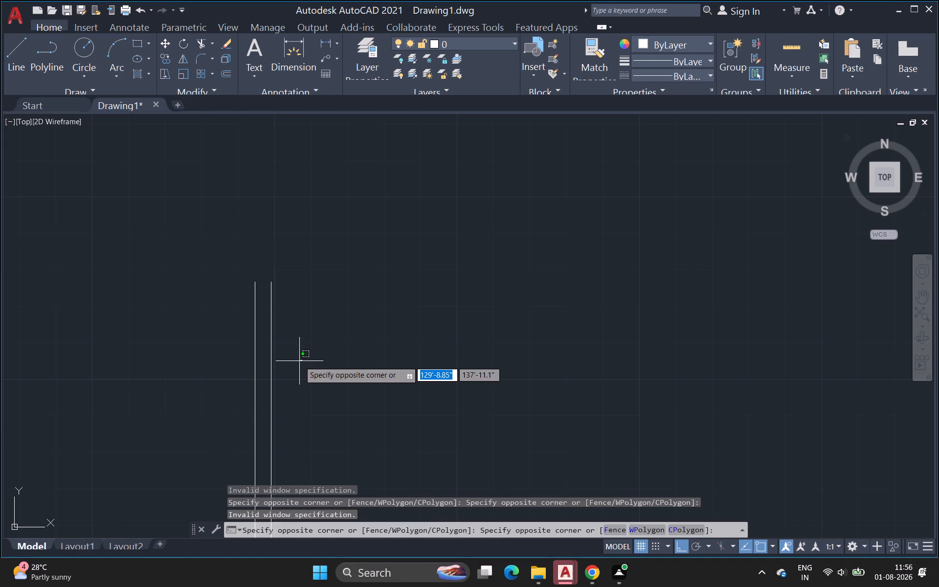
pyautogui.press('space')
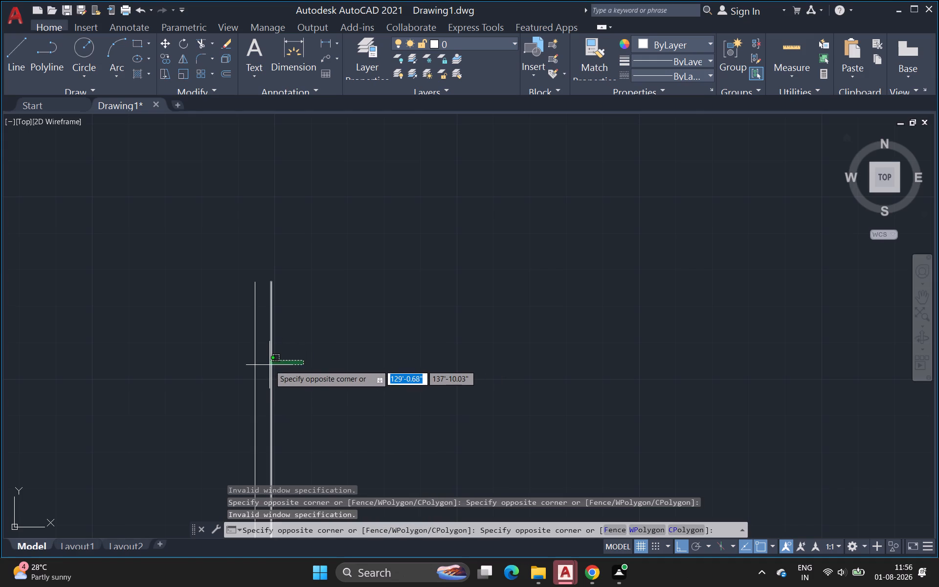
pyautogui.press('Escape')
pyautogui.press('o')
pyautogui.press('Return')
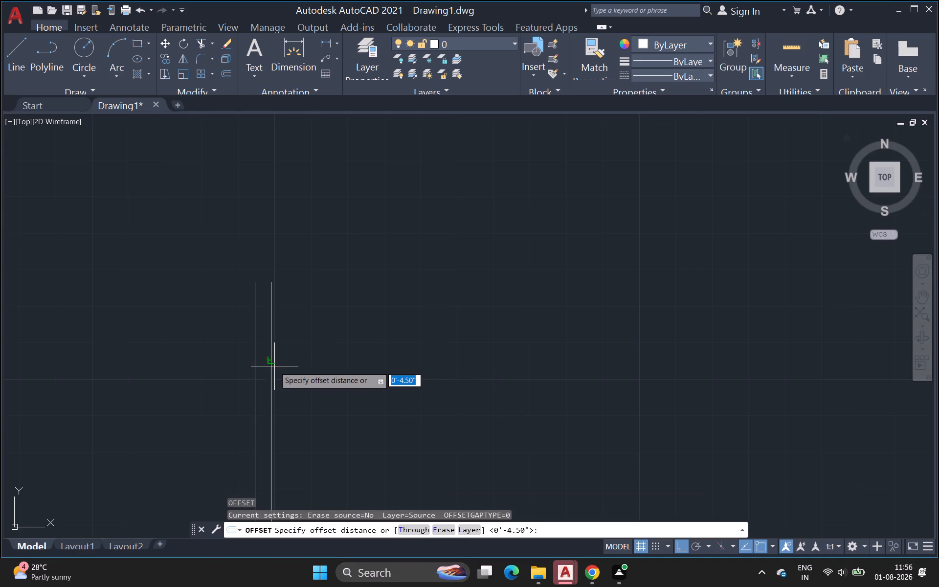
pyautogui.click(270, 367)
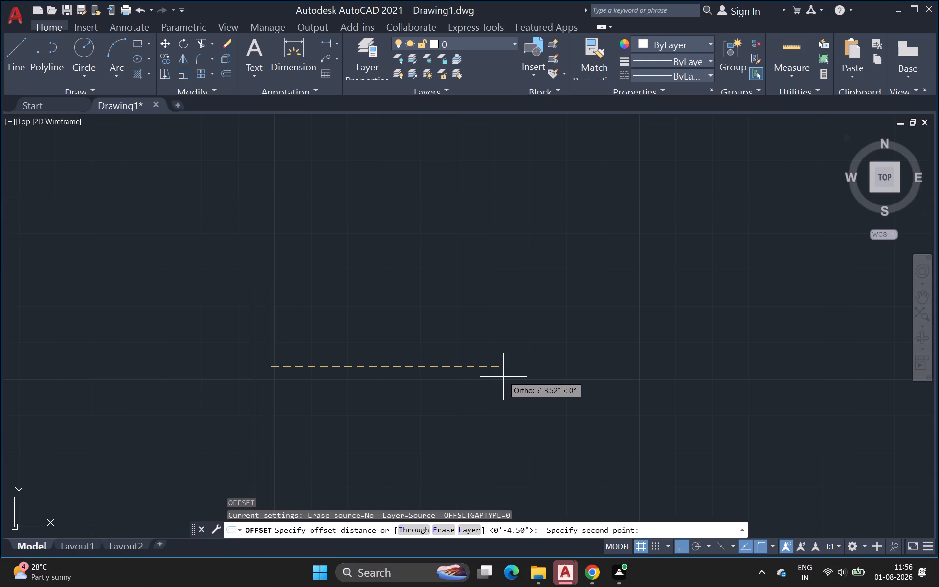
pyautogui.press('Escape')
# Erase both vertical partition lines standing on the south wall near the southwest corner.
pyautogui.scroll(-2, 179, 318)
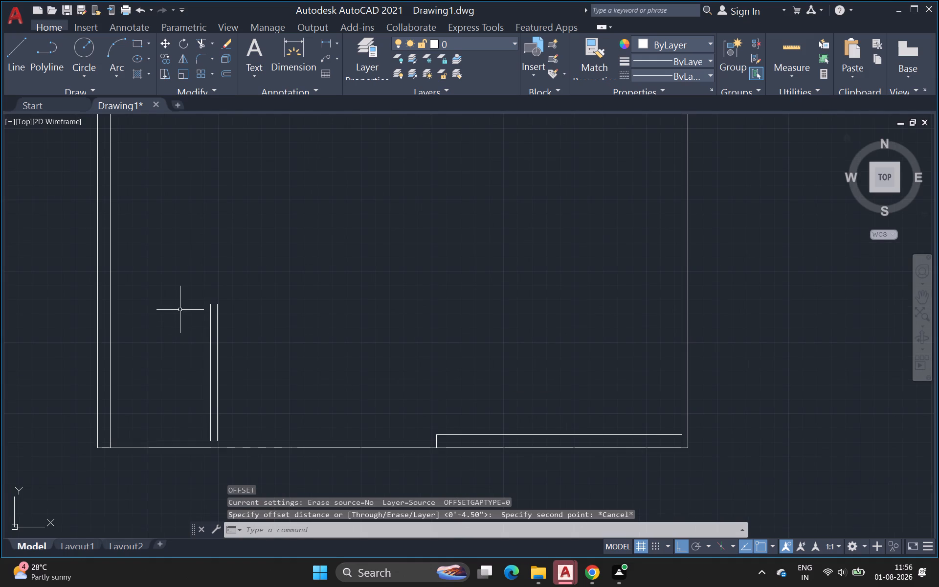
pyautogui.click(178, 296)
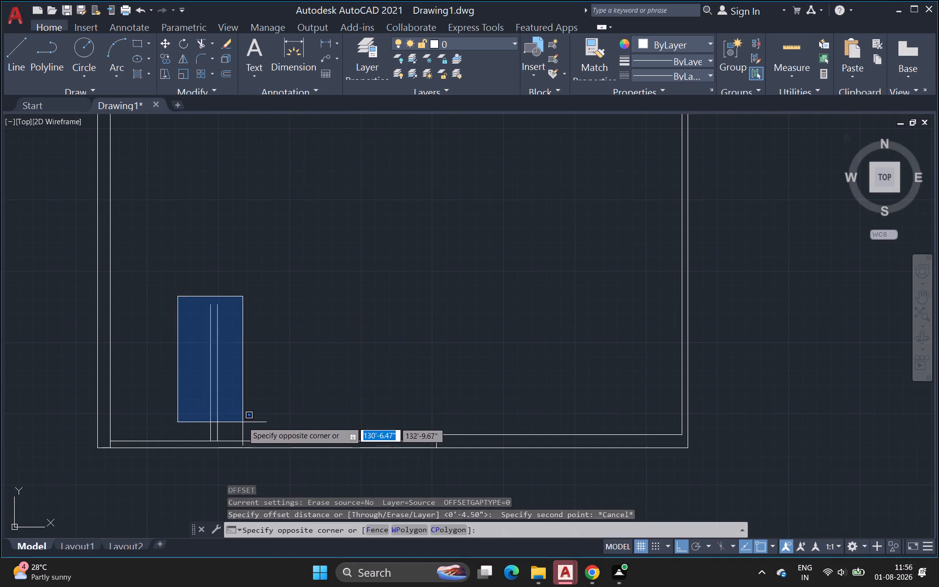
pyautogui.click(247, 437)
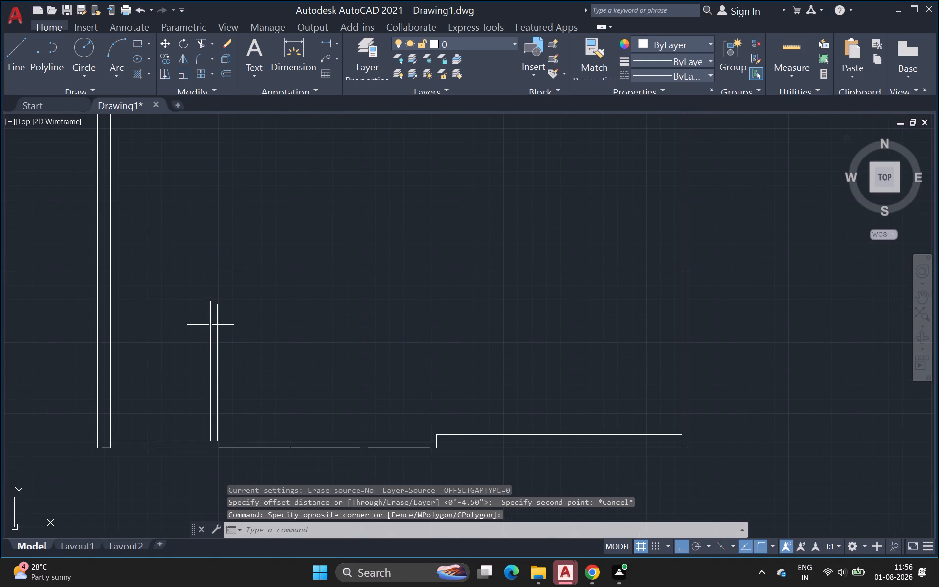
pyautogui.click(210, 325)
pyautogui.click(217, 330)
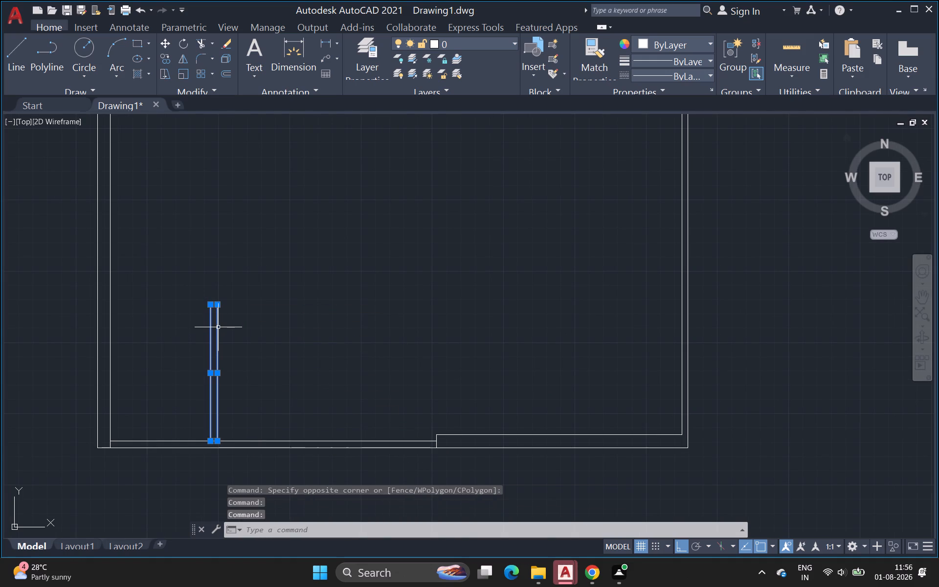
pyautogui.press('Delete')
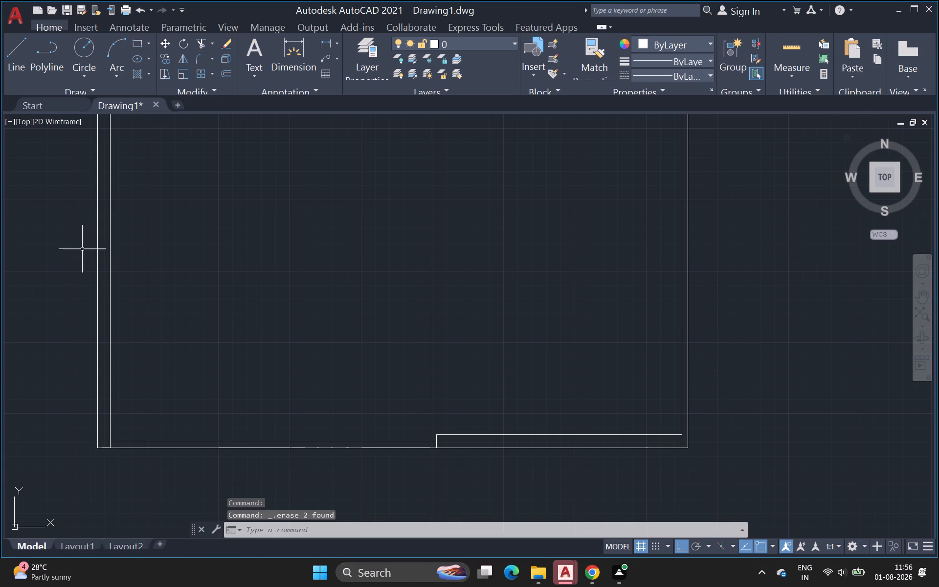
# Draw a 5'10.5" line north along the west wall's inner line from the inner southwest corner, continuing with a short segment east.
pyautogui.click(15, 61)
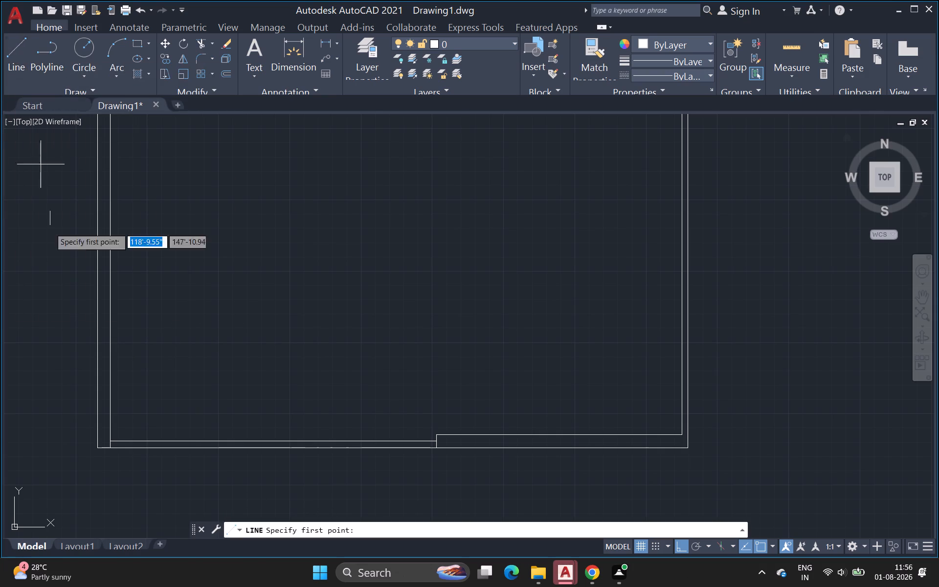
pyautogui.scroll(3, 117, 435)
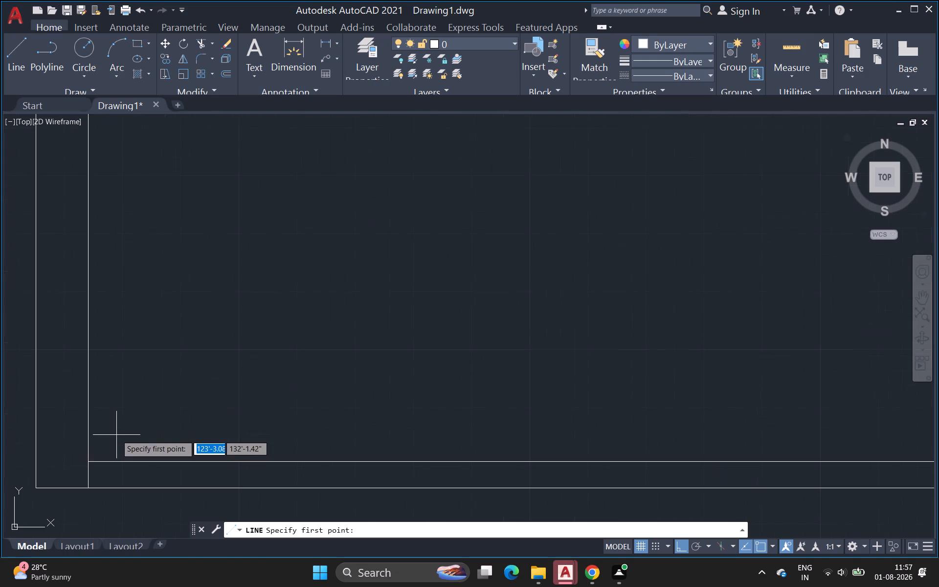
pyautogui.click(88, 465)
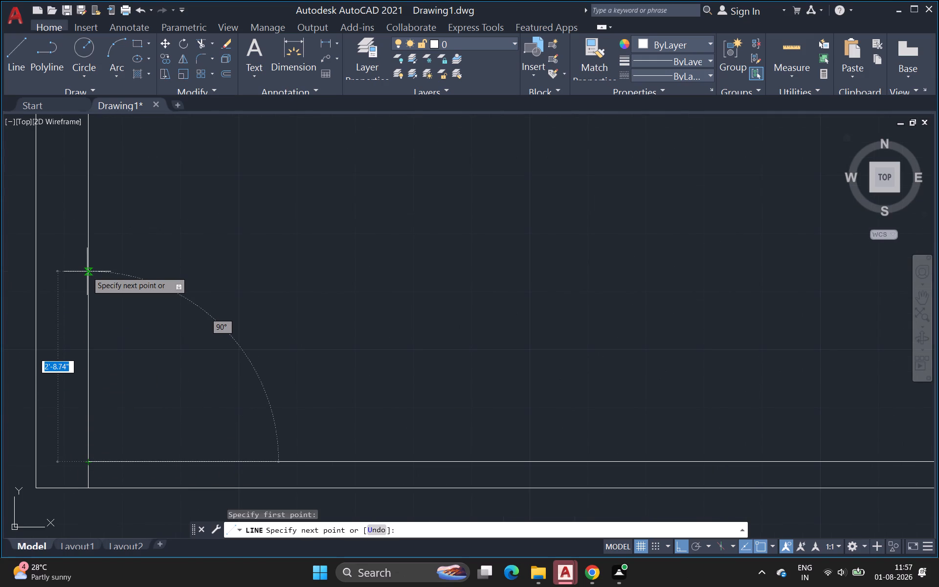
pyautogui.press('5')
pyautogui.press("'")
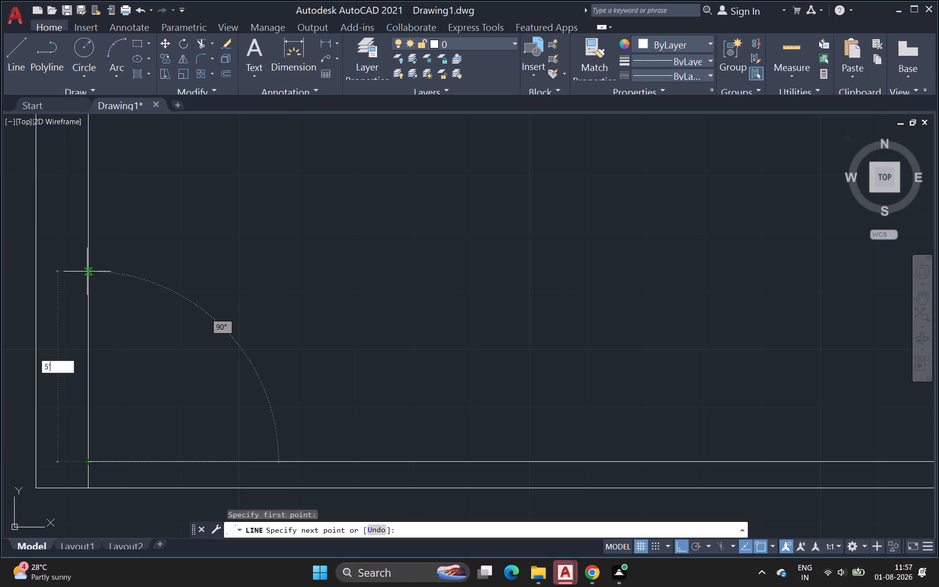
pyautogui.press('1')
pyautogui.press('0')
pyautogui.press('.')
pyautogui.press('5')
pyautogui.hotkey('shift', '"')
pyautogui.press('Return')
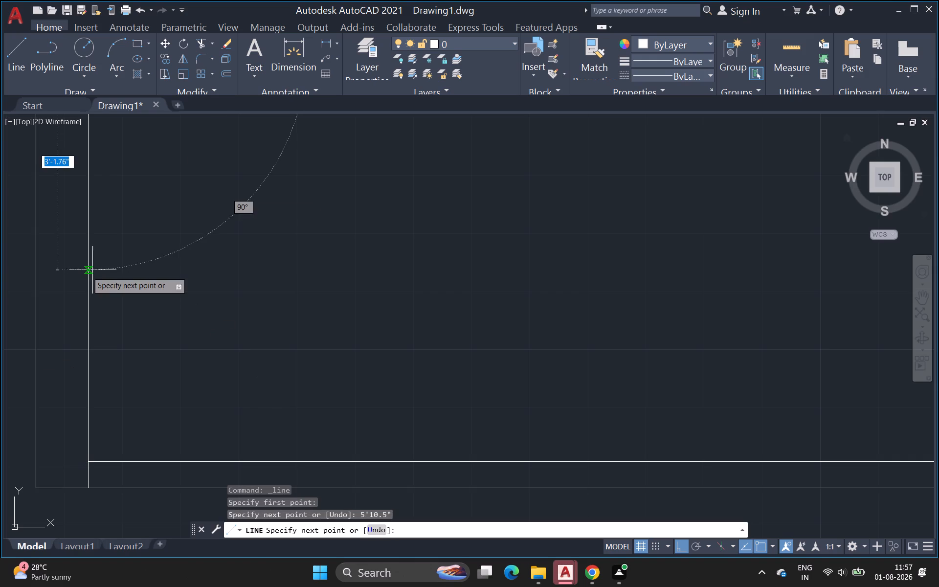
pyautogui.scroll(-1, 210, 197)
pyautogui.moveTo(210, 228); pyautogui.dragTo(210, 255, button='middle')
pyautogui.scroll(-2, 200, 190)
pyautogui.moveTo(200, 190); pyautogui.dragTo(214, 262, button='middle')
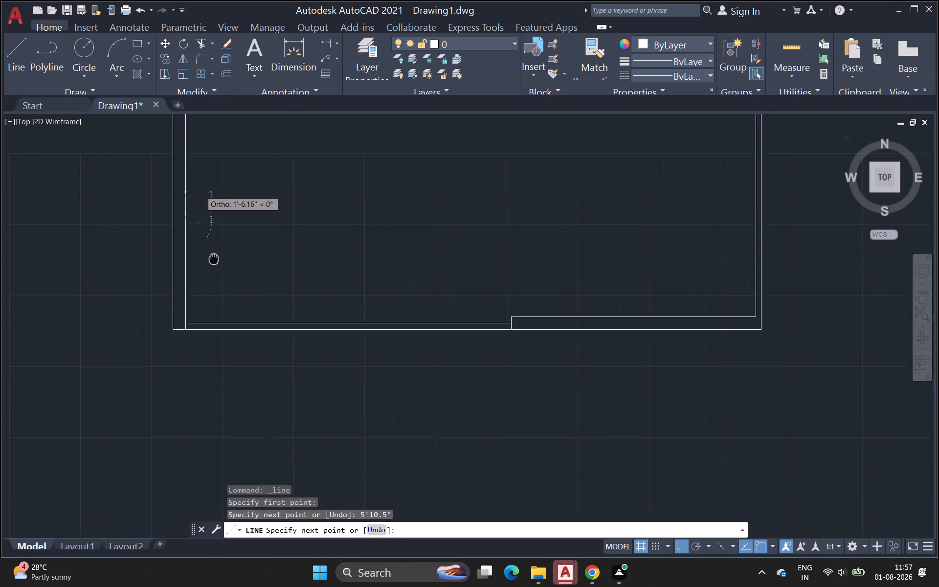
pyautogui.moveTo(214, 262); pyautogui.dragTo(216, 251, button='middle')
pyautogui.scroll(1, 216, 261)
pyautogui.click(218, 214)
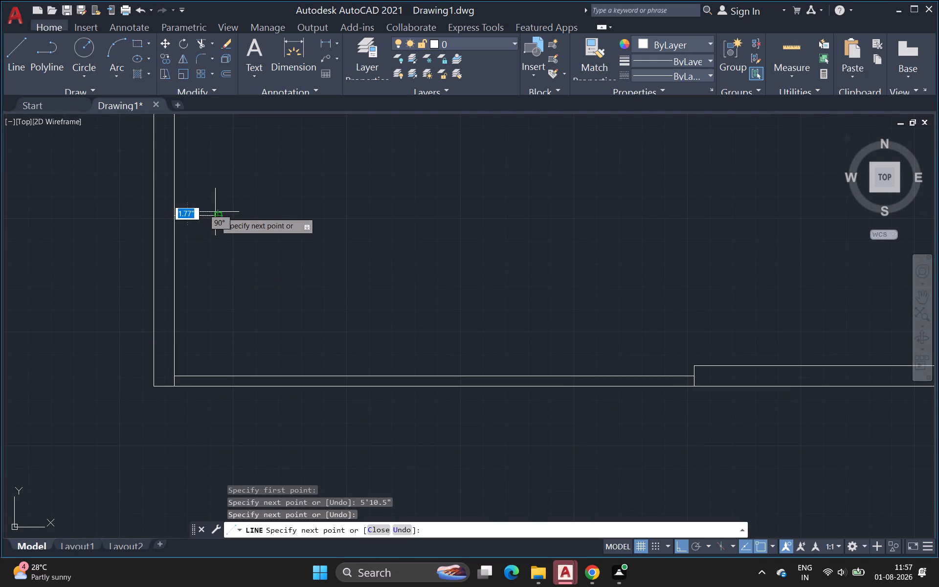
pyautogui.press('Escape')
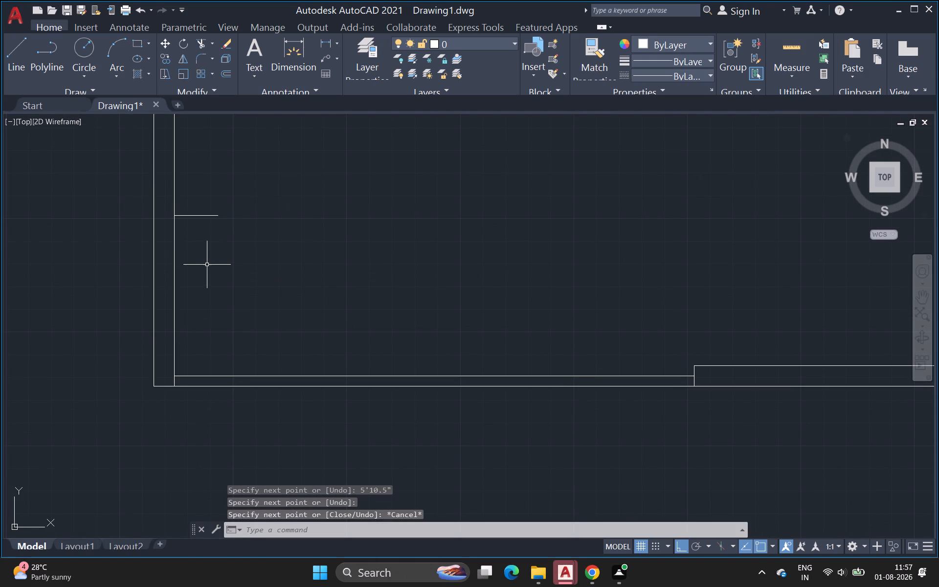
# Offset the 5'10.5" line on the west wall's inner face 8'0" to the east.
pyautogui.press('o')
pyautogui.press('Return')
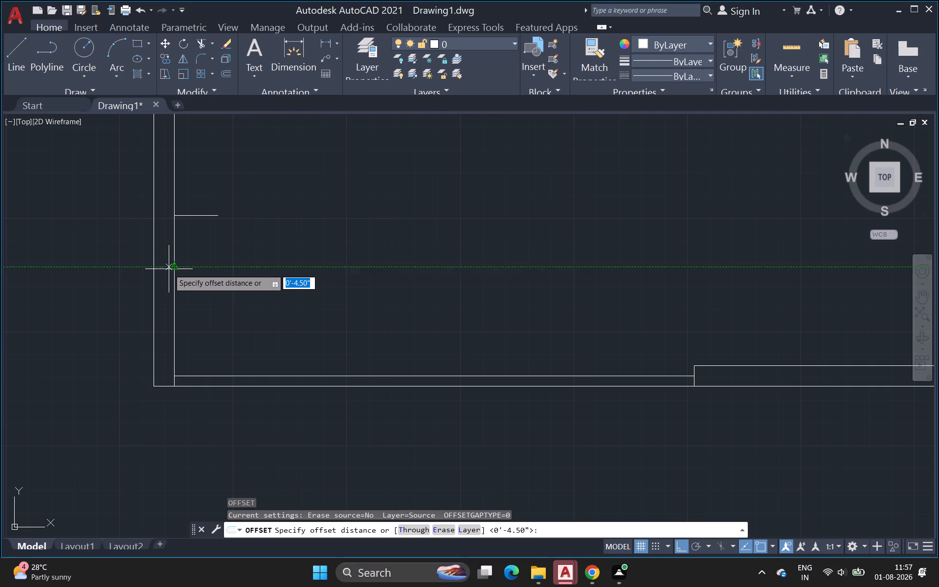
pyautogui.moveTo(172, 266); pyautogui.dragTo(179, 266)
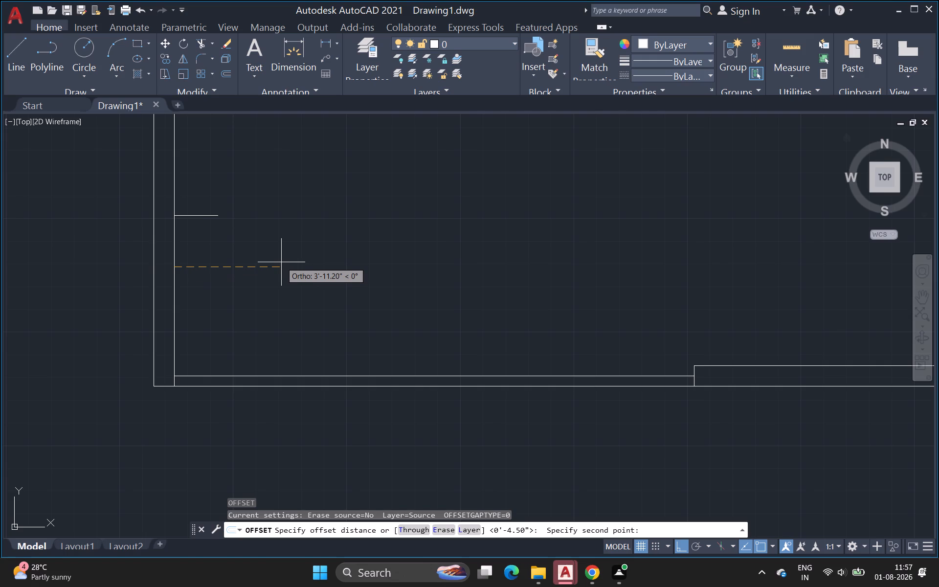
pyautogui.press('8')
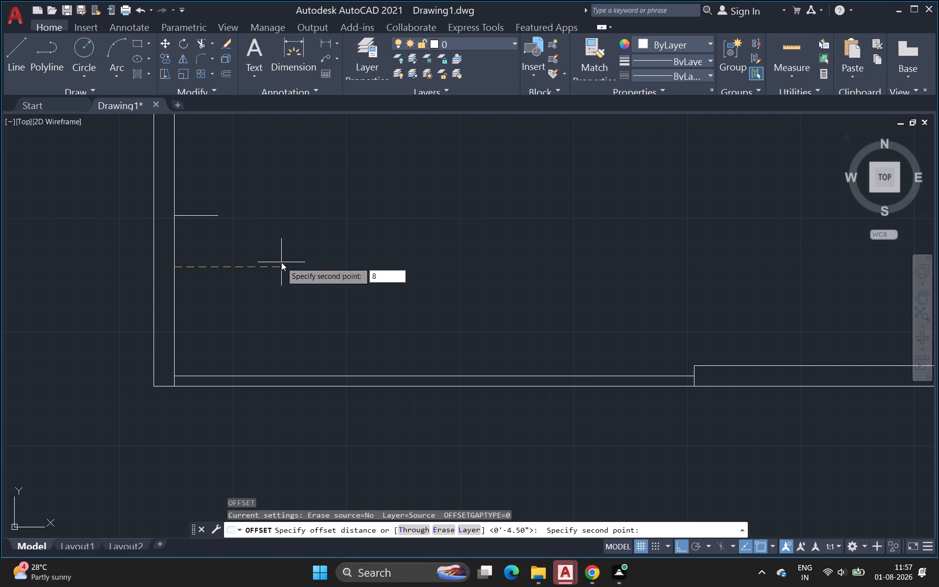
pyautogui.press("'")
pyautogui.press('0')
pyautogui.hotkey('shift', '"')
pyautogui.press('Return')
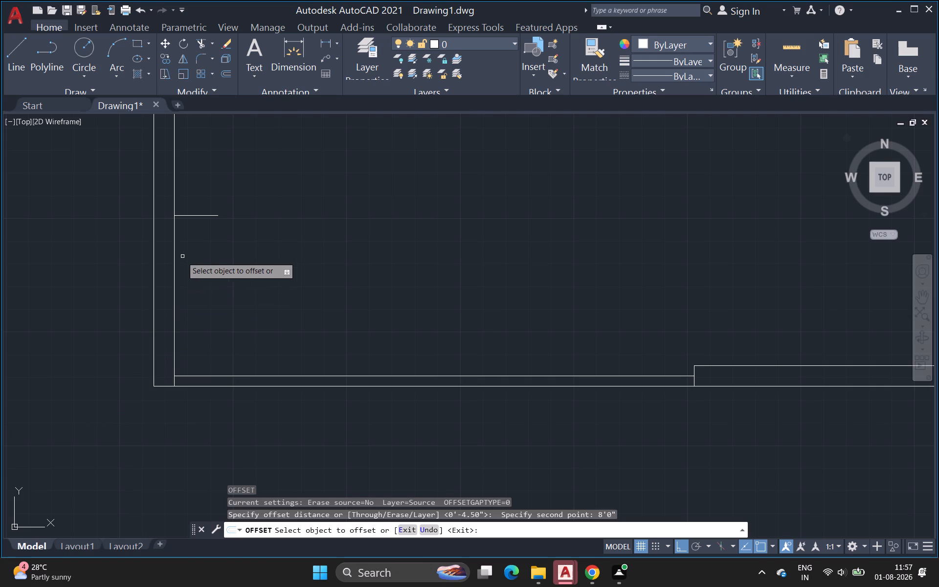
pyautogui.click(173, 272)
pyautogui.click(211, 271)
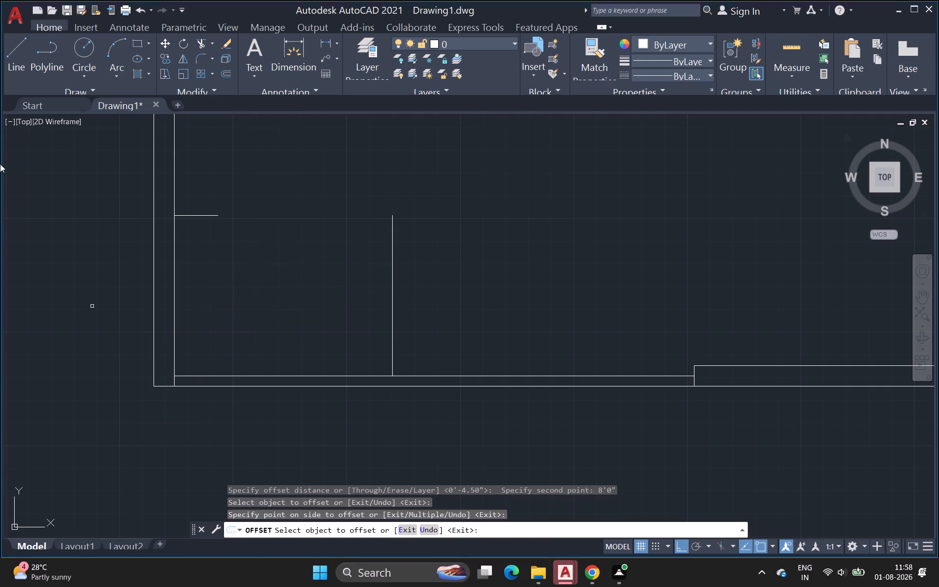
pyautogui.click(803, 19)
pyautogui.click(813, 22)
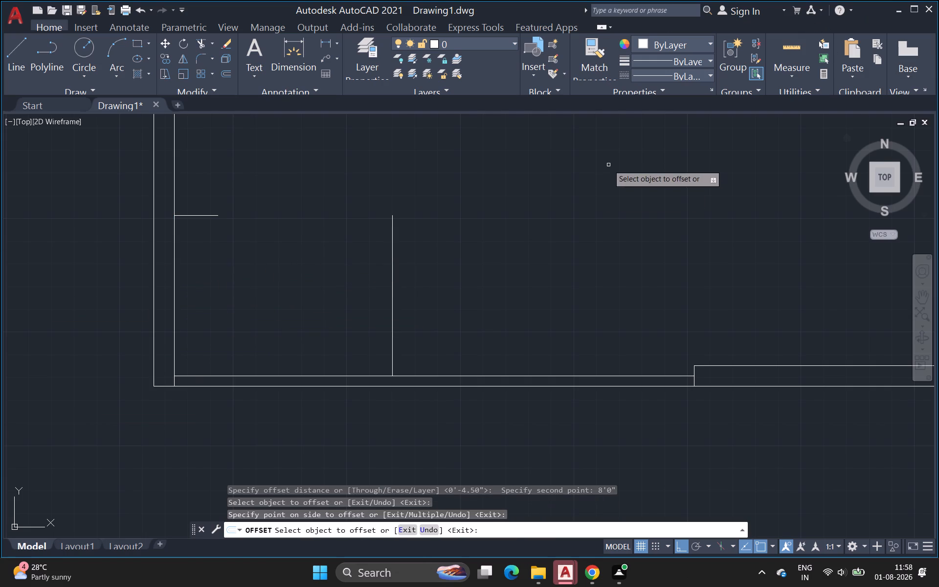
pyautogui.press('space')
# Offset the new vertical partition line 4.5" to the east to give the partition its thickness.
pyautogui.press('space')
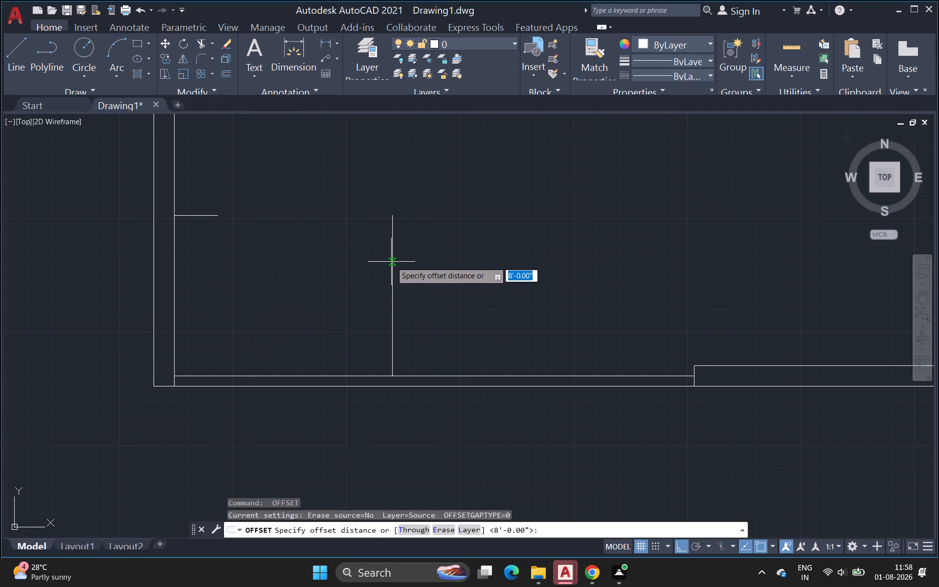
pyautogui.click(393, 261)
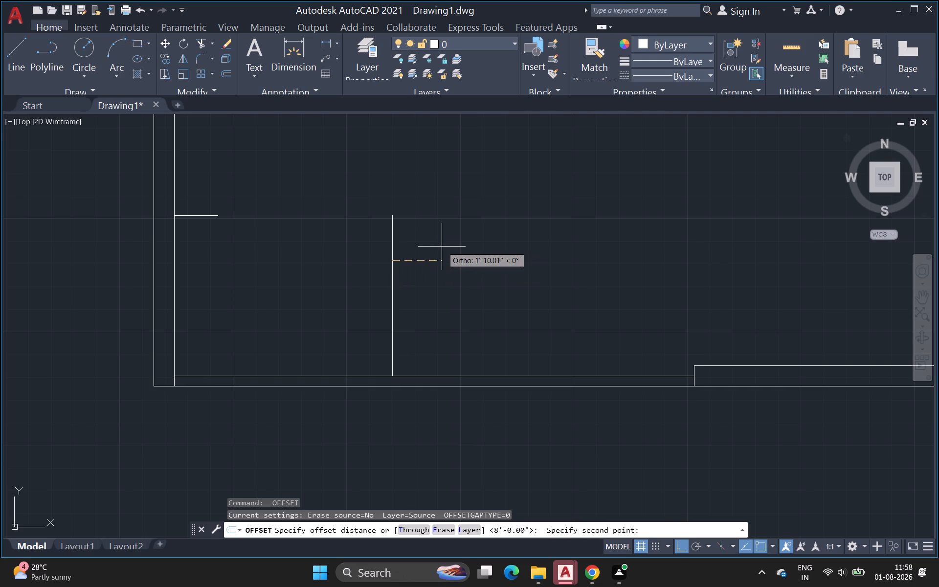
pyautogui.press('4')
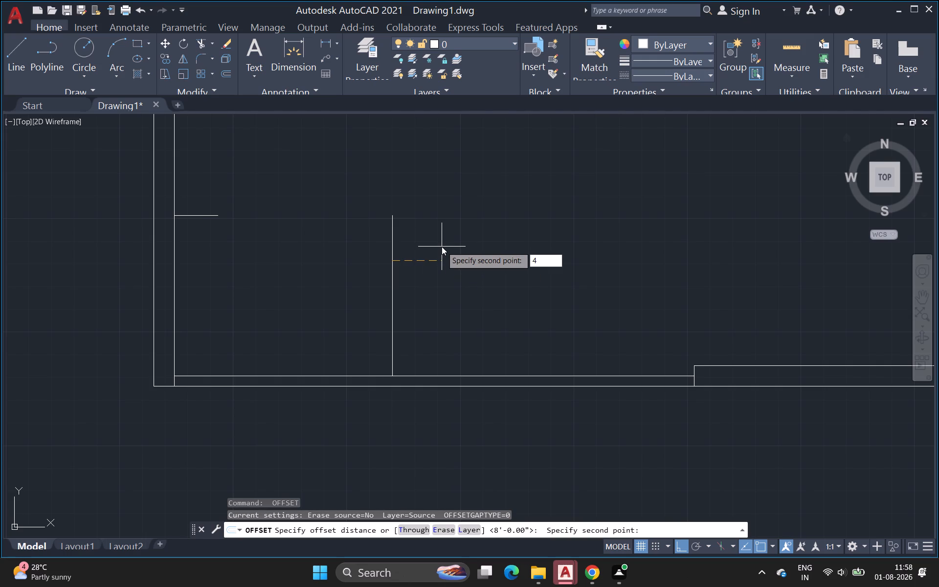
pyautogui.write('.5')
pyautogui.hotkey('shift', '"')
pyautogui.press('Return')
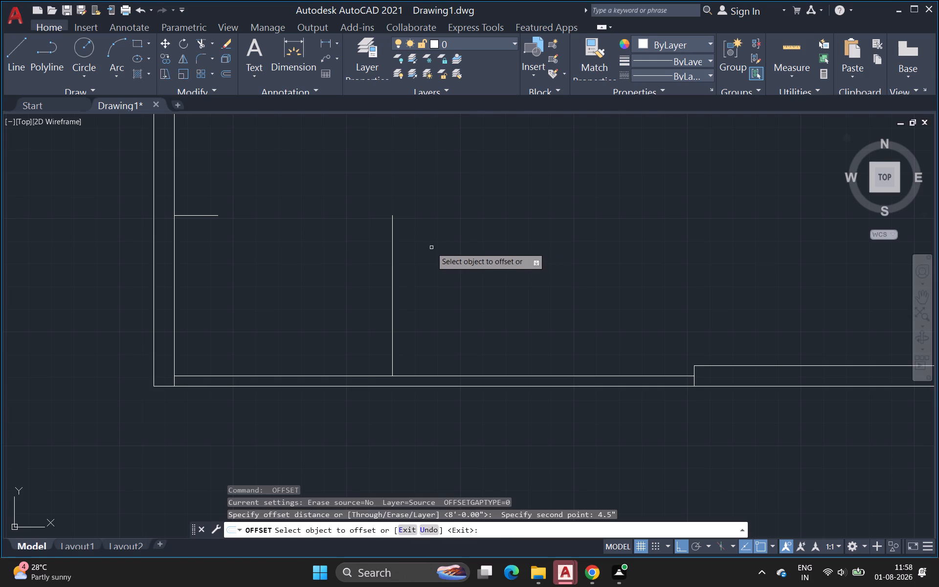
pyautogui.click(393, 260)
pyautogui.click(400, 260)
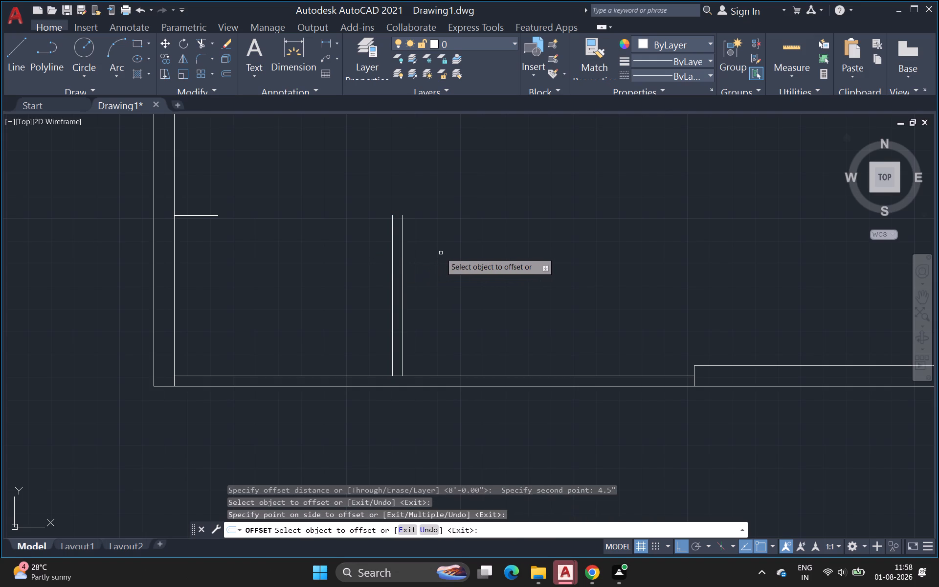
pyautogui.click(447, 255)
pyautogui.press('space')
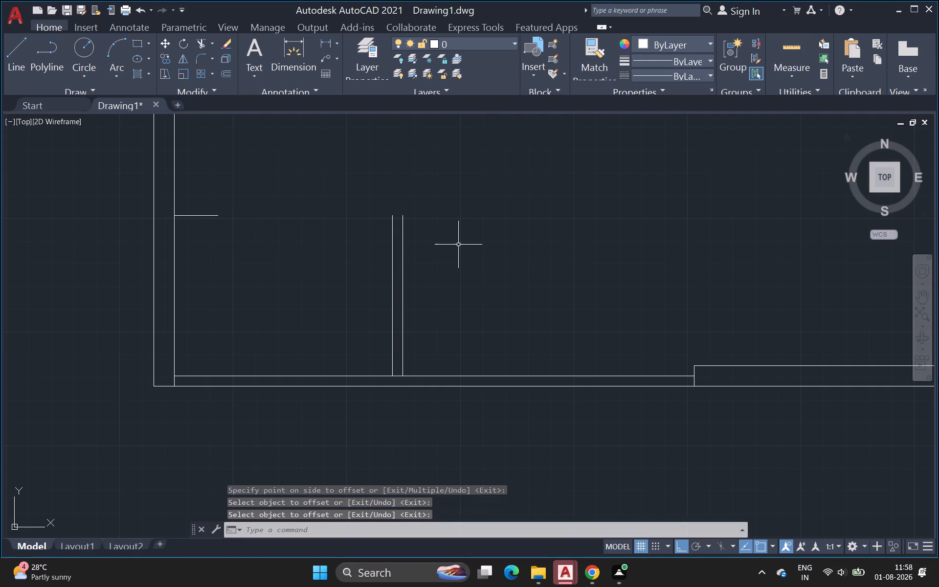
# Offset the first partition's east line 9'11.5" to the east.
pyautogui.press('space')
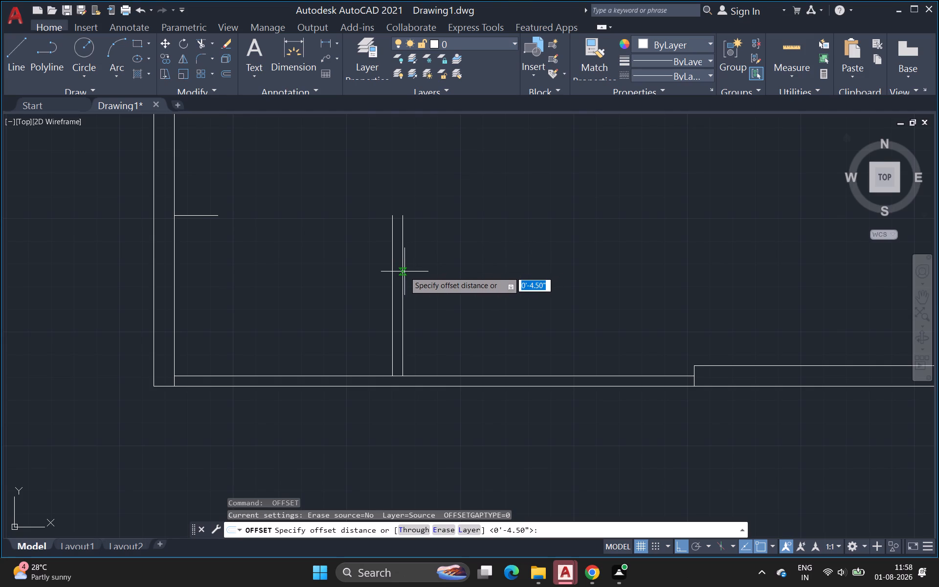
pyautogui.moveTo(402, 272); pyautogui.dragTo(408, 275)
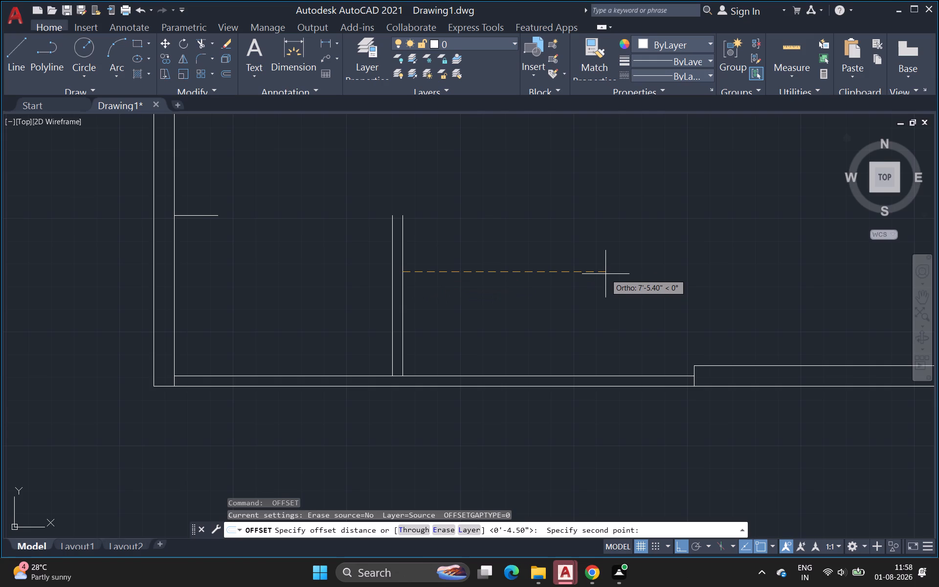
pyautogui.press('9')
pyautogui.press("'")
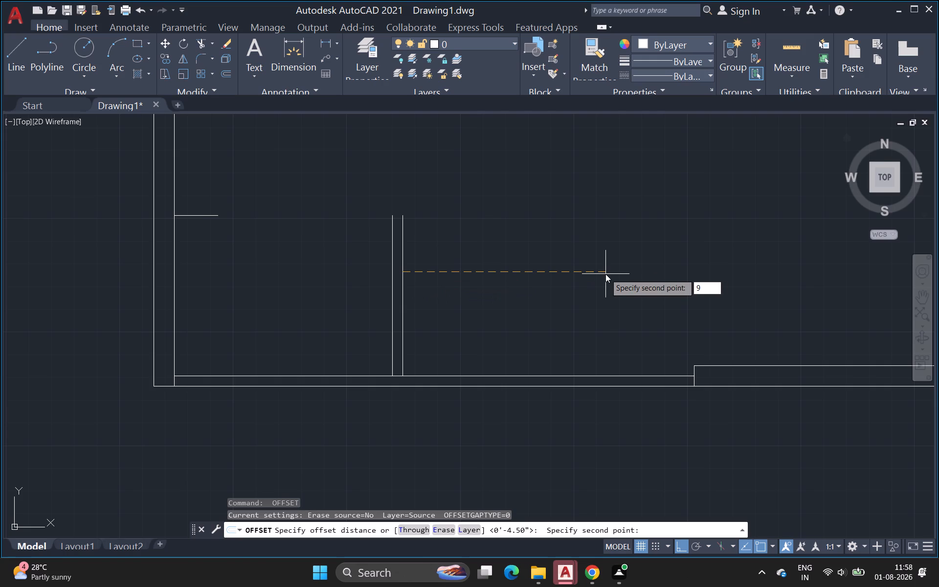
pyautogui.write('11')
pyautogui.press('.')
pyautogui.press('5')
pyautogui.hotkey('shift', '"')
pyautogui.press('Return')
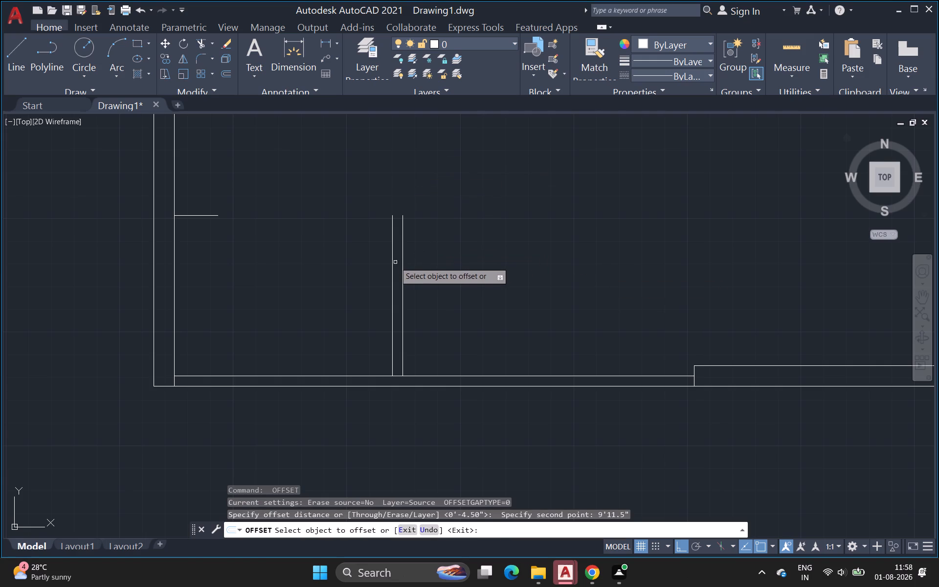
pyautogui.click(403, 259)
pyautogui.click(433, 263)
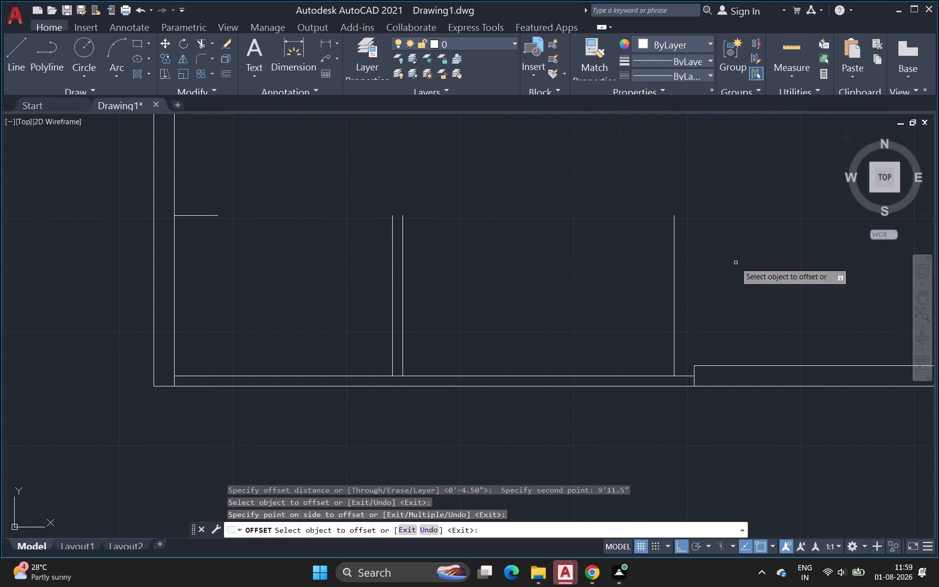
pyautogui.press('space')
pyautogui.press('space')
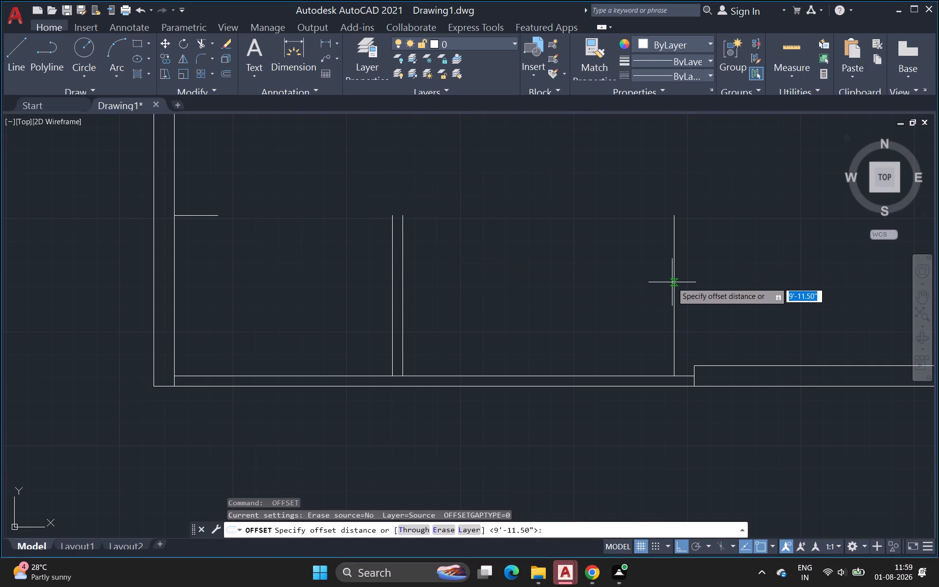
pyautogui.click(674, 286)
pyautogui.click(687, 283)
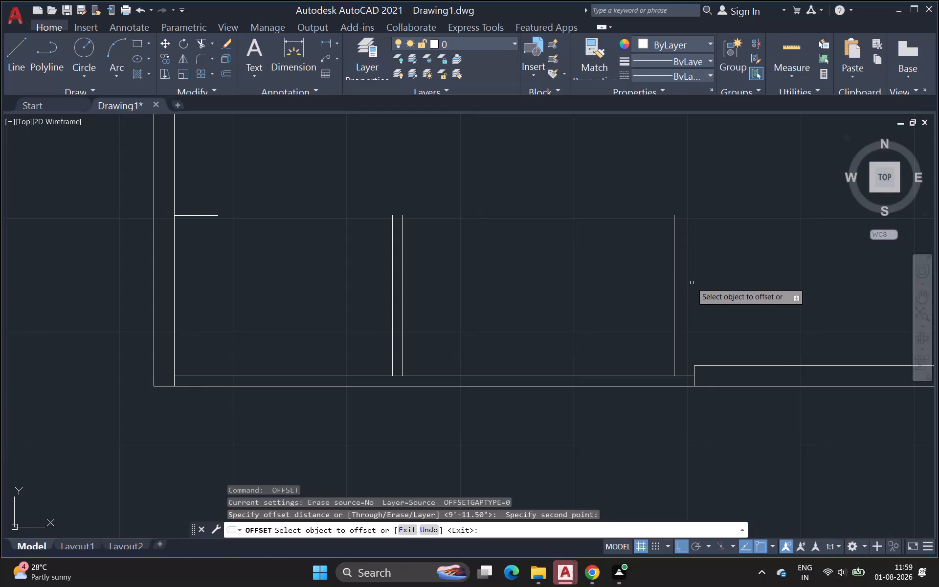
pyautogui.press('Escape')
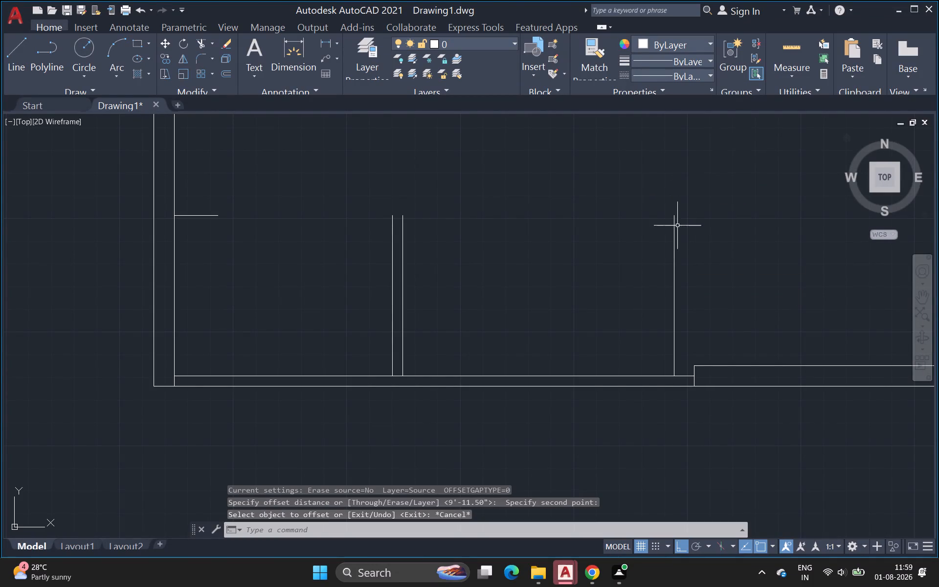
# Offset the easternmost vertical partition line, near the south wall's step, 4.5" to the east.
pyautogui.press('space')
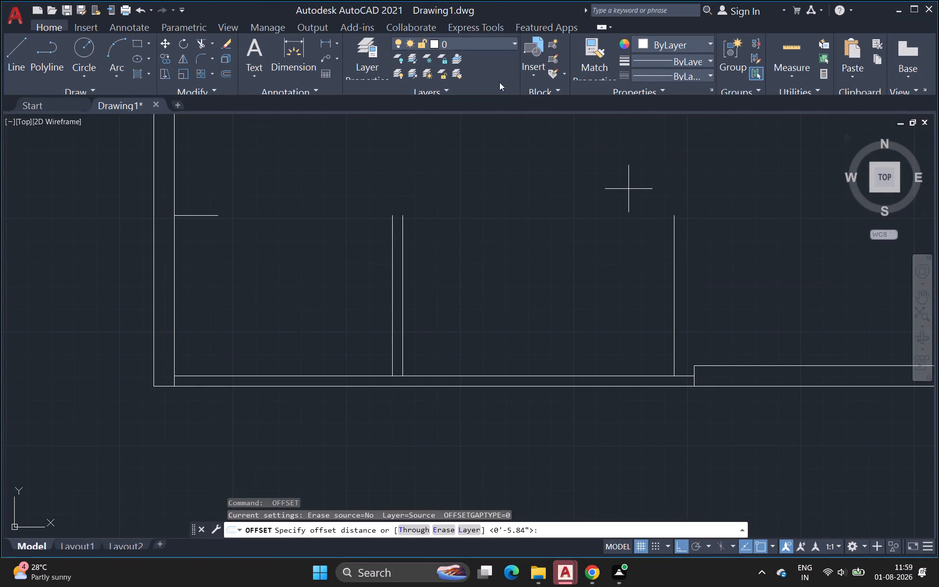
pyautogui.press('o')
pyautogui.press('Return')
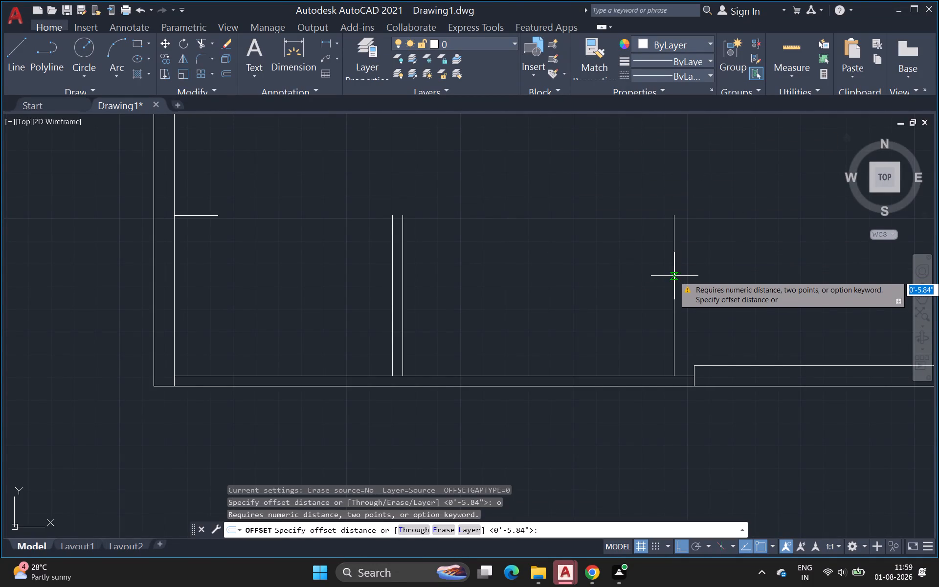
pyautogui.moveTo(674, 276); pyautogui.dragTo(681, 276)
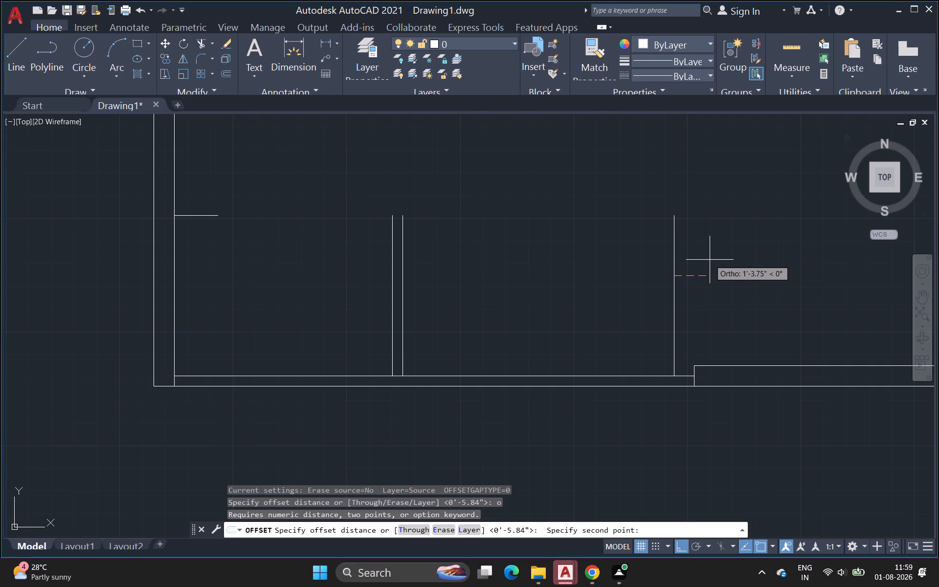
pyautogui.press('4')
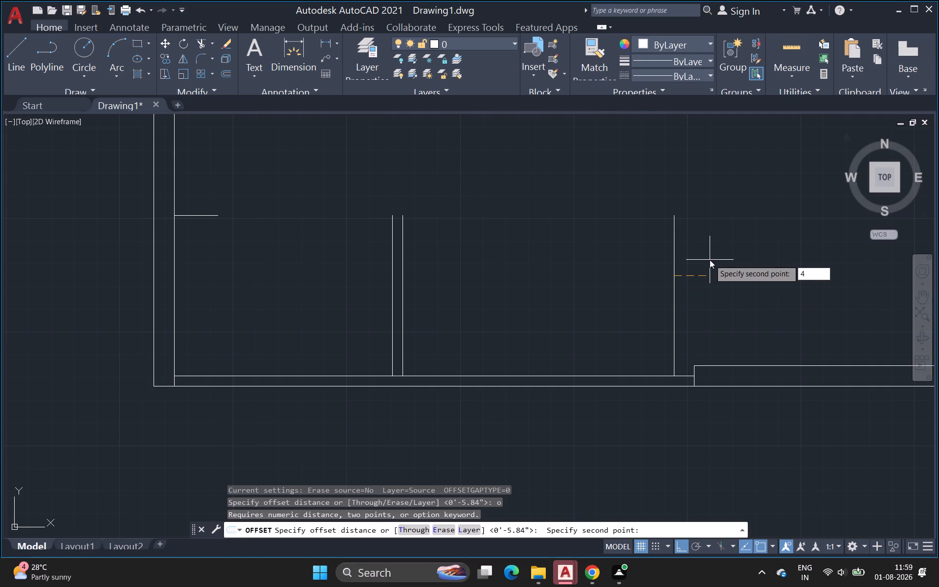
pyautogui.write('.5')
pyautogui.hotkey('shift', '"')
pyautogui.press('Return')
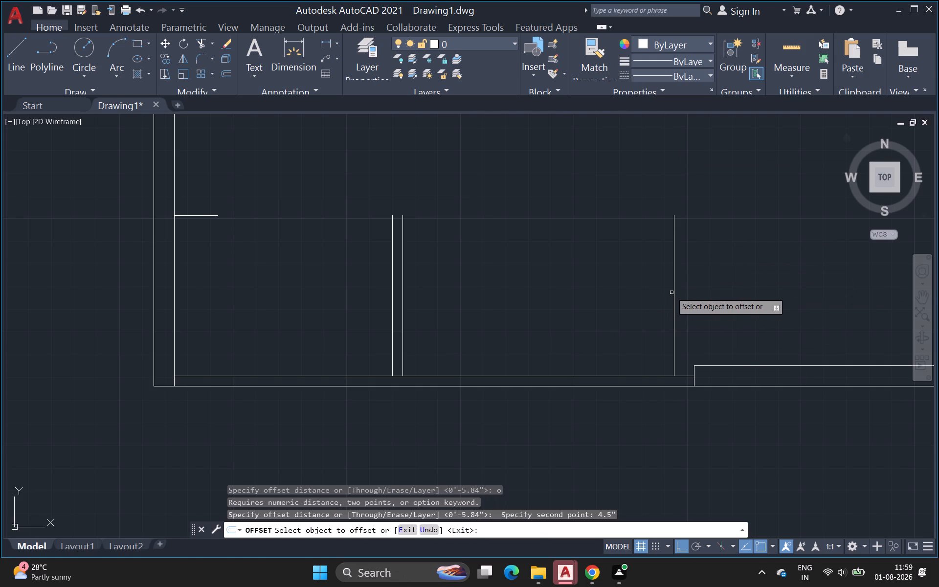
pyautogui.click(673, 288)
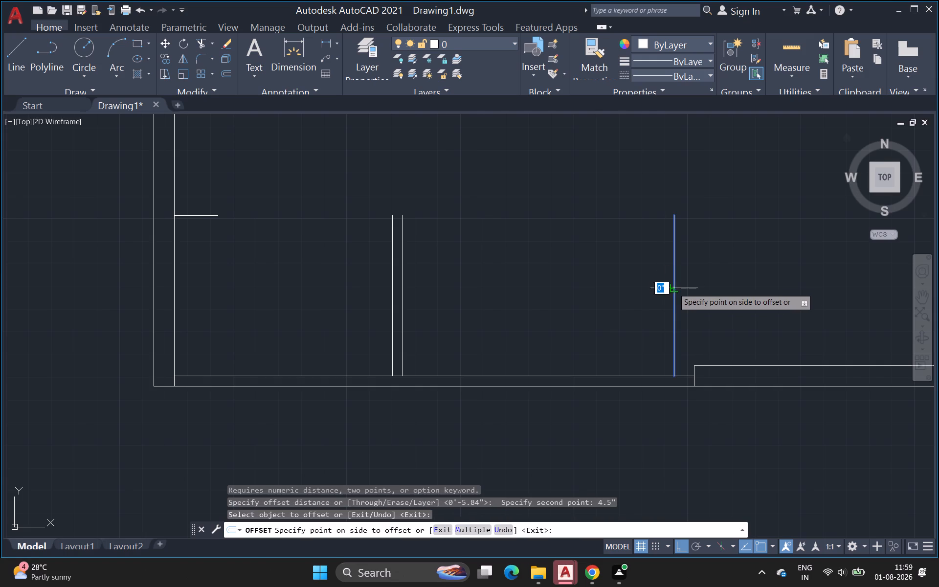
pyautogui.click(704, 277)
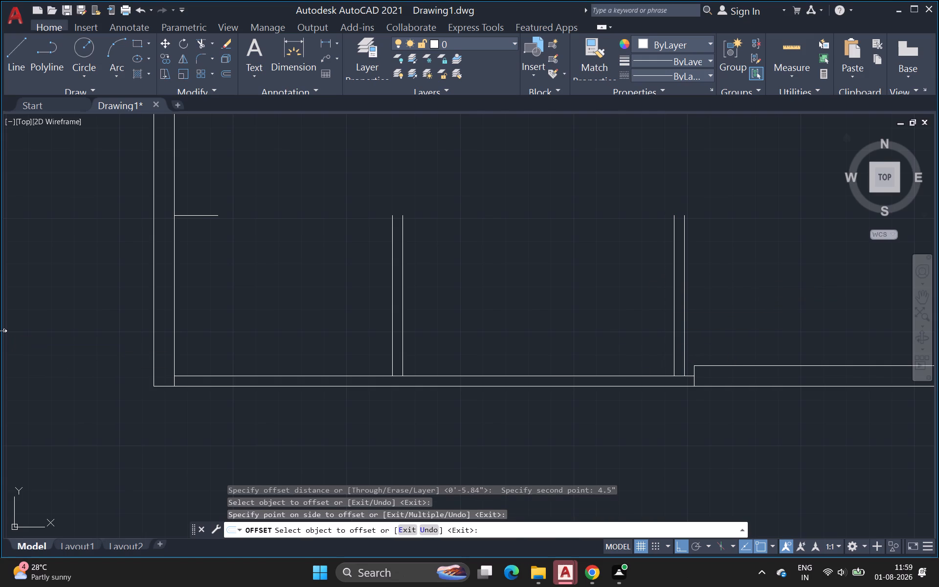
# Draw a horizontal line from the north end of the easternmost partition's east line to the west wall's inner face.
pyautogui.scroll(-1, 393, 252)
pyautogui.moveTo(394, 254); pyautogui.dragTo(359, 309, button='middle')
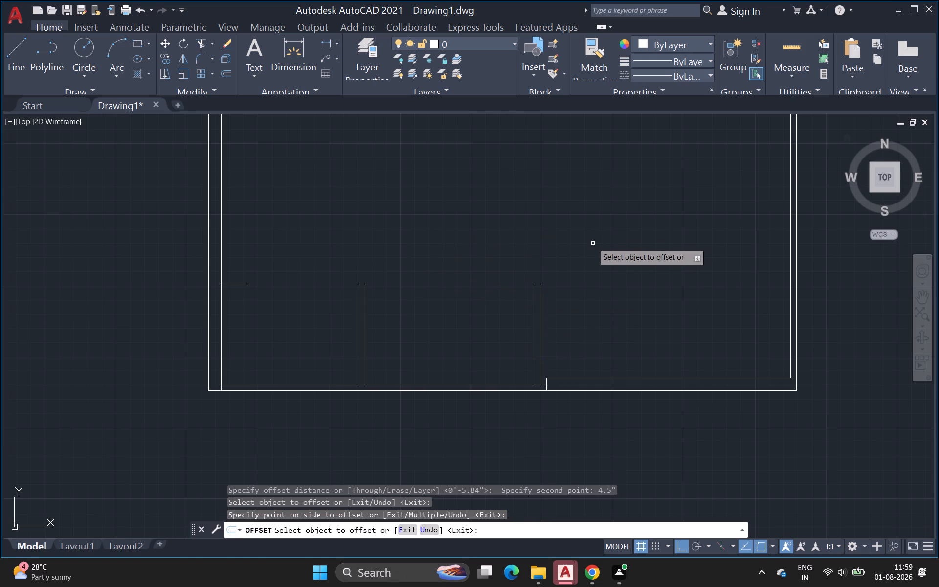
pyautogui.press('`')
pyautogui.press('Escape')
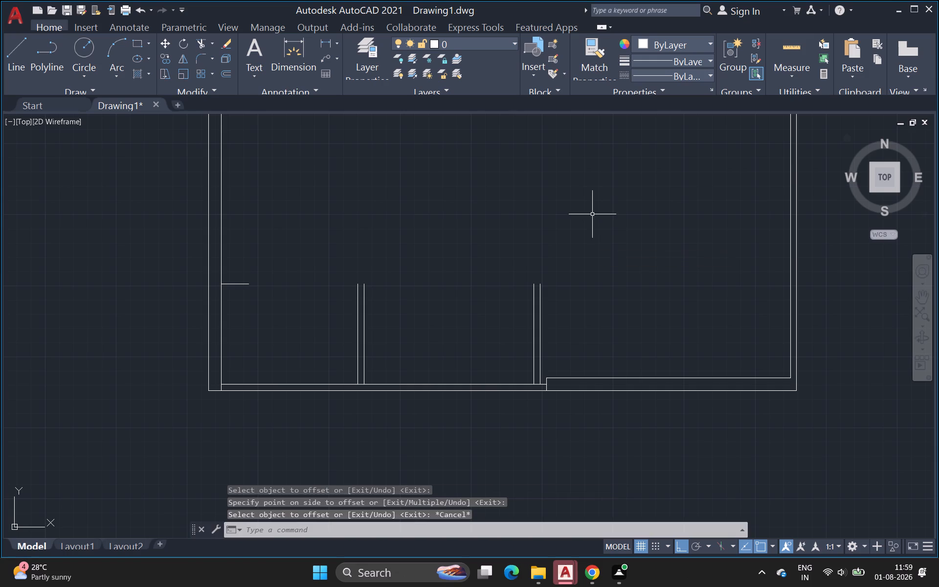
pyautogui.press('l')
pyautogui.press('Return')
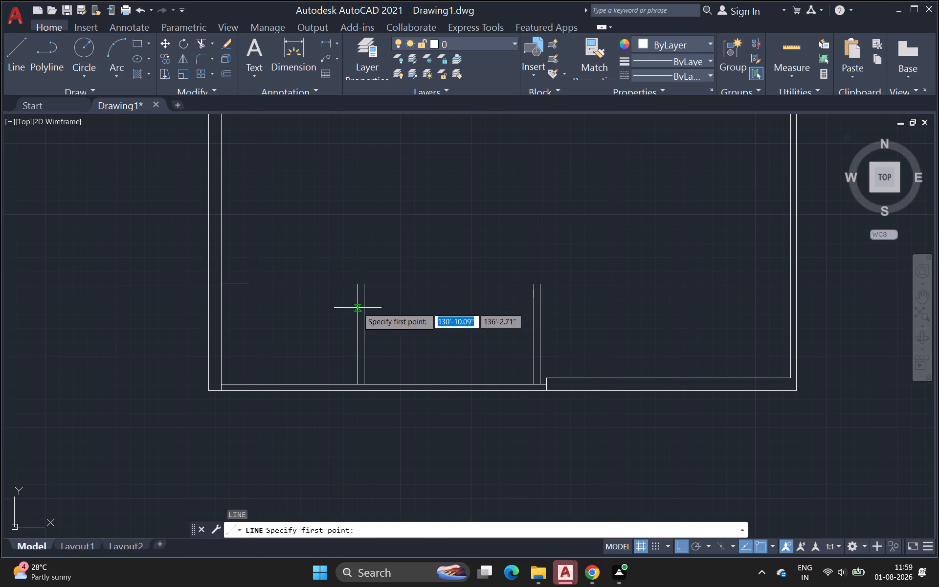
pyautogui.scroll(1, 345, 308)
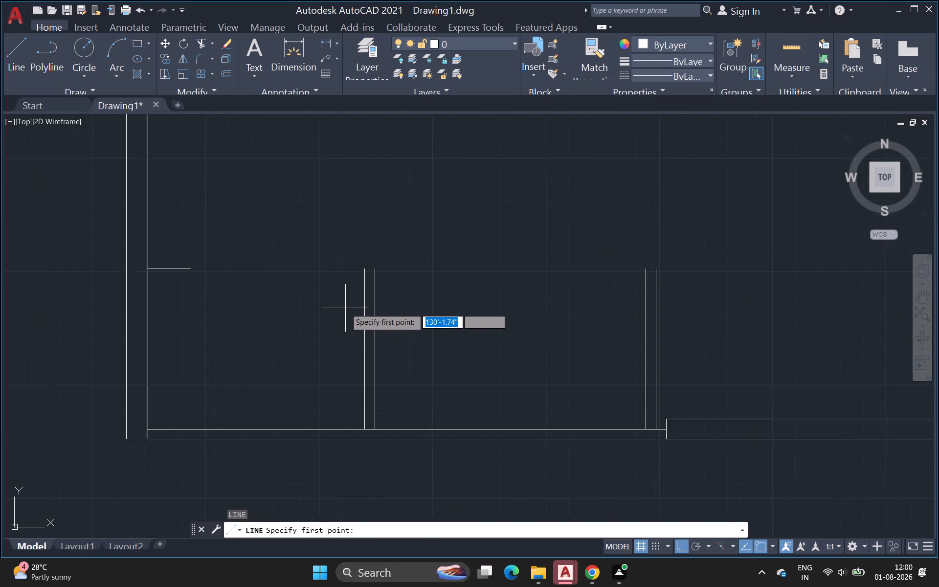
pyautogui.scroll(1, 345, 308)
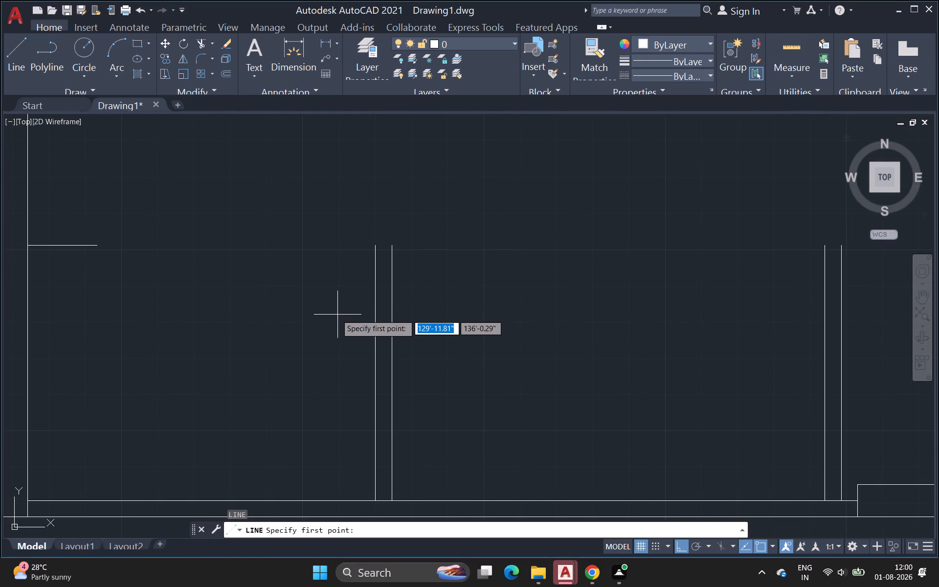
pyautogui.scroll(2, 334, 315)
pyautogui.scroll(-3, 310, 287)
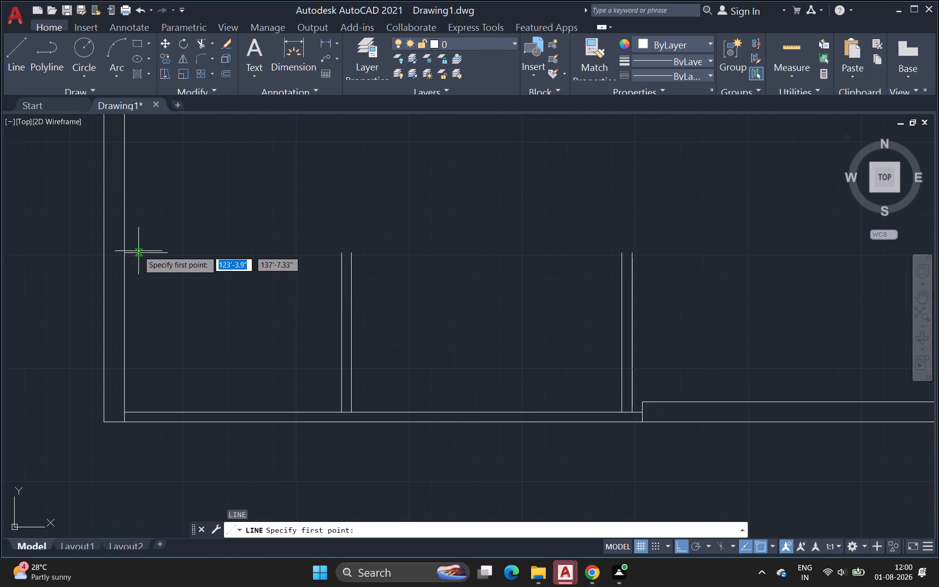
pyautogui.click(631, 254)
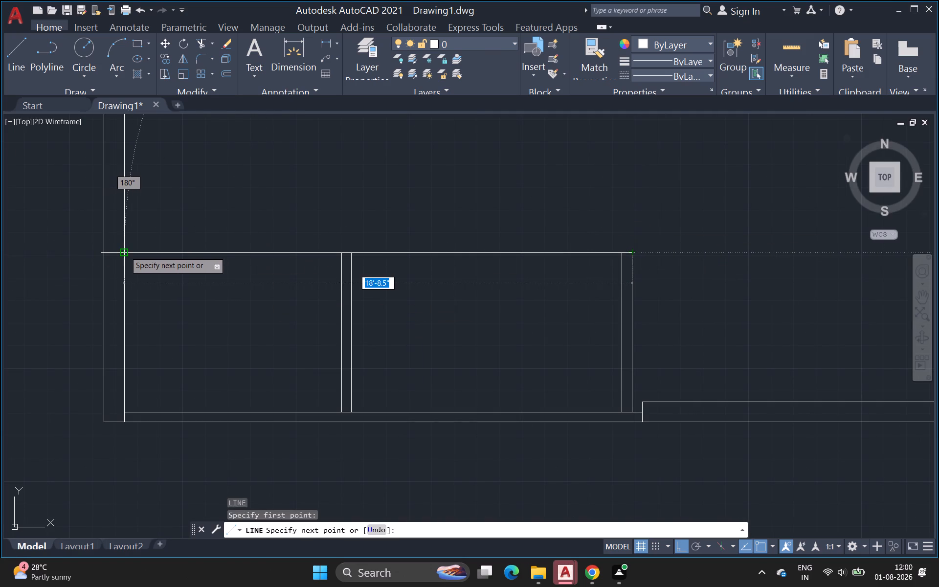
pyautogui.moveTo(125, 251); pyautogui.dragTo(137, 251)
pyautogui.press('Escape')
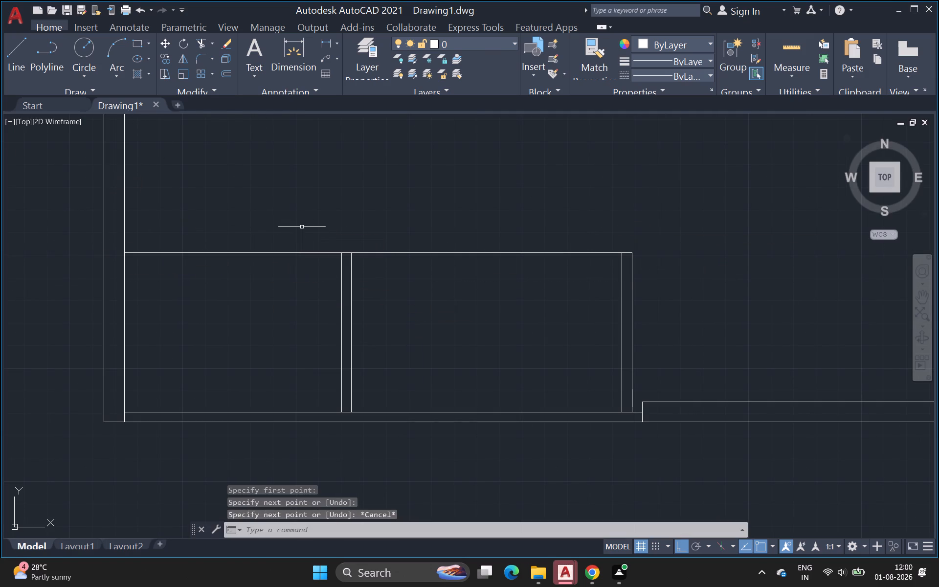
pyautogui.moveTo(384, 265); pyautogui.dragTo(396, 275)
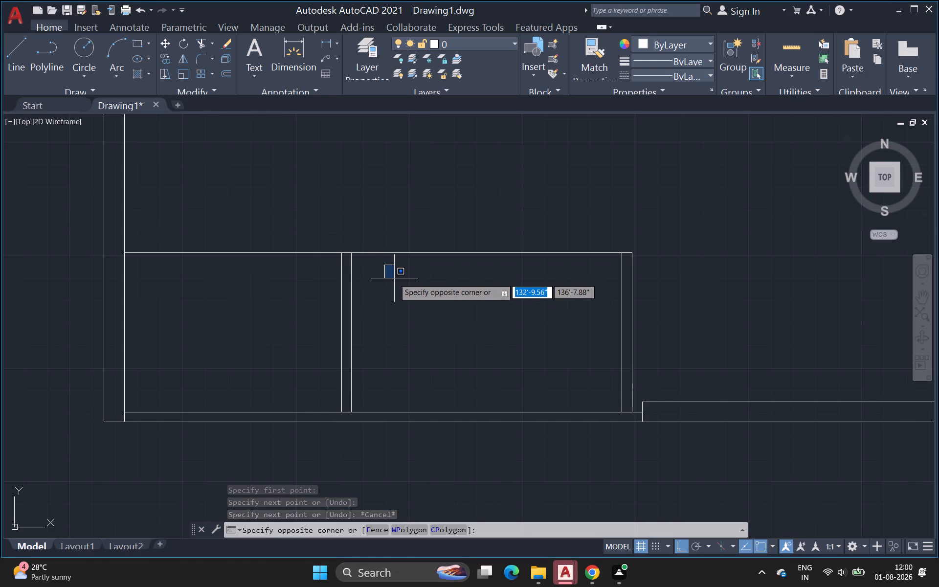
pyautogui.press('Escape')
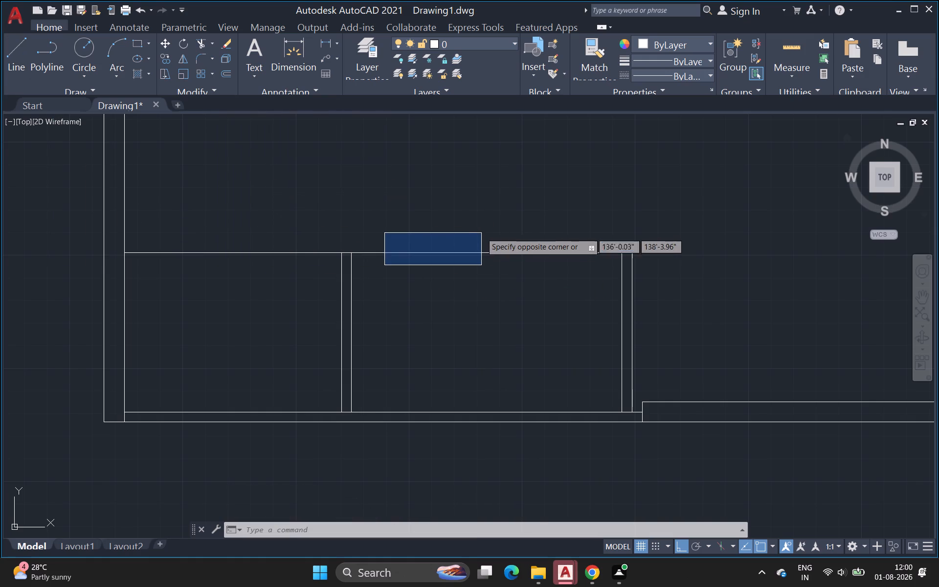
# Offset the new horizontal line 4.5" to the south to give the rooms' north wall its thickness.
pyautogui.press('o')
pyautogui.press('Return')
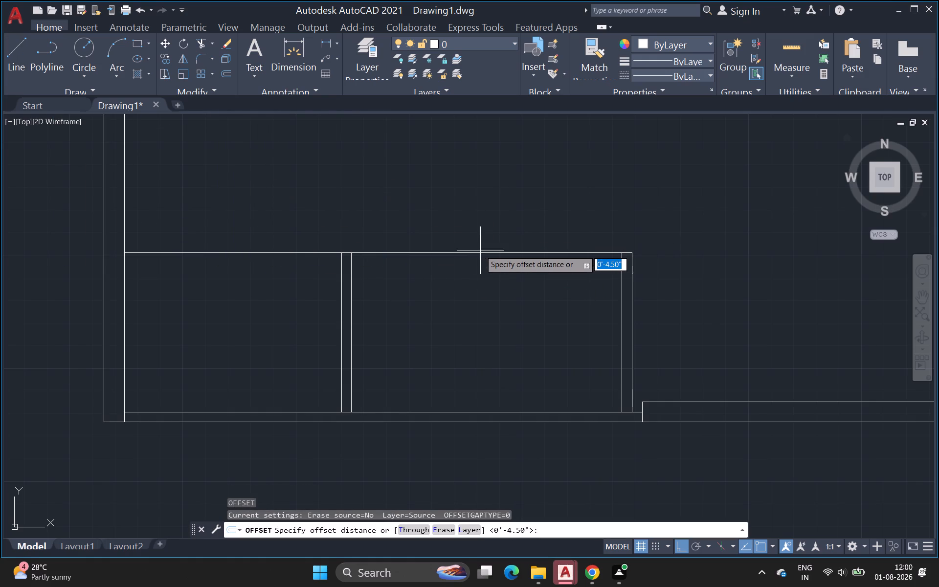
pyautogui.click(479, 254)
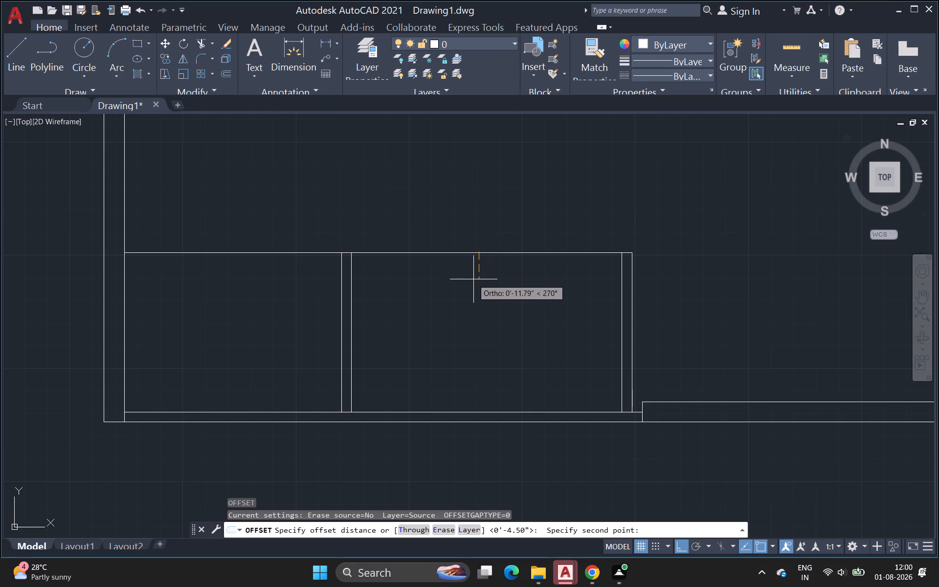
pyautogui.press('4')
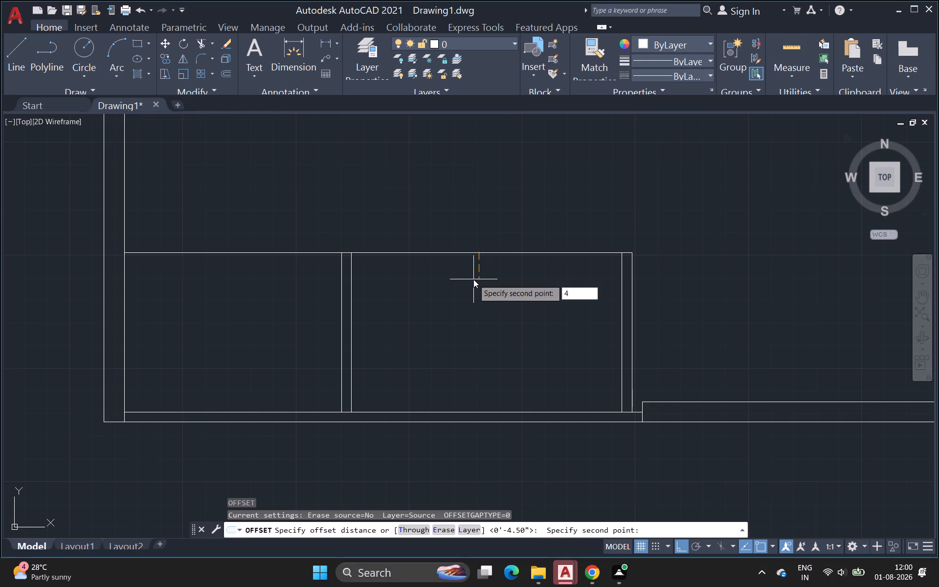
pyautogui.press('.')
pyautogui.press('5')
pyautogui.press('Return')
pyautogui.click(467, 252)
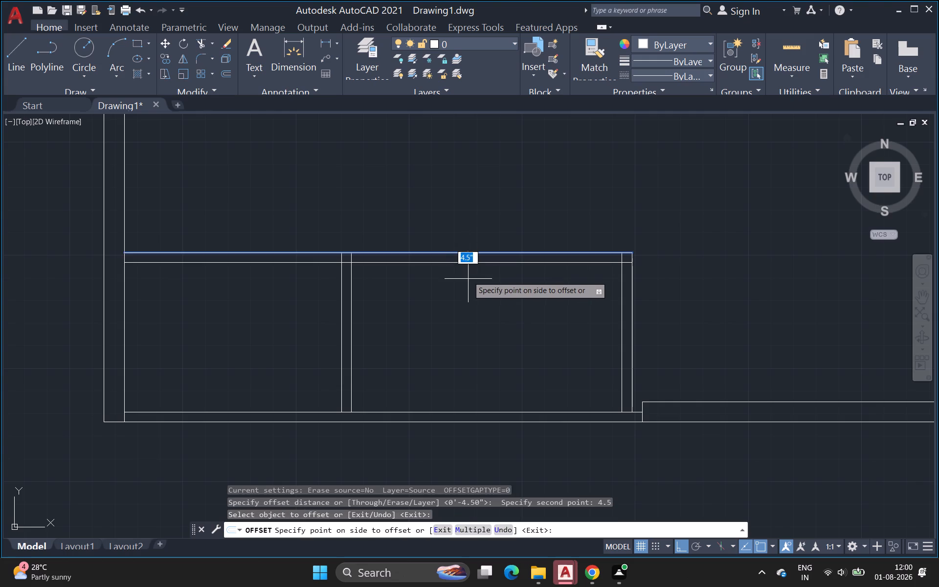
pyautogui.click(468, 280)
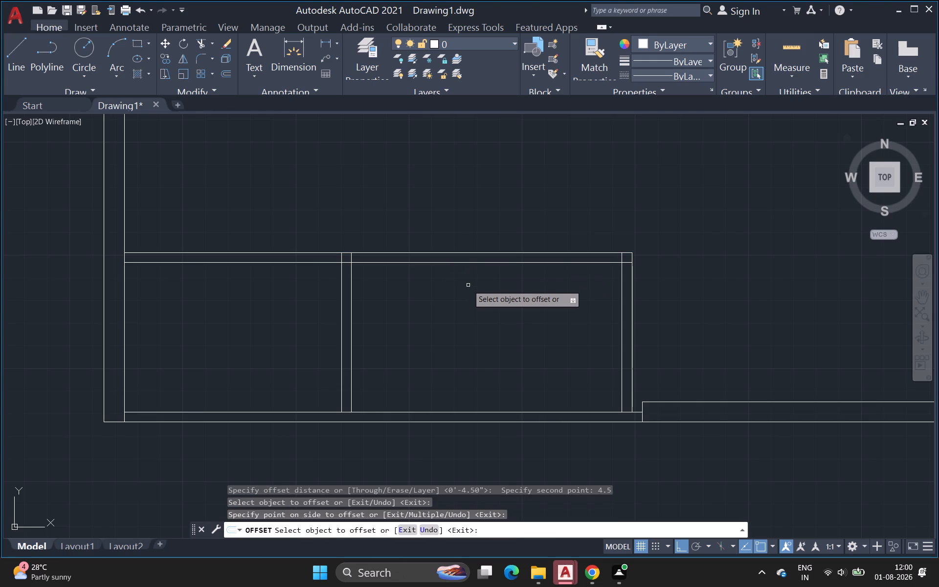
pyautogui.press('Escape')
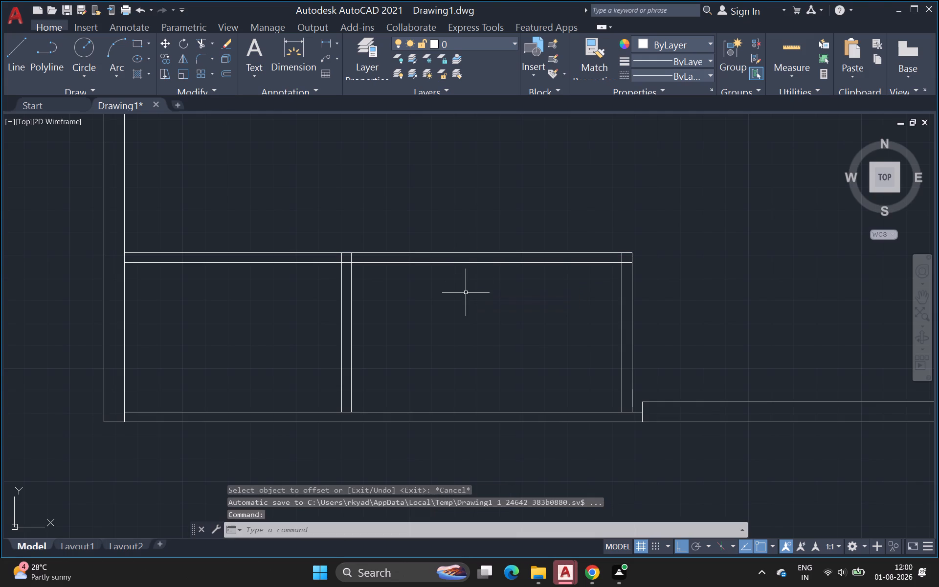
# Trim the overlapping inner line ends at the northeast corner where the north wall meets the easternmost partition.
pyautogui.press('t')
pyautogui.press('r')
pyautogui.press('Return')
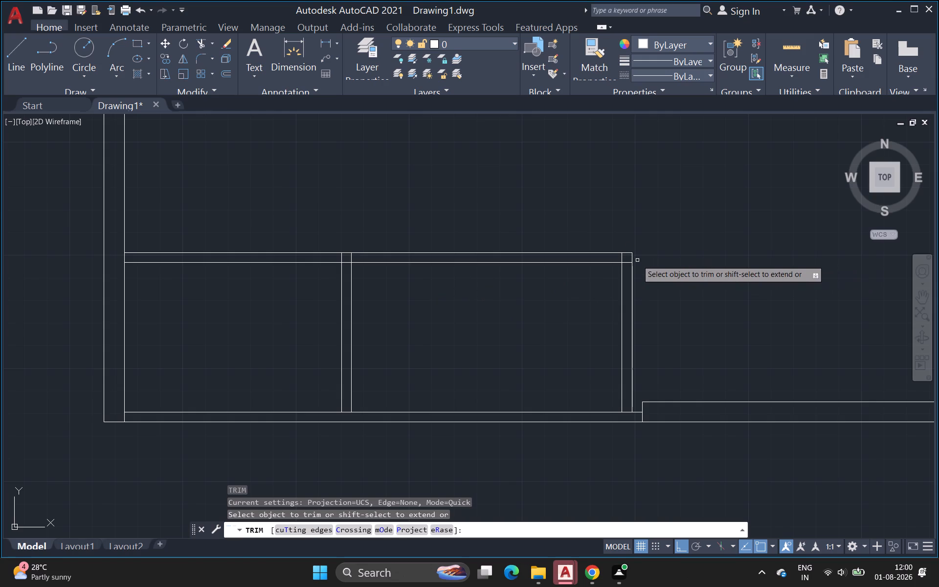
pyautogui.scroll(2, 635, 260)
pyautogui.click(603, 256)
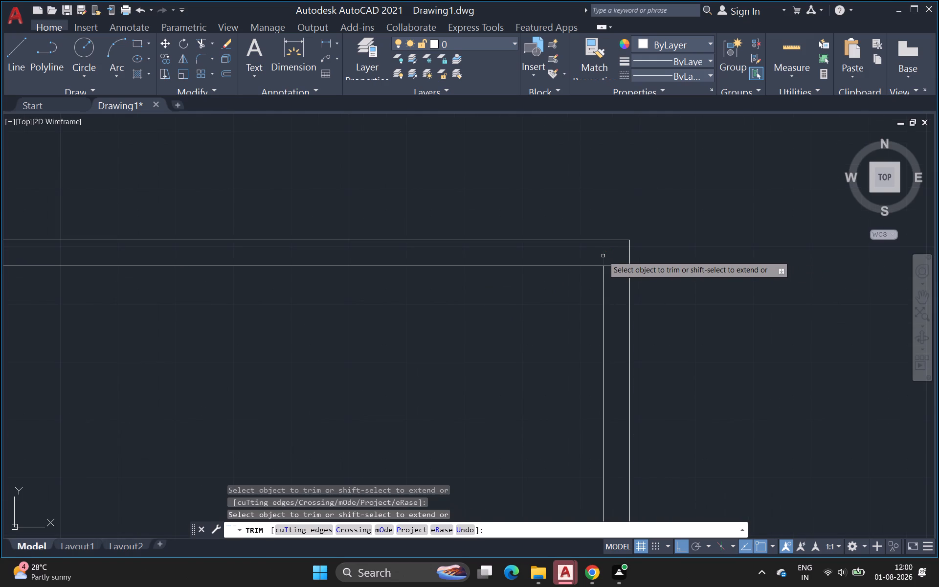
pyautogui.click(612, 265)
# Trim the middle partition's line ends and the wall segment between them to open its junction with the north wall.
pyautogui.scroll(-1, 311, 251)
pyautogui.moveTo(313, 254); pyautogui.dragTo(384, 281, button='middle')
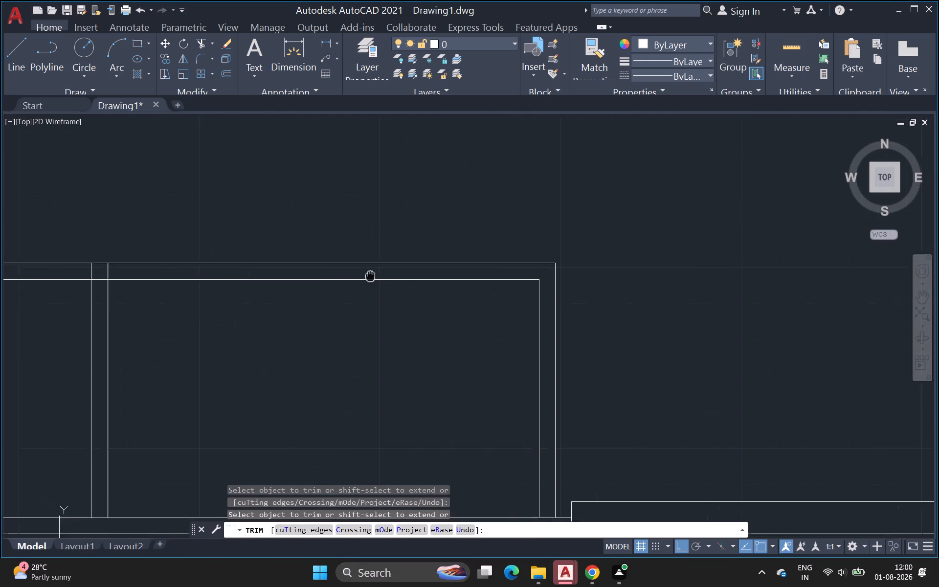
pyautogui.moveTo(384, 281); pyautogui.dragTo(432, 286, button='middle')
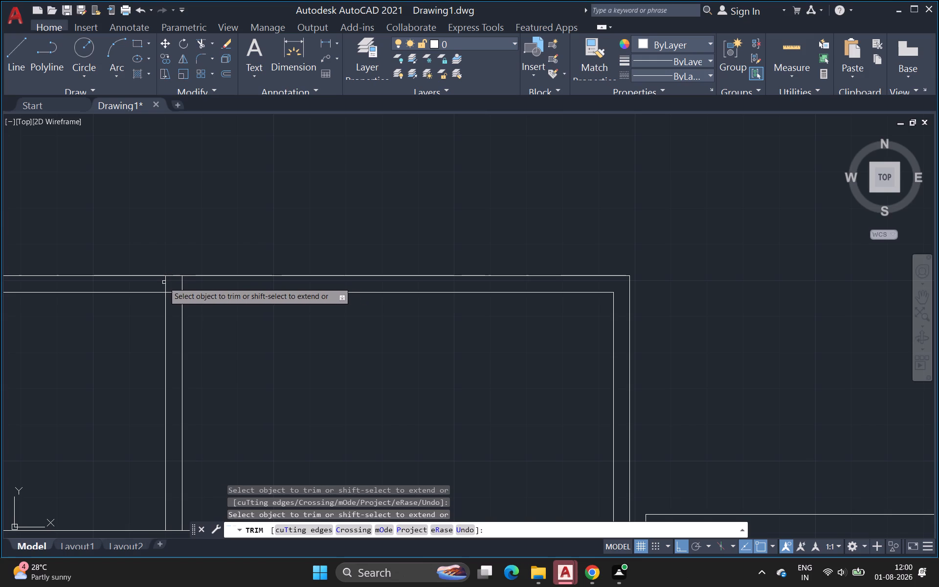
pyautogui.click(166, 281)
pyautogui.click(183, 280)
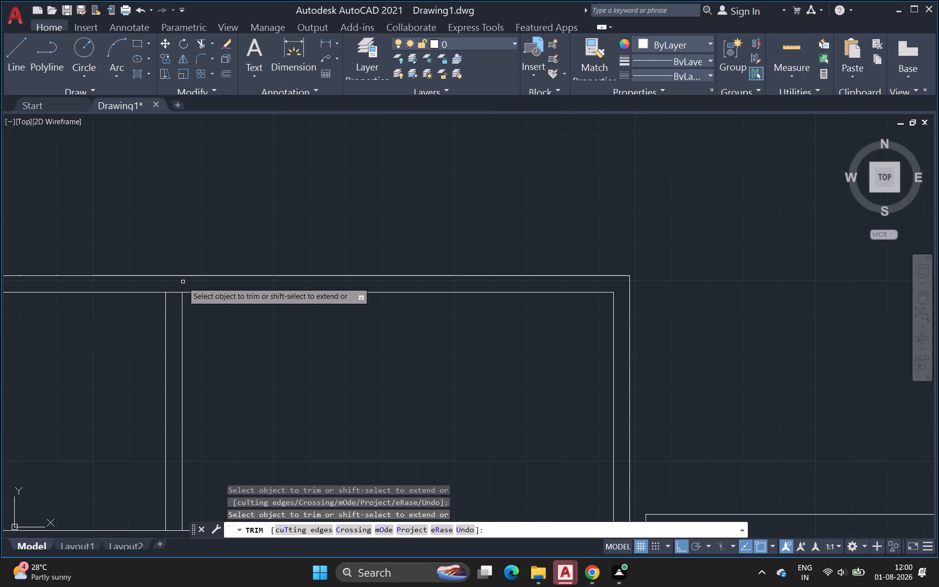
pyautogui.click(176, 291)
pyautogui.moveTo(156, 292); pyautogui.dragTo(222, 279, button='middle')
pyautogui.scroll(-1, 156, 292)
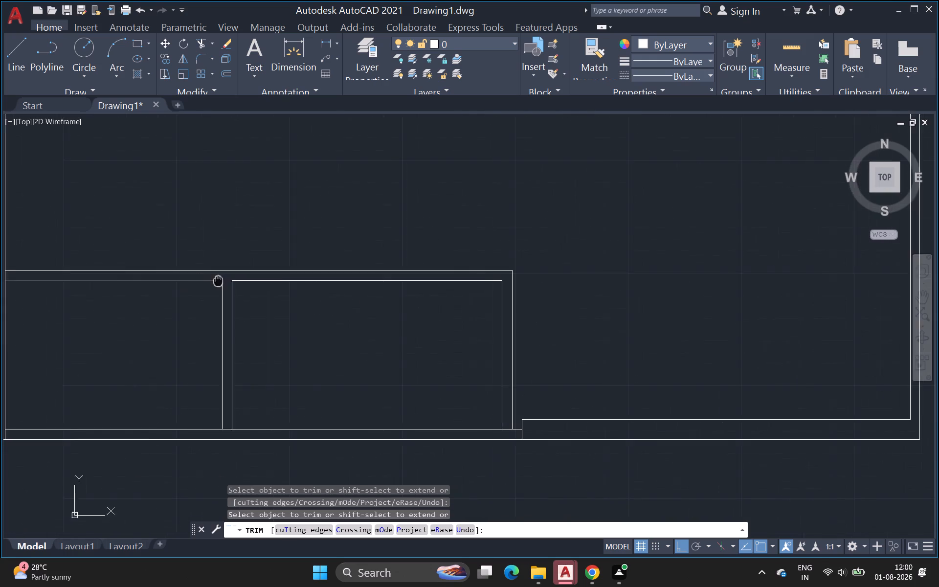
pyautogui.moveTo(222, 279); pyautogui.dragTo(225, 279, button='middle')
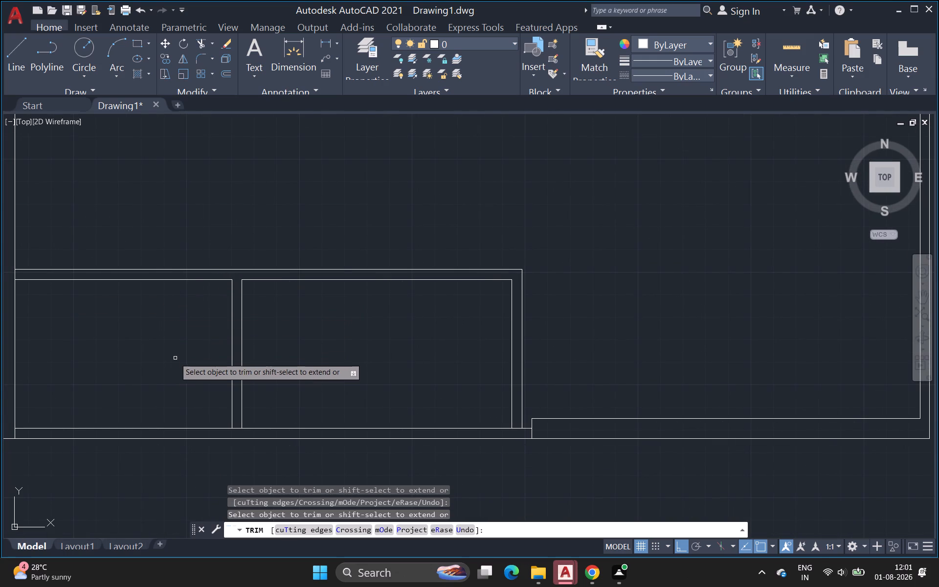
pyautogui.scroll(-1, 148, 353)
pyautogui.moveTo(148, 353); pyautogui.dragTo(235, 353, button='middle')
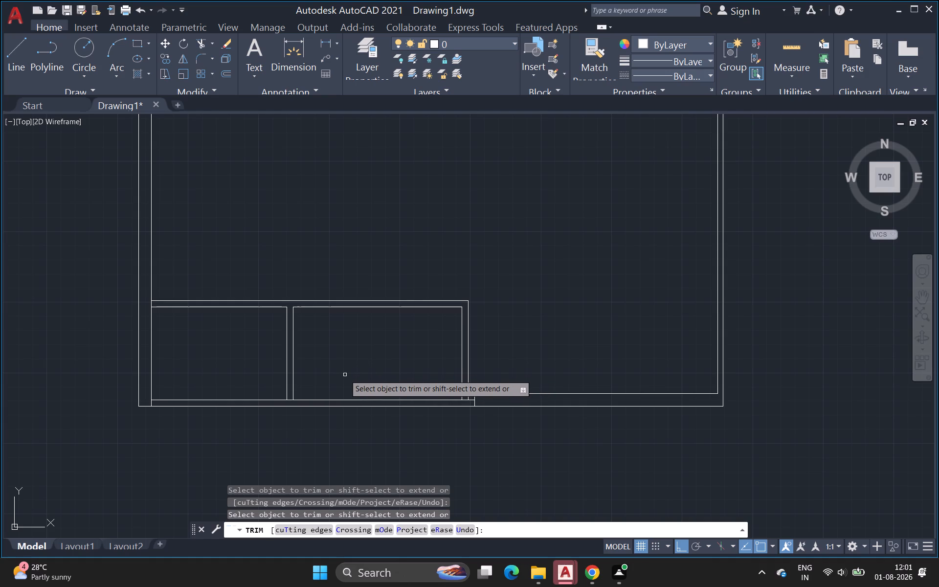
pyautogui.press('`')
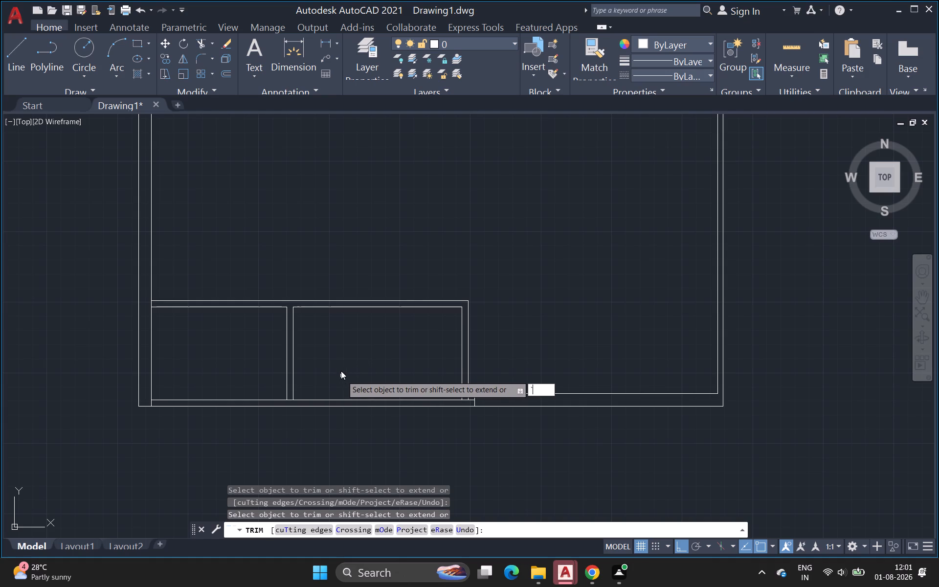
pyautogui.press('Escape')
pyautogui.press('Escape')
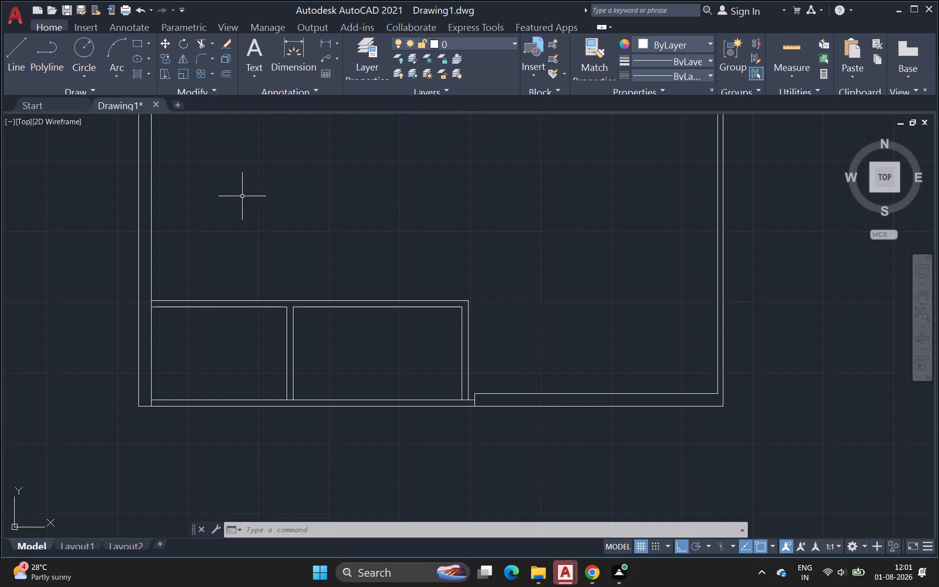
# Draw a 9' line north from the rooms' north wall along the west wall's inner face, ending in an eastward stub about 2'-7" long.
pyautogui.click(21, 53)
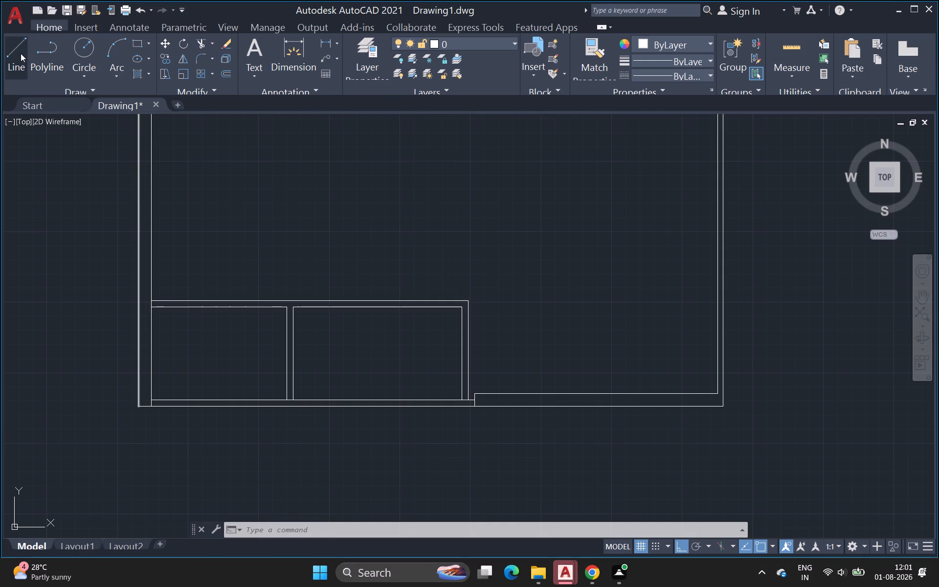
pyautogui.scroll(2, 200, 248)
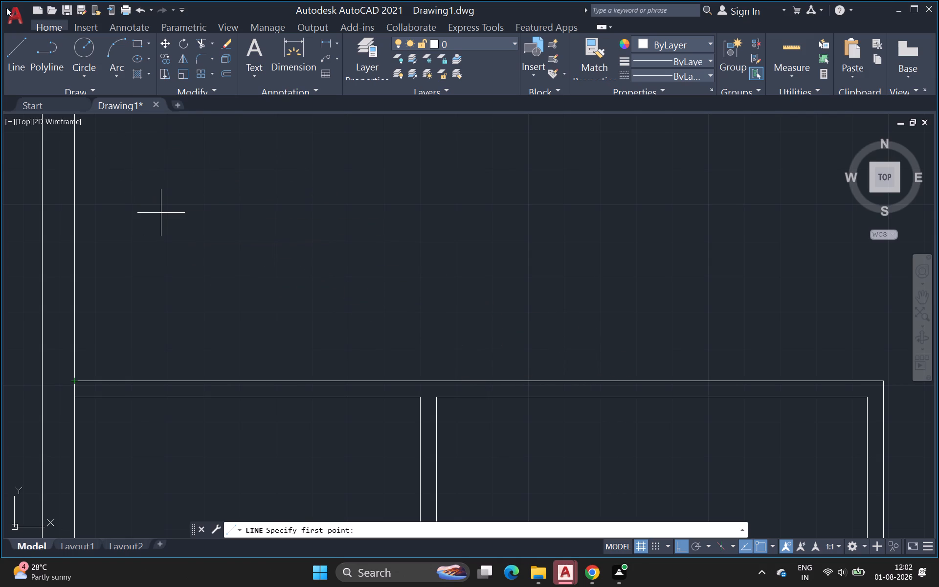
pyautogui.click(10, 45)
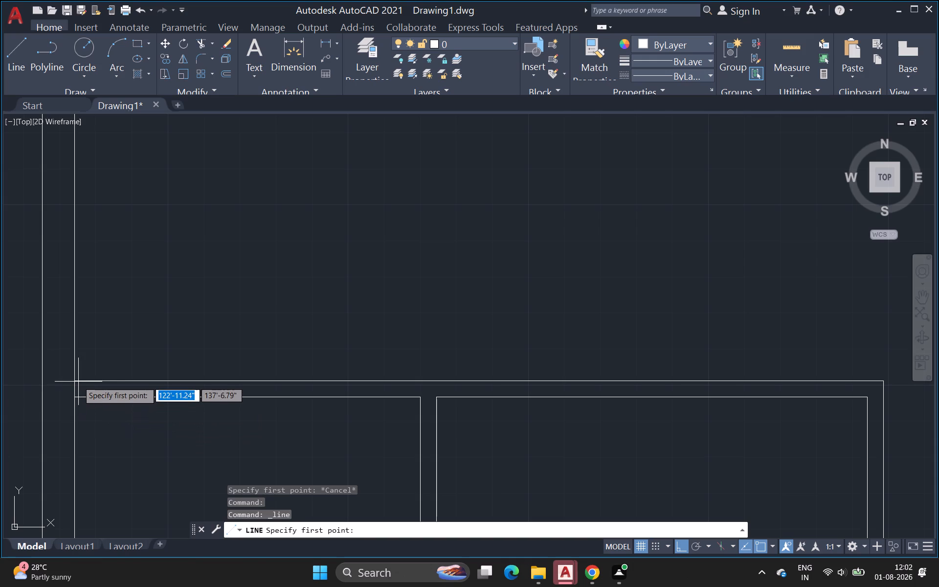
pyautogui.click(73, 382)
pyautogui.scroll(-1, 81, 184)
pyautogui.moveTo(81, 185); pyautogui.dragTo(81, 231, button='middle')
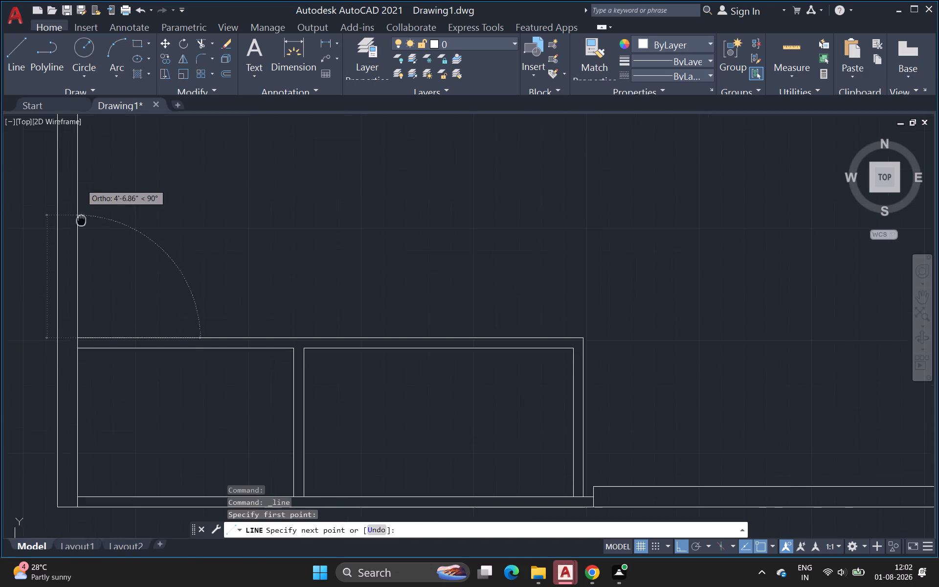
pyautogui.moveTo(81, 231); pyautogui.dragTo(81, 228, button='middle')
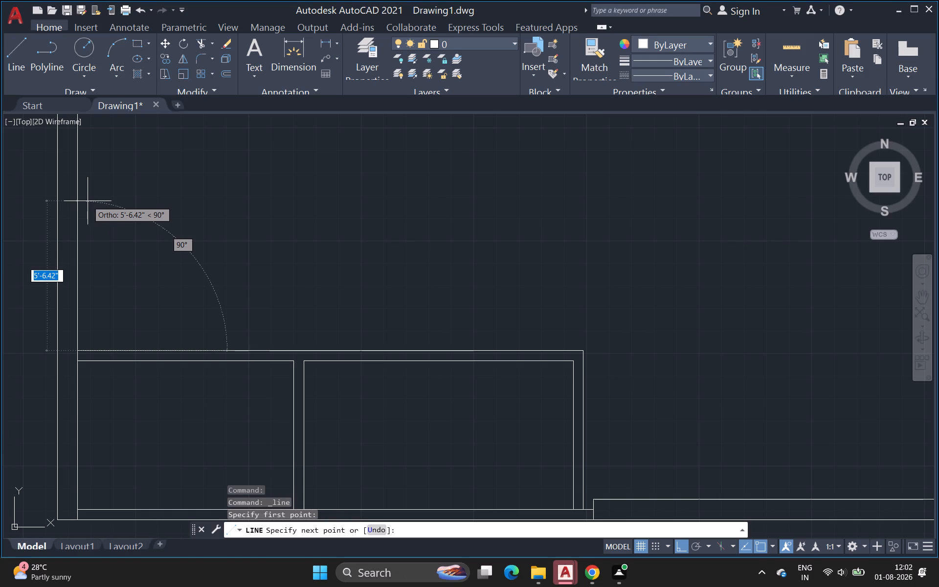
pyautogui.press('9')
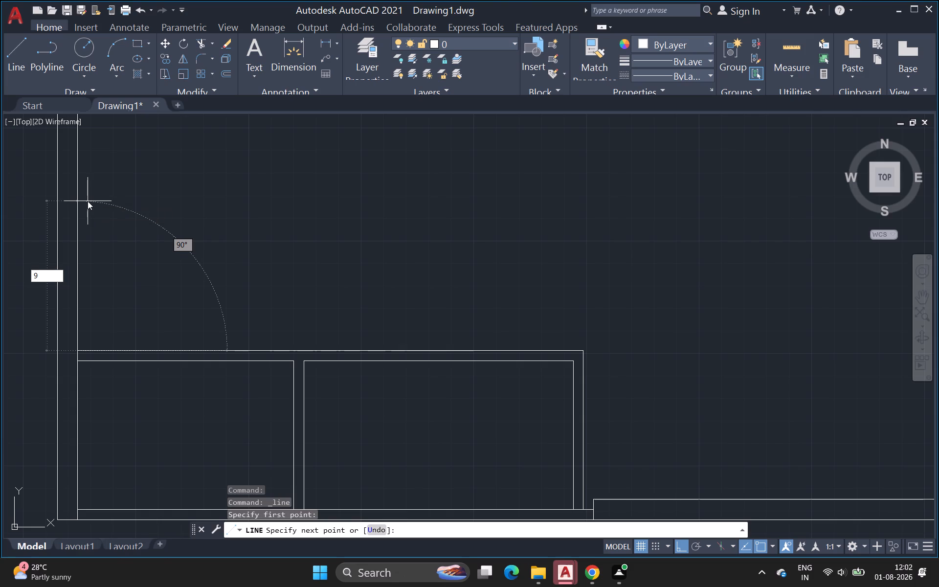
pyautogui.press("'")
pyautogui.press('Return')
pyautogui.scroll(-1, 208, 197)
pyautogui.moveTo(211, 215); pyautogui.dragTo(218, 260, button='middle')
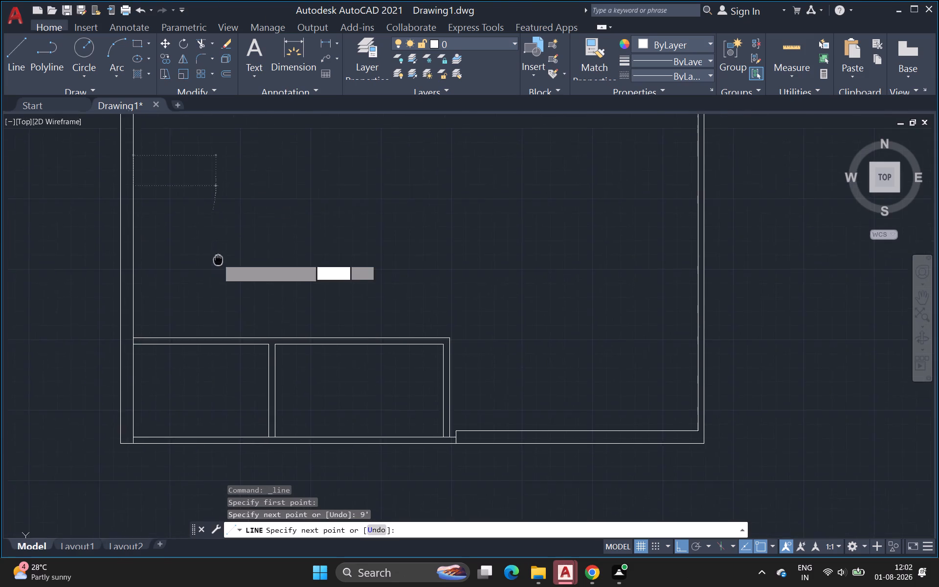
pyautogui.moveTo(218, 260); pyautogui.dragTo(223, 276, button='middle')
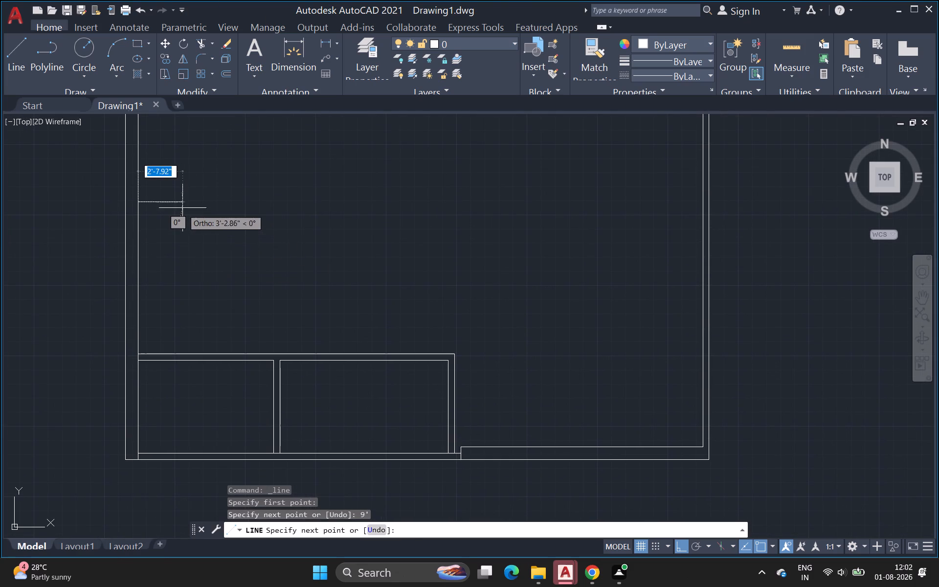
pyautogui.click(182, 204)
pyautogui.press('Escape')
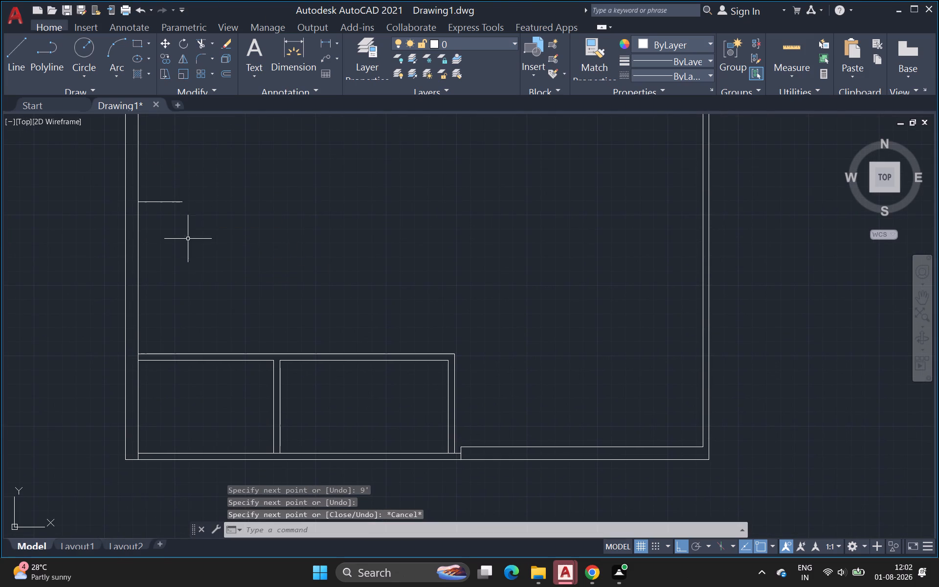
# Offset the 9' line on the west wall's inner face 12'2-1/2" to the east.
pyautogui.press('o')
pyautogui.press('Return')
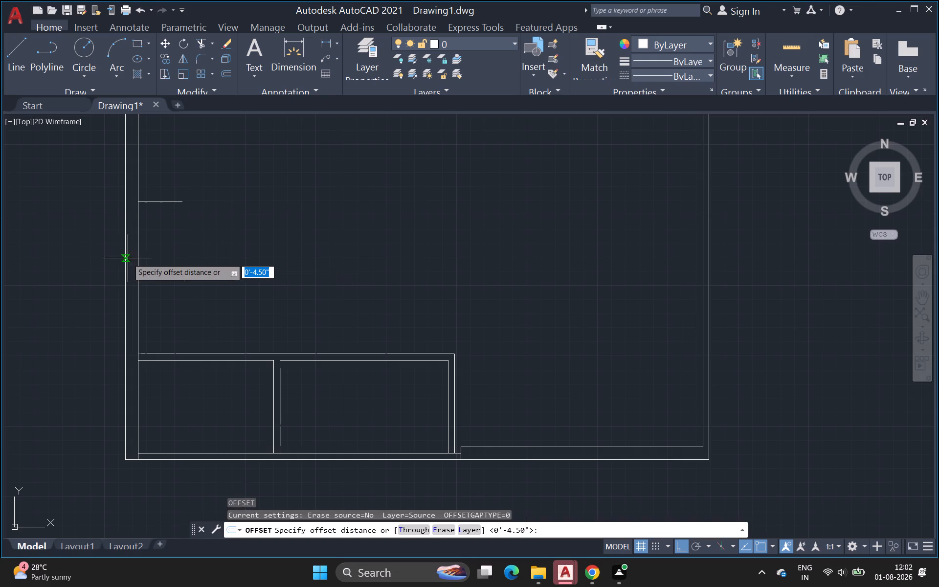
pyautogui.moveTo(138, 253); pyautogui.dragTo(148, 253)
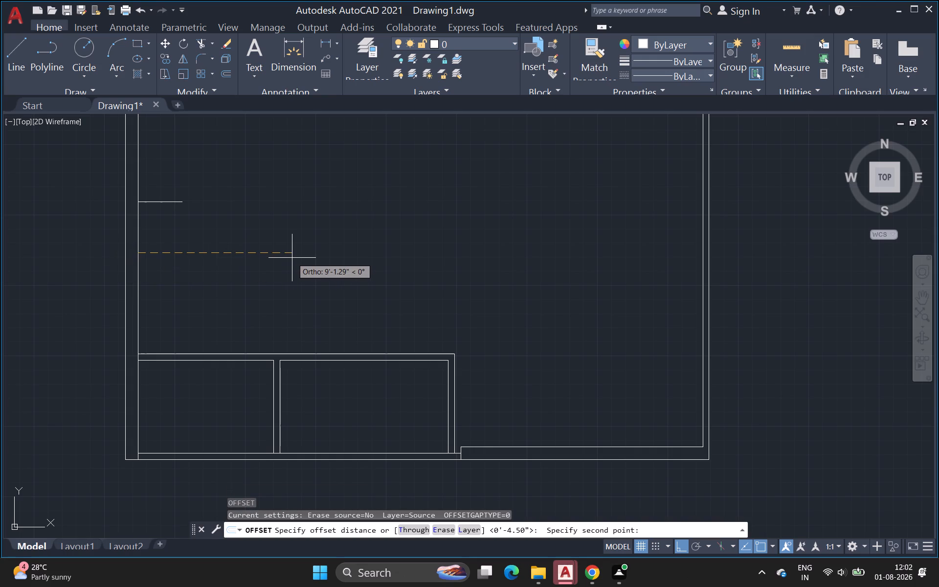
pyautogui.write('12')
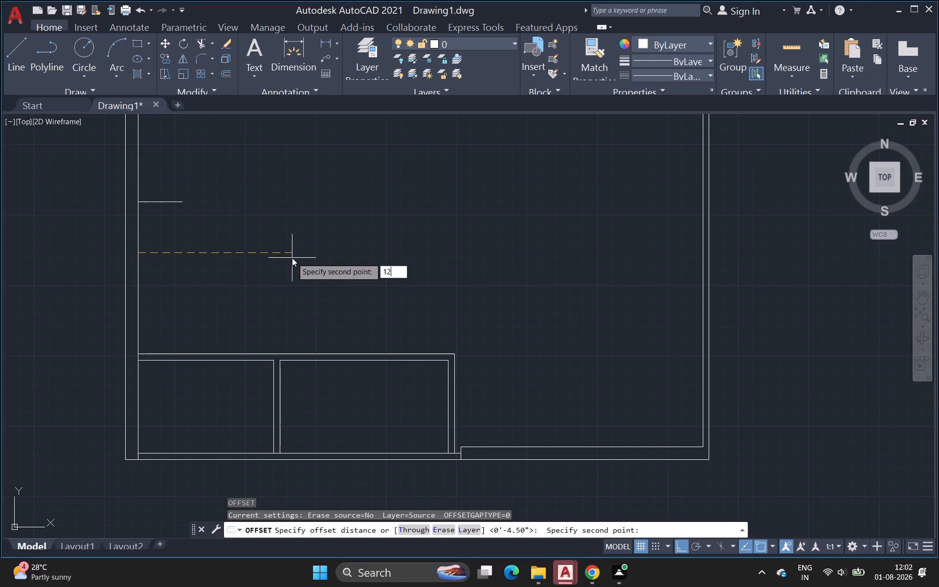
pyautogui.press("'")
pyautogui.press('2')
pyautogui.press('-')
pyautogui.press('1')
pyautogui.press('/')
pyautogui.press('2')
pyautogui.hotkey('shift', '"')
pyautogui.press('Return')
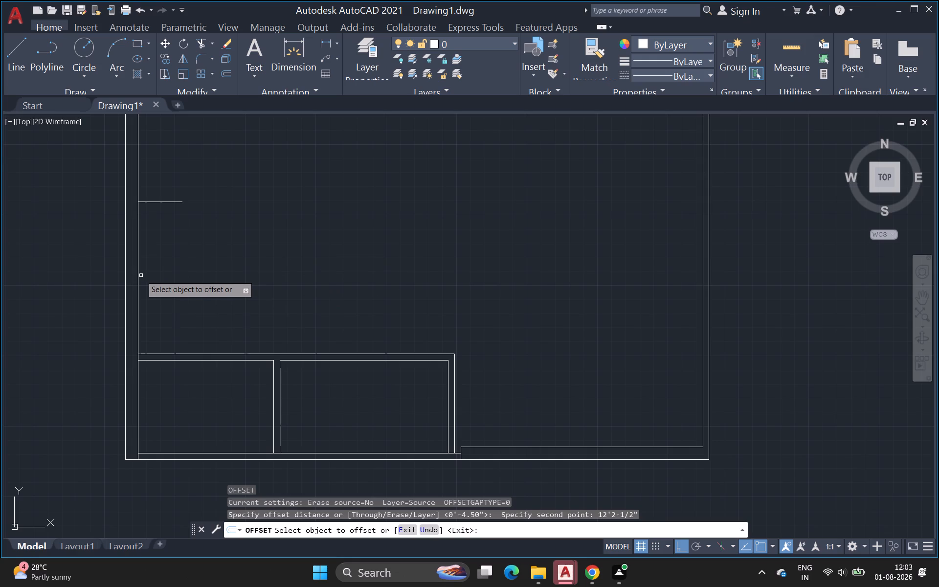
pyautogui.moveTo(137, 274); pyautogui.dragTo(142, 274)
pyautogui.click(182, 275)
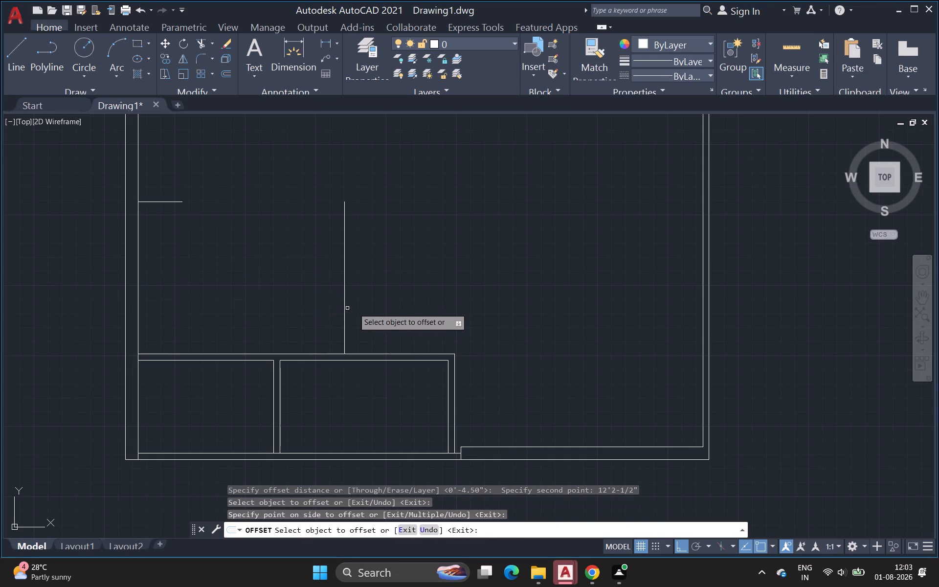
pyautogui.click(373, 294)
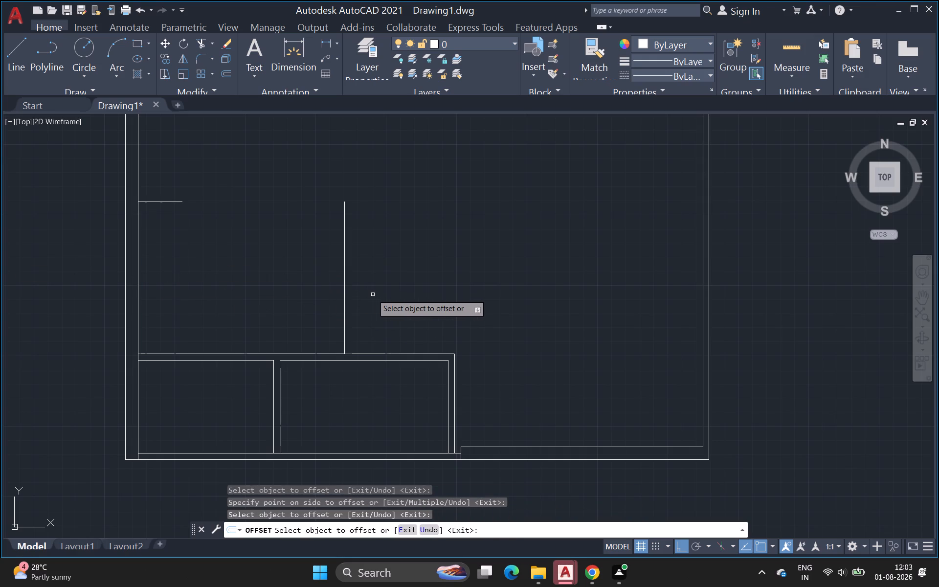
pyautogui.press('space')
# Offset the new vertical partition line 4.5" to the east to give the partition its thickness.
pyautogui.press('space')
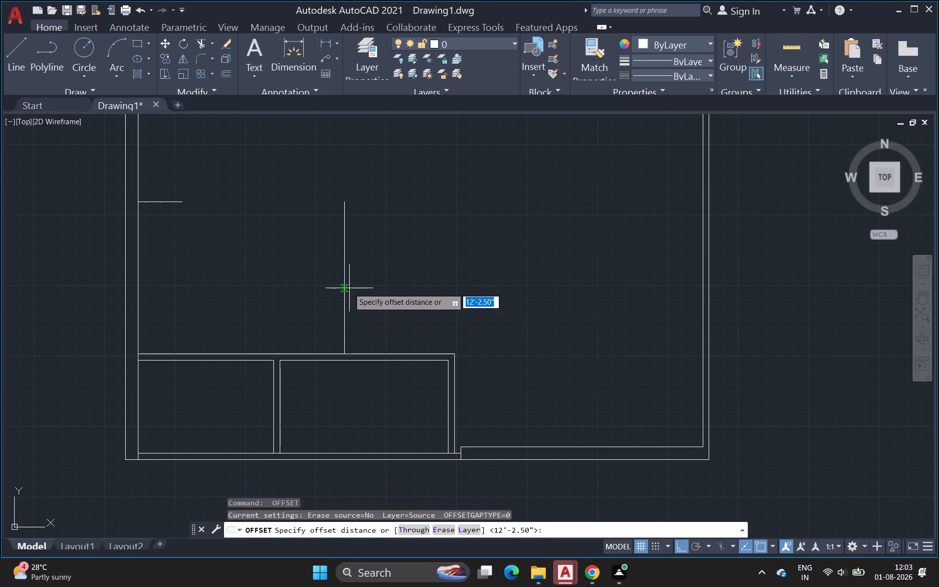
pyautogui.click(344, 282)
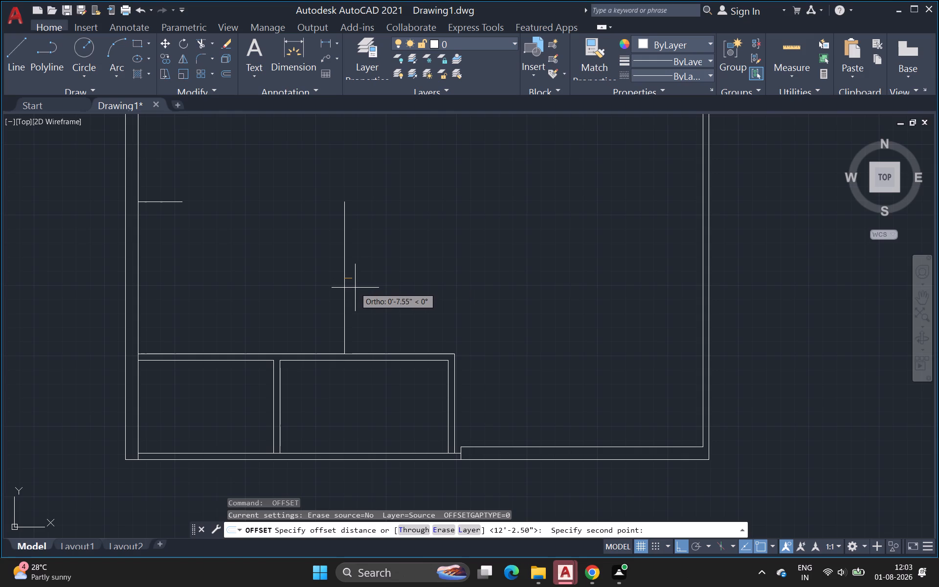
pyautogui.press('4')
pyautogui.write('.5')
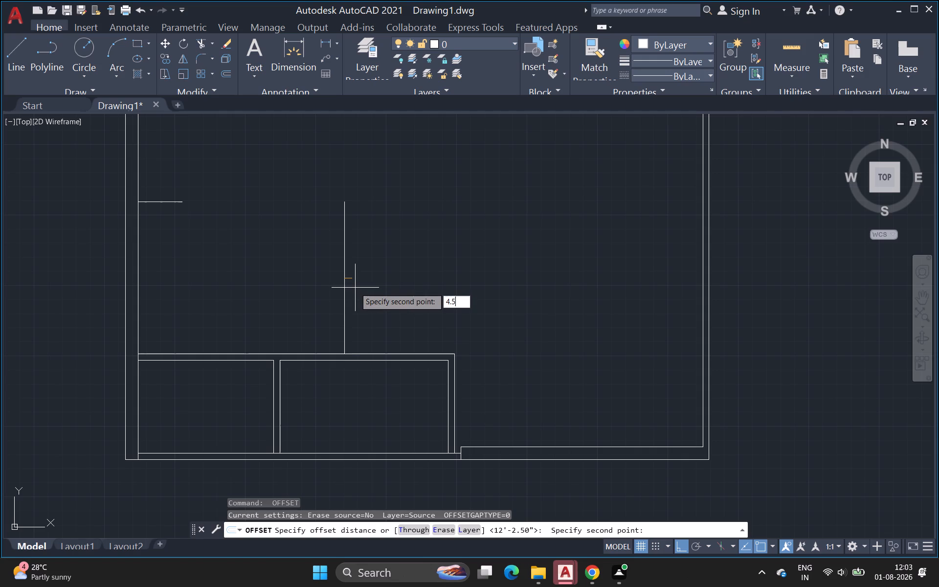
pyautogui.hotkey('shift', '"')
pyautogui.press('Return')
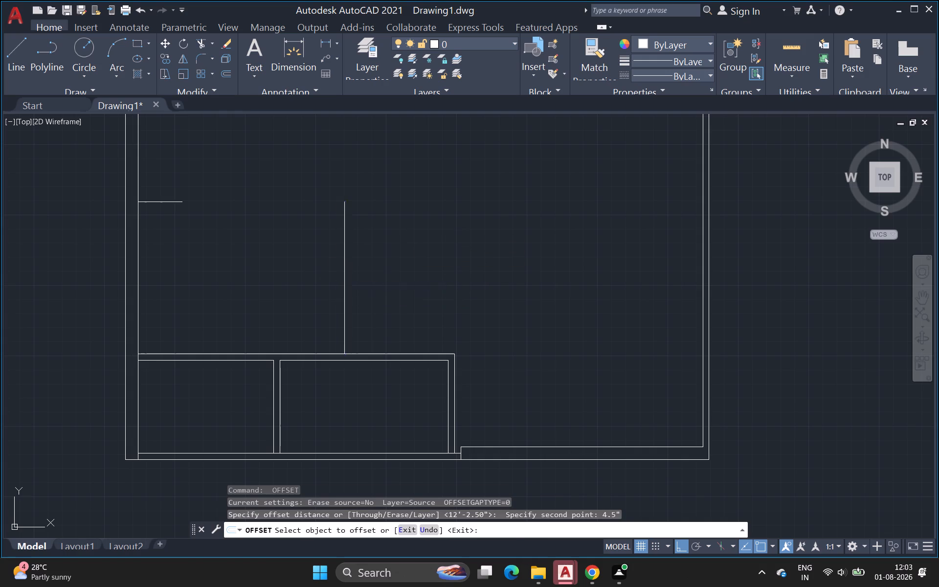
pyautogui.click(344, 276)
pyautogui.click(353, 275)
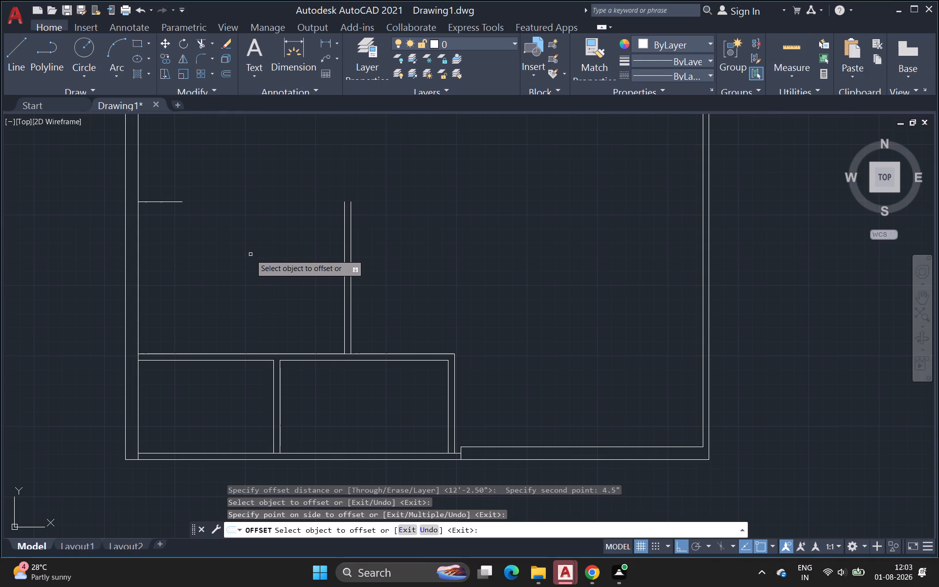
pyautogui.press('Escape')
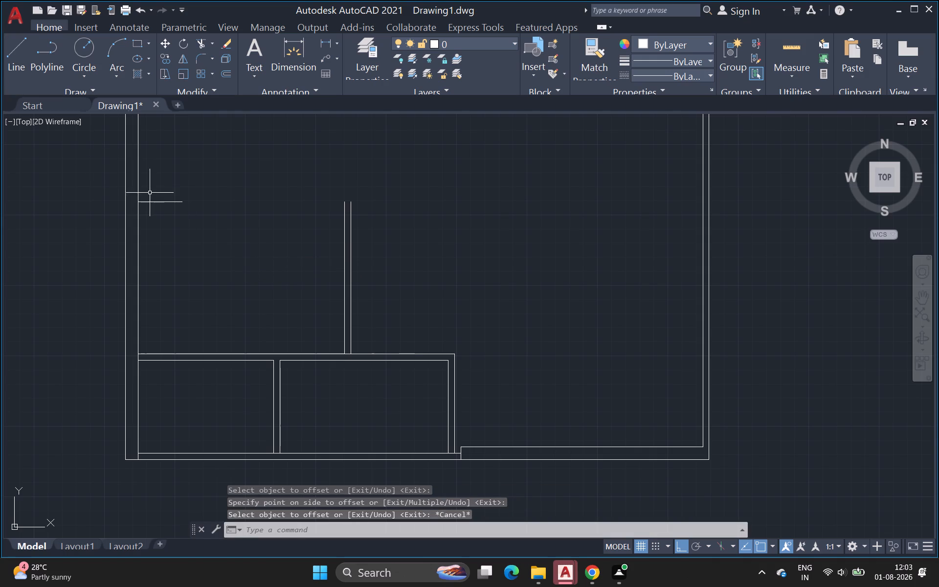
# Delete the short horizontal stub line on the west wall's inner face.
pyautogui.click(157, 203)
pyautogui.press('Delete')
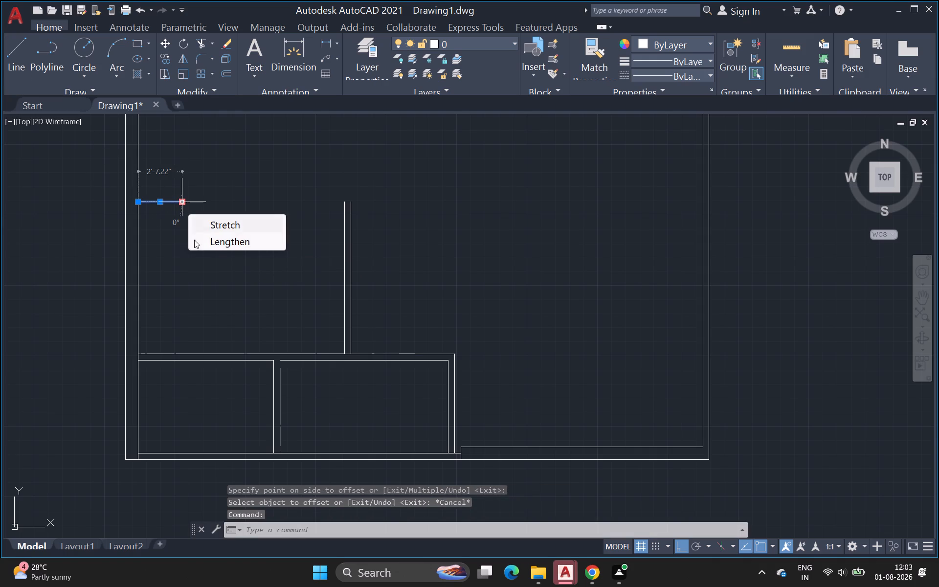
pyautogui.press('Delete')
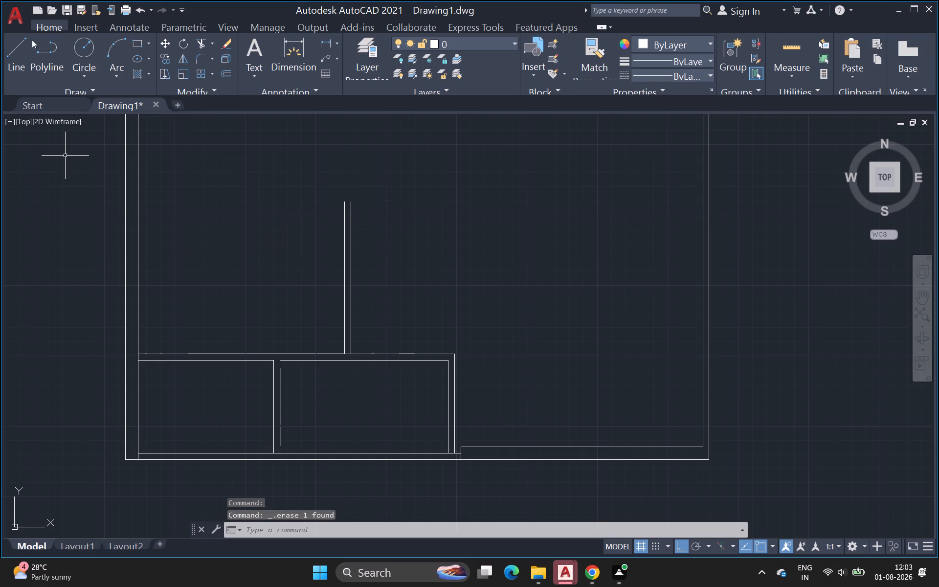
# Draw a line along the rooms' north wall from the west wall's inner face to the new partition's west line.
pyautogui.click(15, 56)
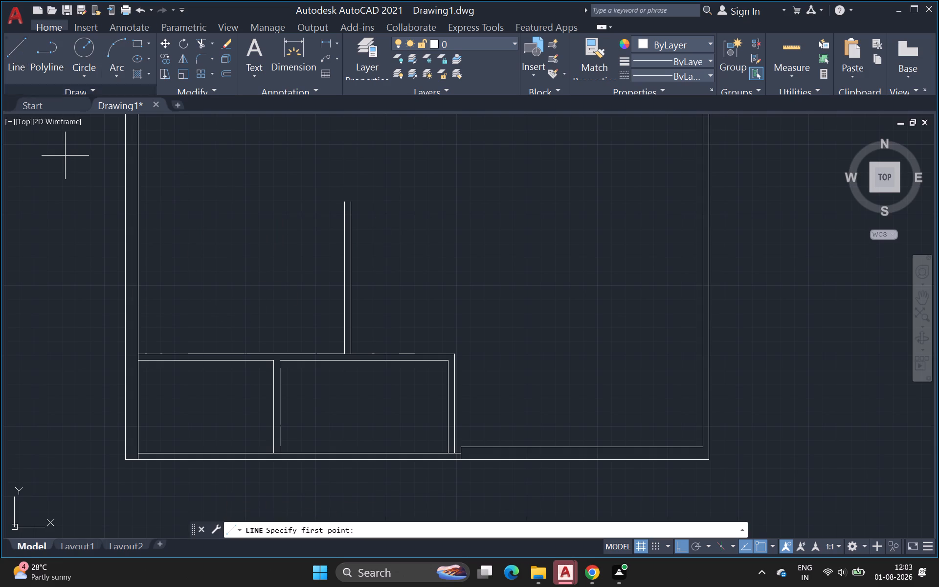
pyautogui.scroll(2, 159, 304)
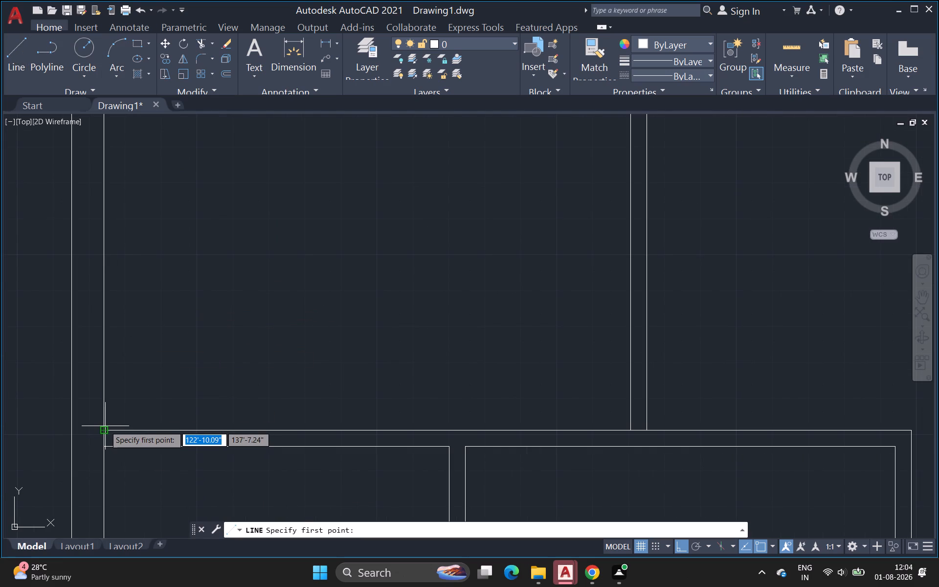
pyautogui.moveTo(105, 429); pyautogui.dragTo(113, 432)
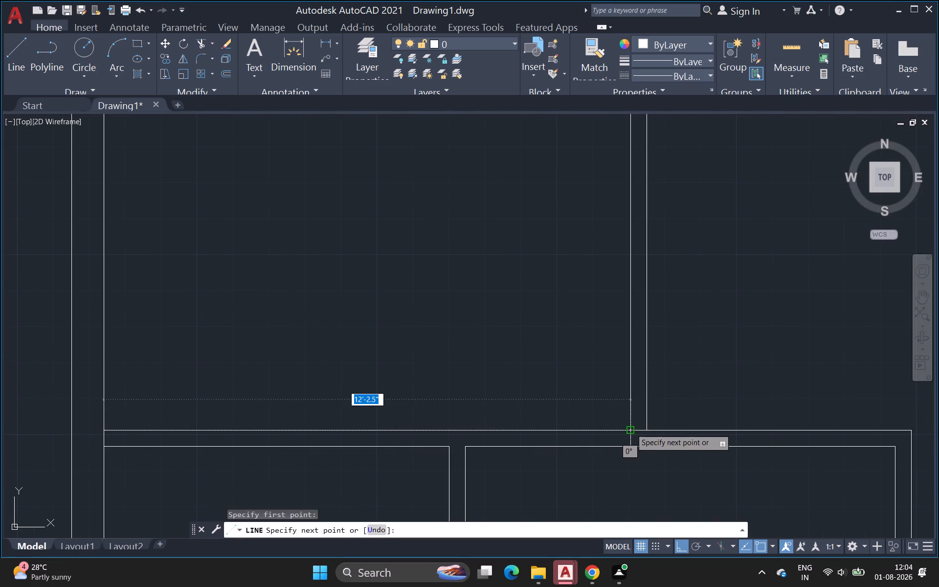
pyautogui.click(628, 430)
pyautogui.press('Escape')
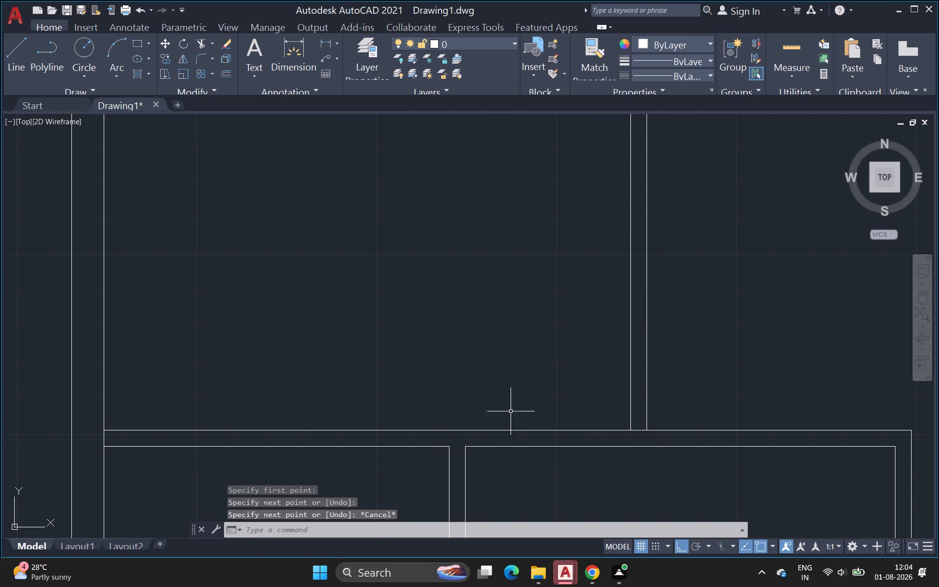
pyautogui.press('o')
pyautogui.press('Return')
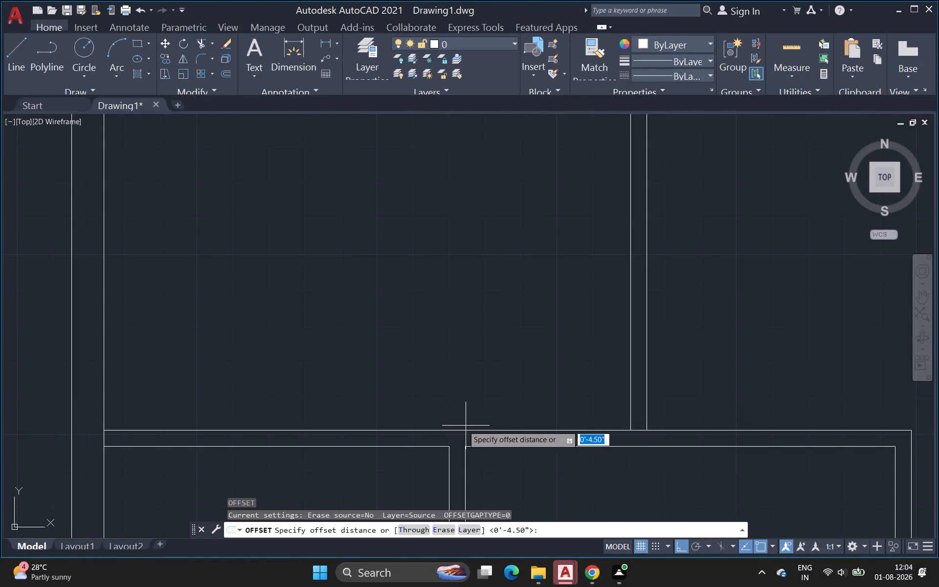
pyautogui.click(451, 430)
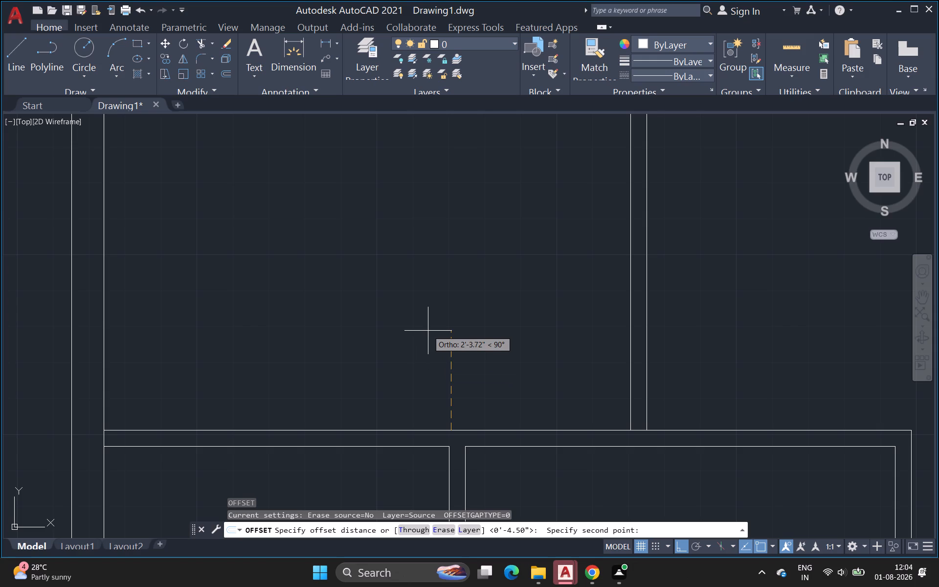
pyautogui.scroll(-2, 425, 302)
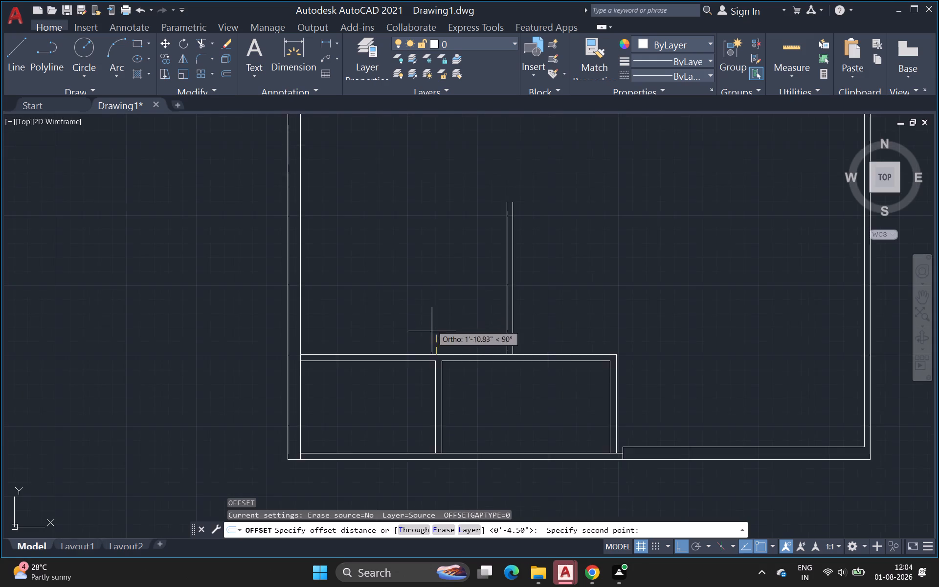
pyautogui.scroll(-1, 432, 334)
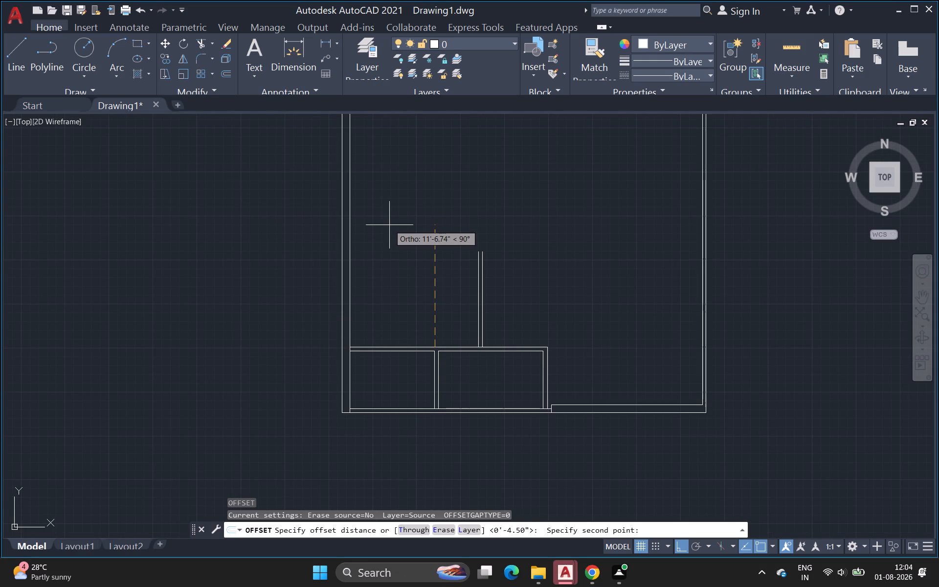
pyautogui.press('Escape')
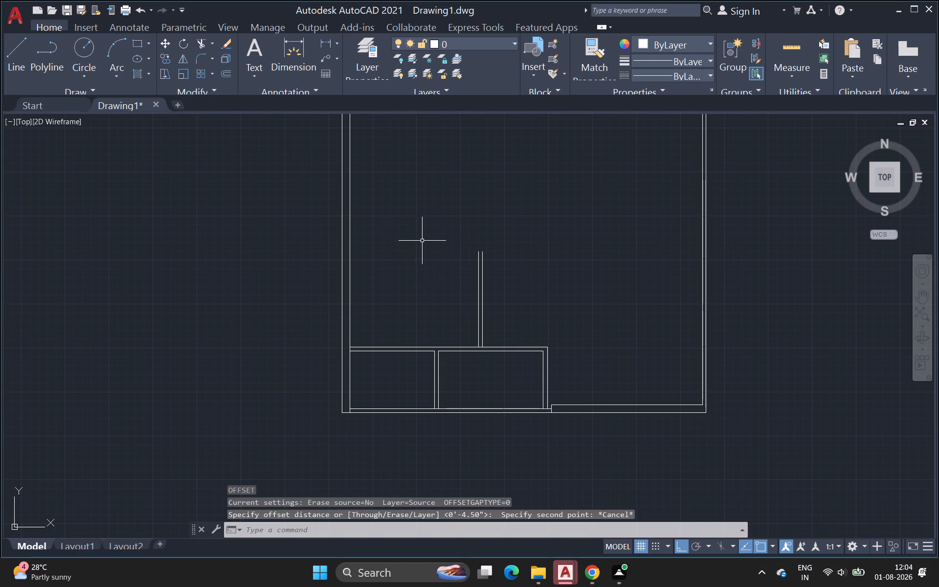
# Draw a short line closing the north end of the new 4.5" partition from its east line to its west line.
pyautogui.click(21, 48)
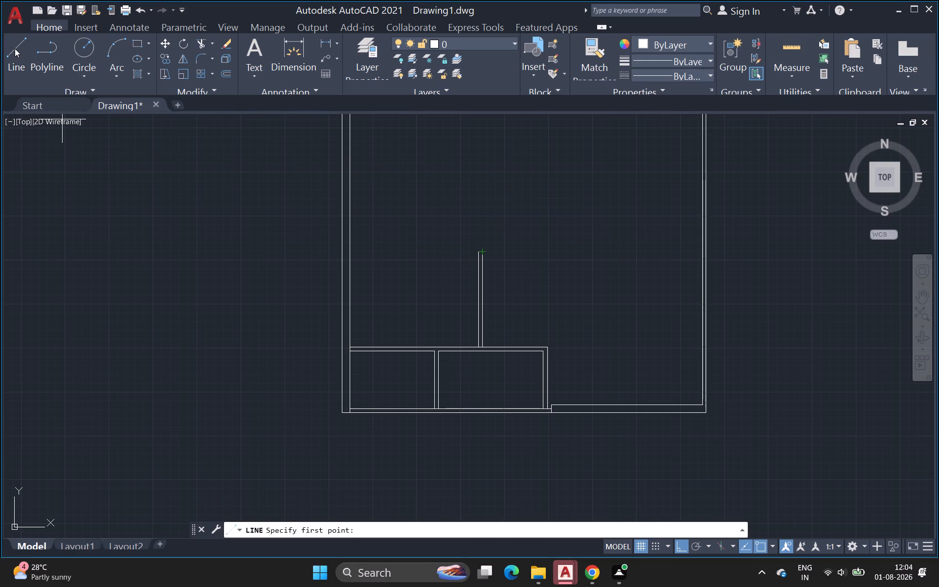
pyautogui.moveTo(15, 48); pyautogui.dragTo(26, 48)
pyautogui.scroll(2, 398, 203)
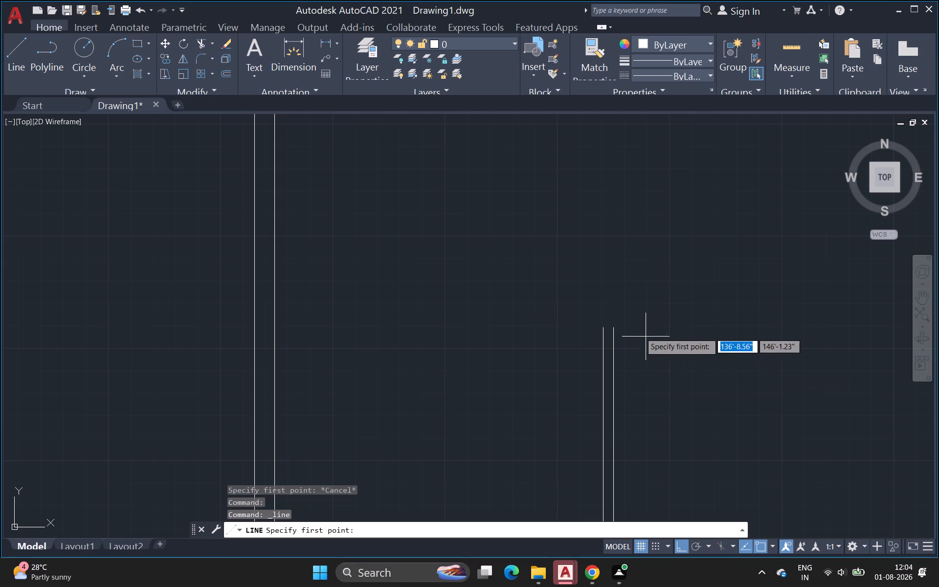
pyautogui.click(615, 326)
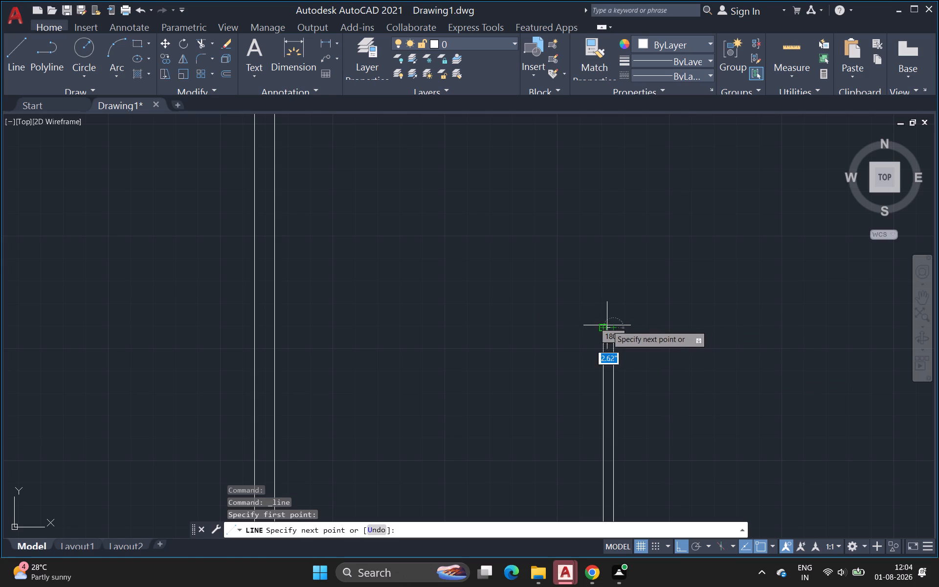
pyautogui.click(605, 327)
pyautogui.press('Escape')
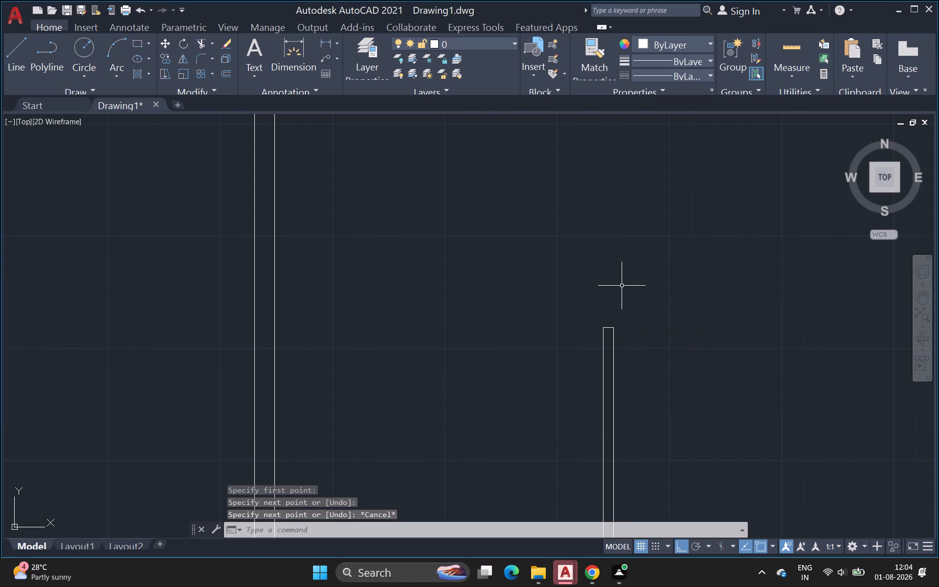
# Draw a line 3' north from the partition's northeast corner and continue it west to the west wall's inner face.
pyautogui.press('l')
pyautogui.press('space')
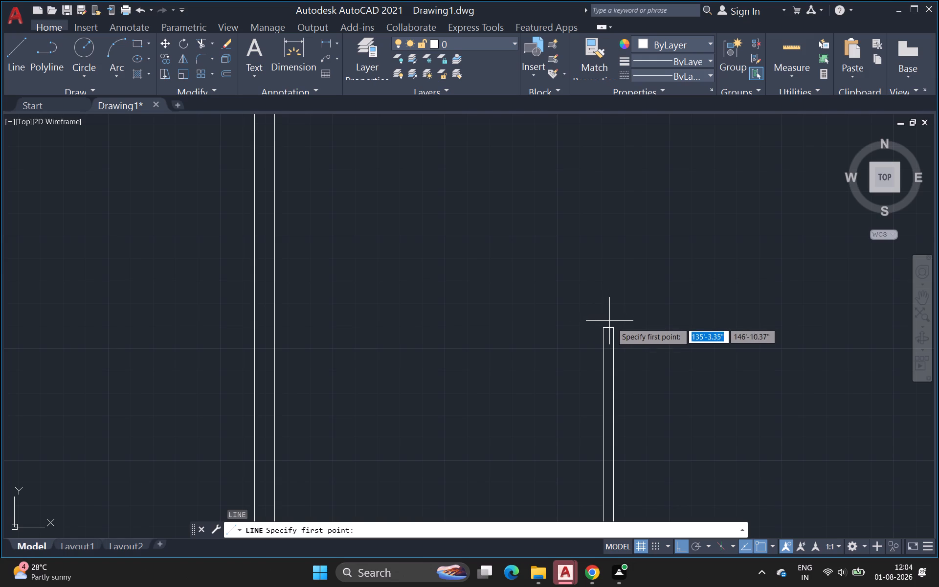
pyautogui.moveTo(612, 324); pyautogui.dragTo(611, 314)
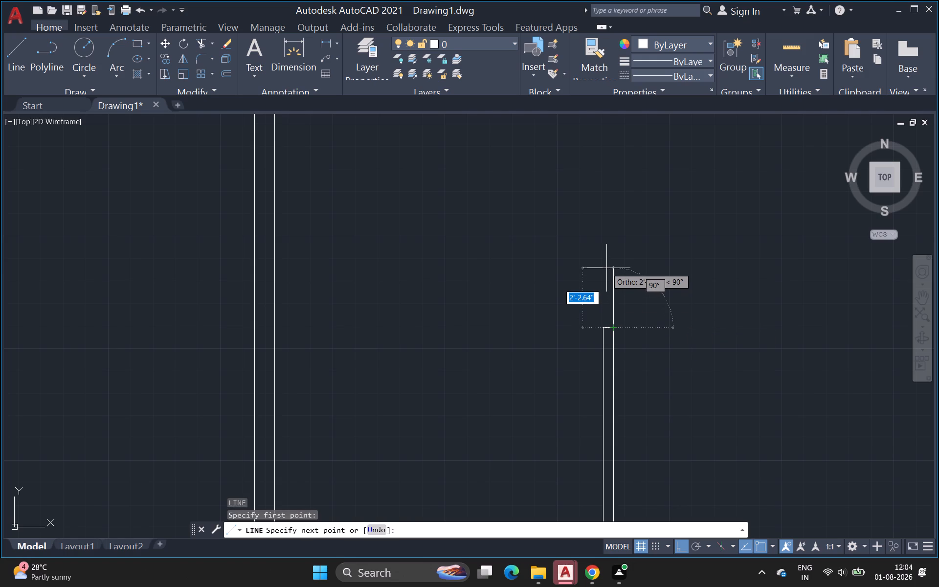
pyautogui.press('3')
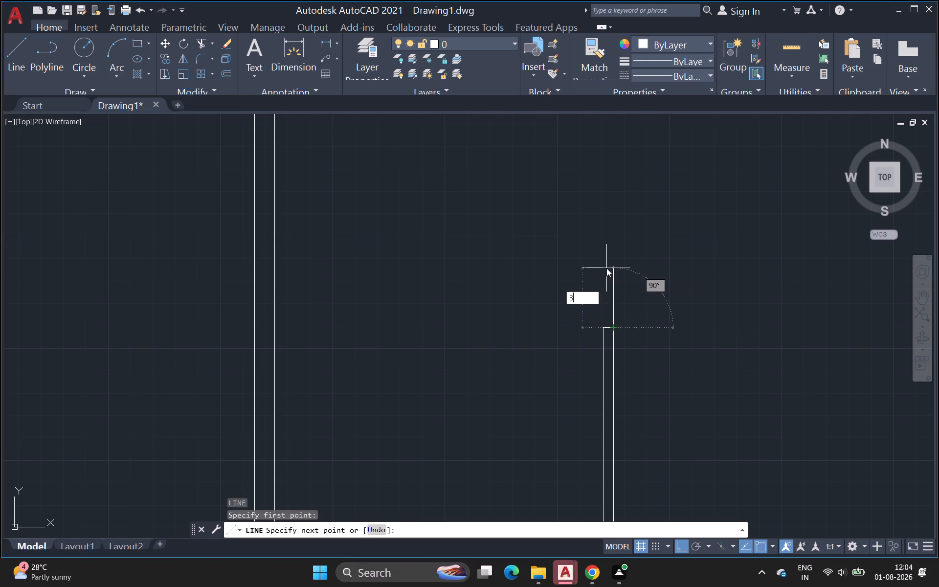
pyautogui.press("'")
pyautogui.press('Return')
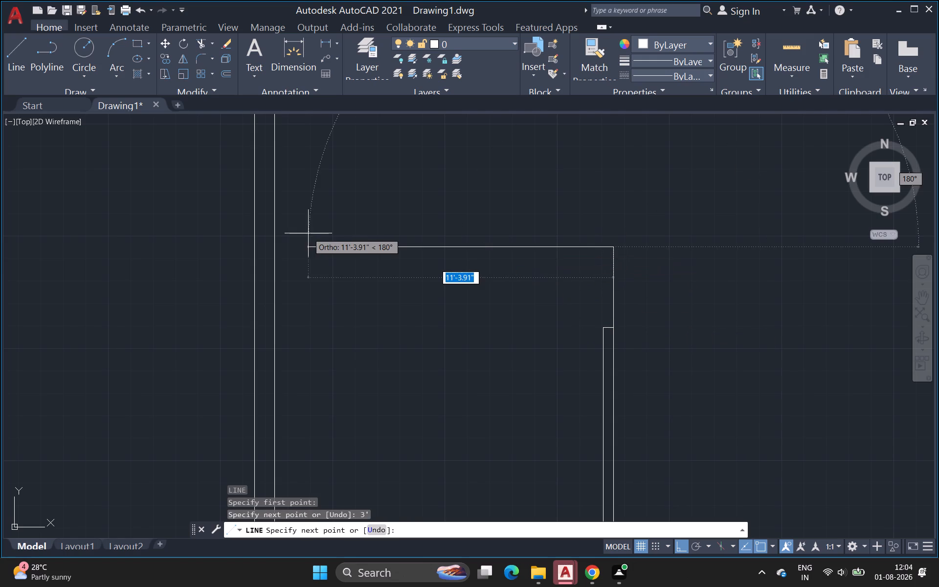
pyautogui.click(277, 248)
pyautogui.press('Escape')
# Offset the room's new north wall line 4.5" to the south to give the wall its thickness.
pyautogui.moveTo(463, 297); pyautogui.dragTo(463, 266, button='middle')
pyautogui.scroll(-1, 463, 297)
pyautogui.press('o')
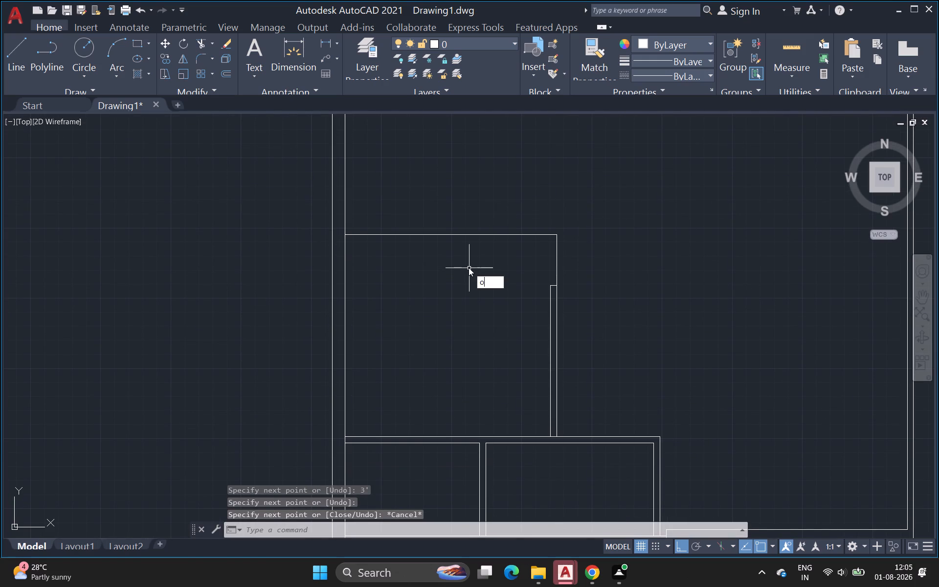
pyautogui.press('space')
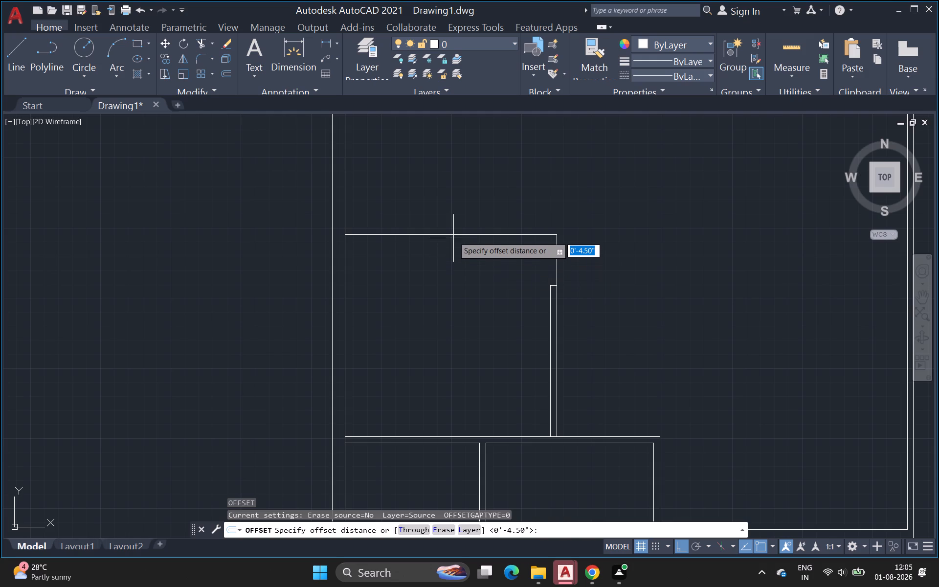
pyautogui.moveTo(451, 235); pyautogui.dragTo(450, 246)
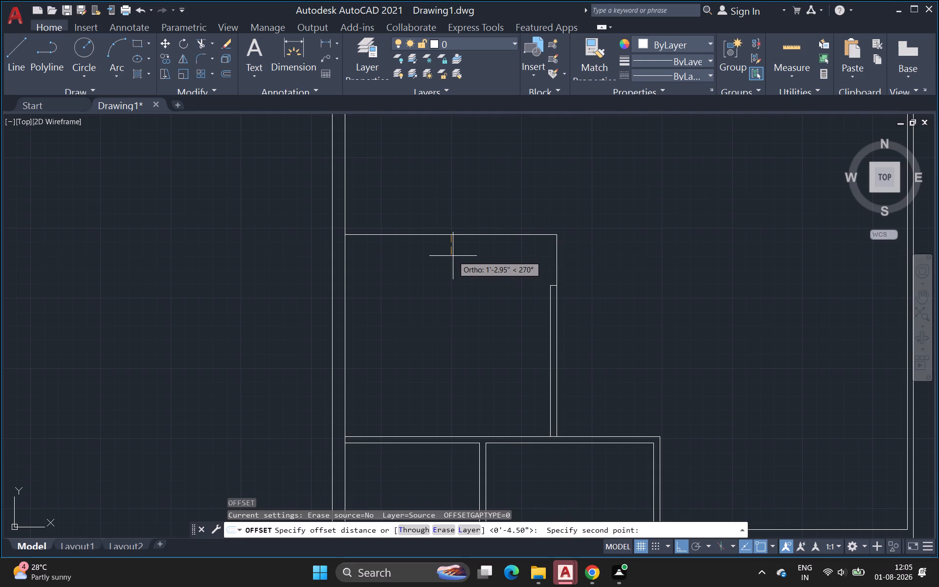
pyautogui.press('4')
pyautogui.press('.')
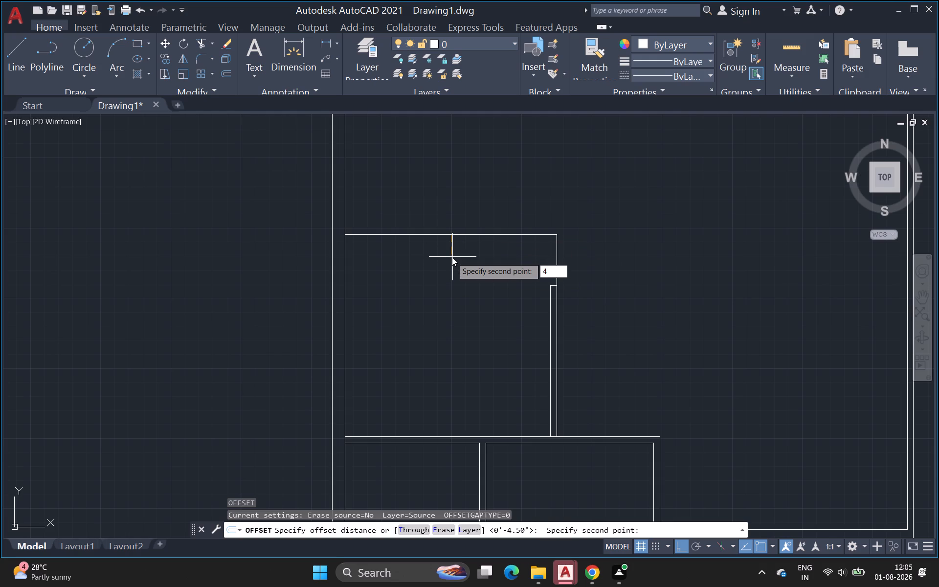
pyautogui.press('5')
pyautogui.press("'")
pyautogui.press('=')
pyautogui.hotkey('shift', '"')
pyautogui.press('BackSpace')
pyautogui.press('BackSpace')
pyautogui.press('BackSpace')
pyautogui.hotkey('shift', '"')
pyautogui.press('Return')
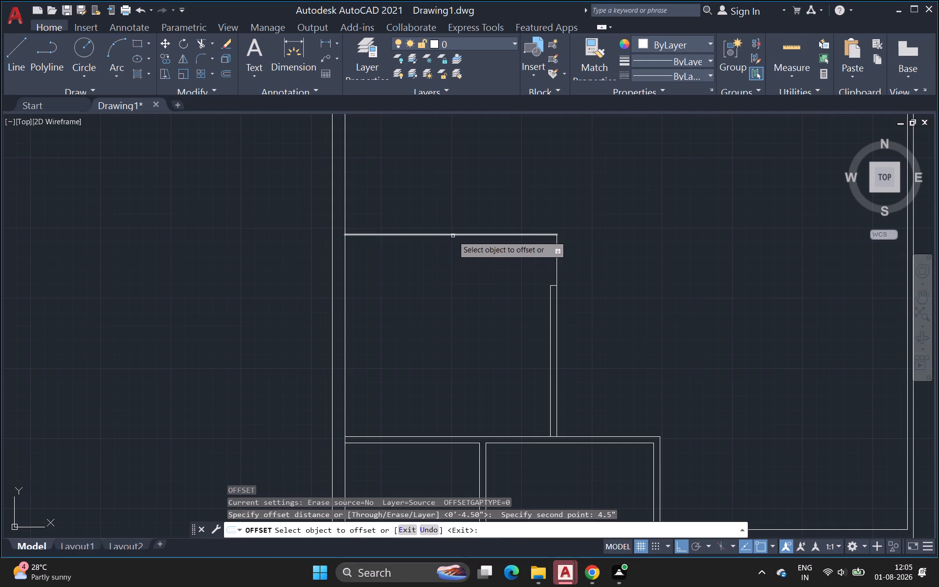
pyautogui.click(453, 236)
pyautogui.click(453, 243)
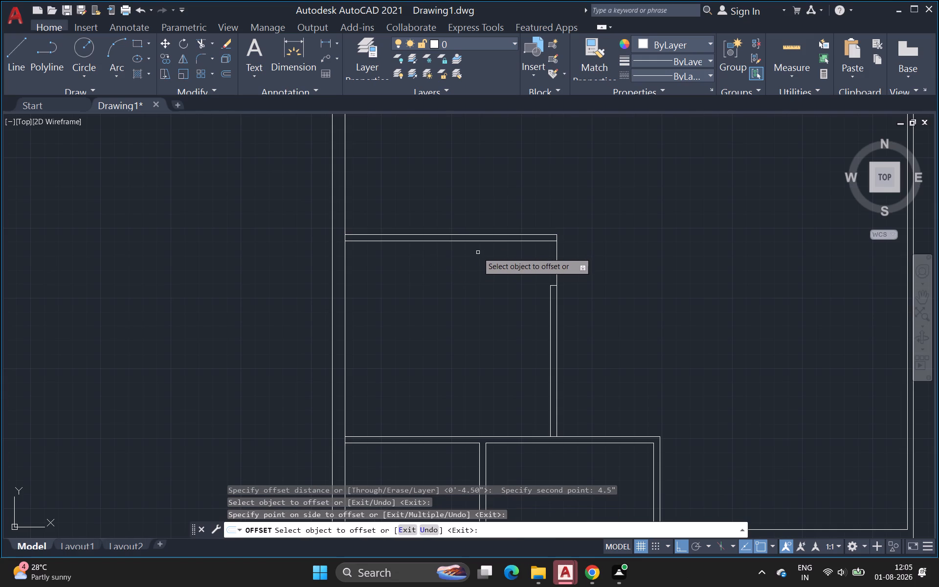
pyautogui.press('Escape')
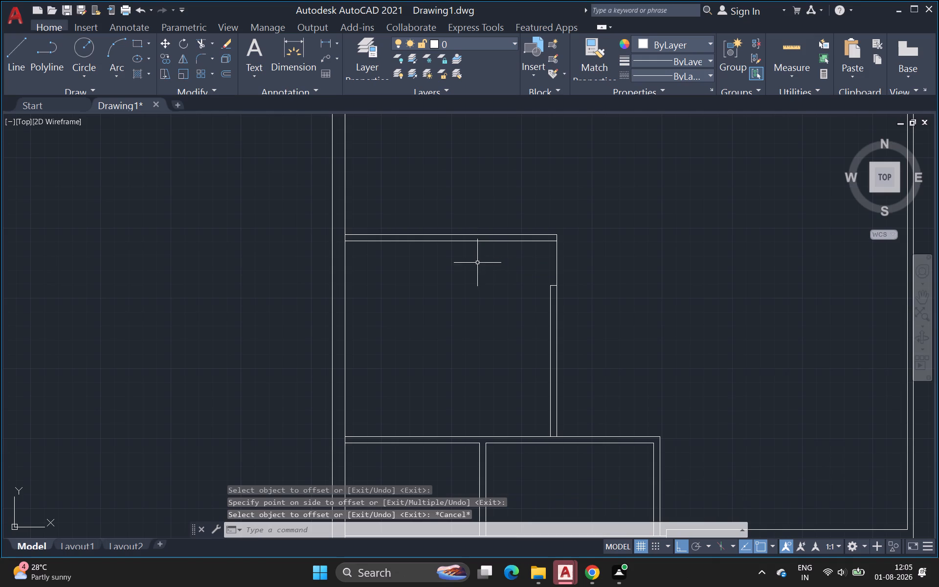
# Draw a line 2'7-1/2" north from the base of the southern rooms' east wall along its outer face, and west across the wall.
pyautogui.scroll(-2, 485, 297)
pyautogui.moveTo(480, 296); pyautogui.dragTo(388, 276, button='middle')
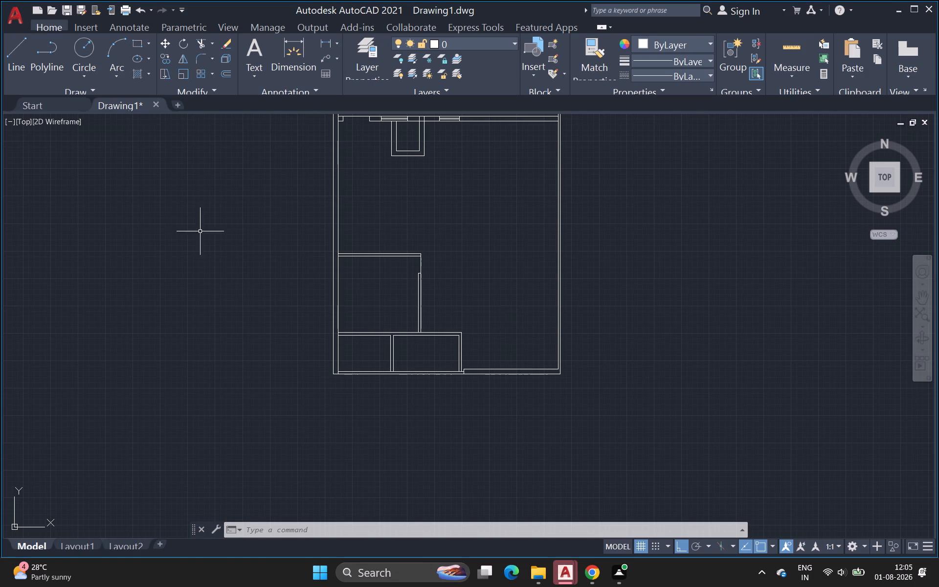
pyautogui.middleClick(18, 47)
pyautogui.scroll(1, 18, 47)
pyautogui.scroll(1, 179, 219)
pyautogui.moveTo(179, 219); pyautogui.dragTo(121, 79, button='middle')
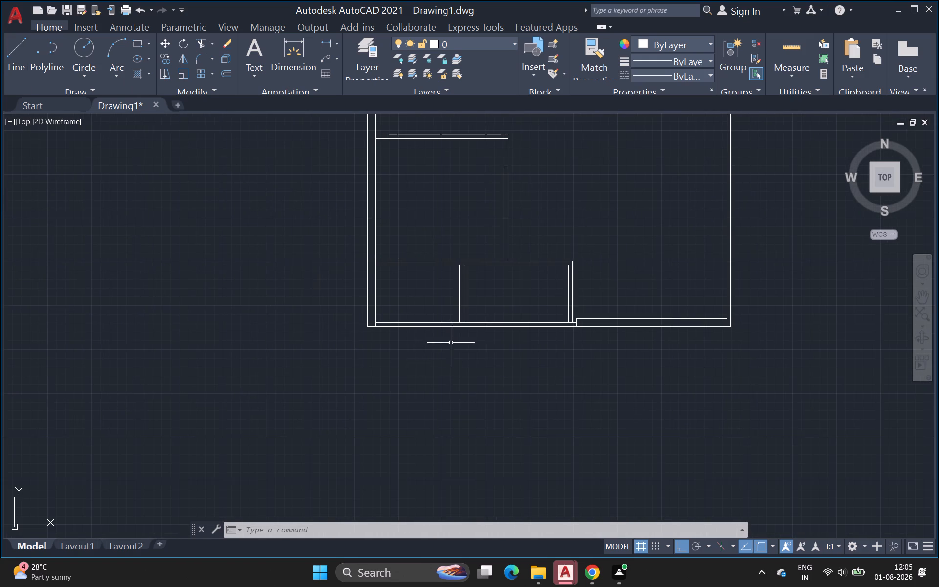
pyautogui.moveTo(470, 327); pyautogui.dragTo(248, 237, button='middle')
pyautogui.scroll(1, 349, 210)
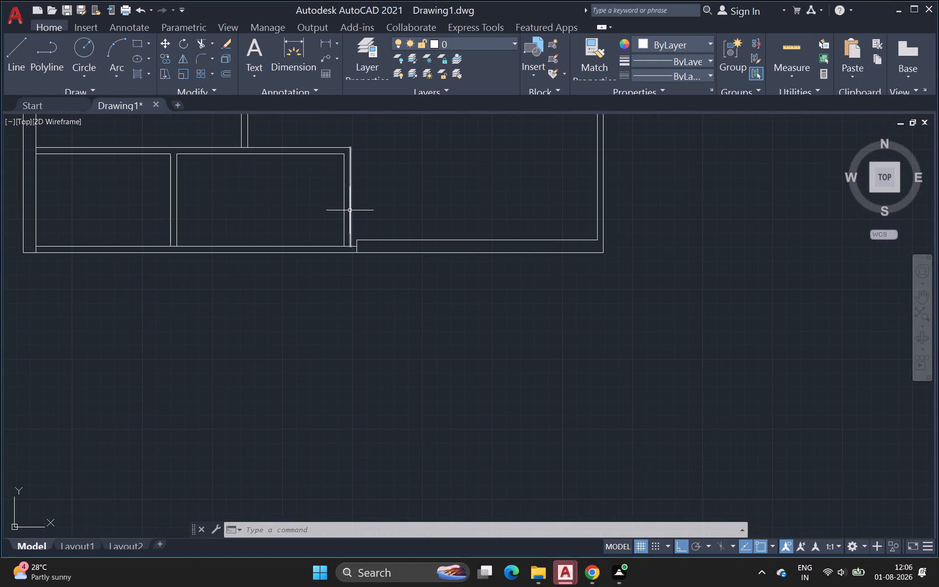
pyautogui.scroll(2, 352, 215)
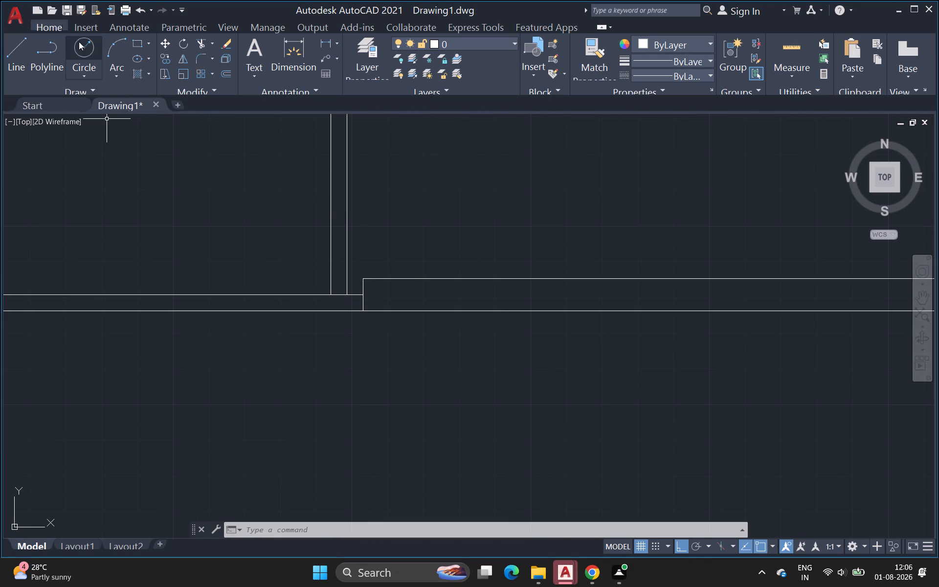
pyautogui.click(21, 51)
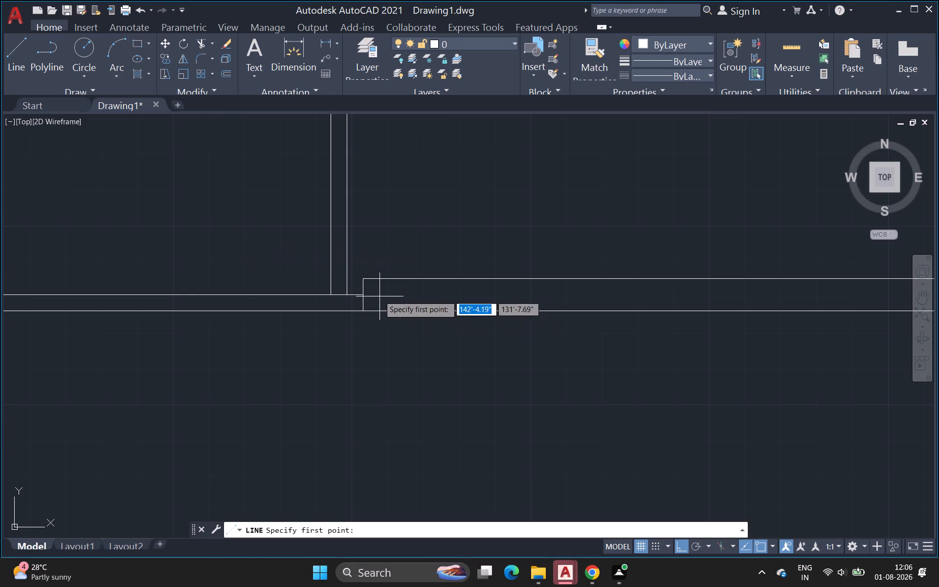
pyautogui.click(347, 293)
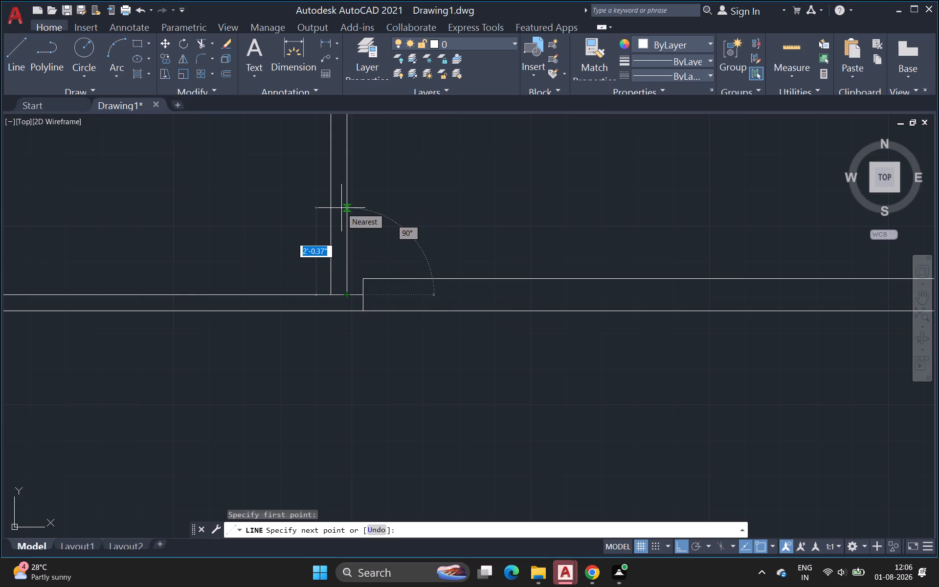
pyautogui.press('2')
pyautogui.press("'")
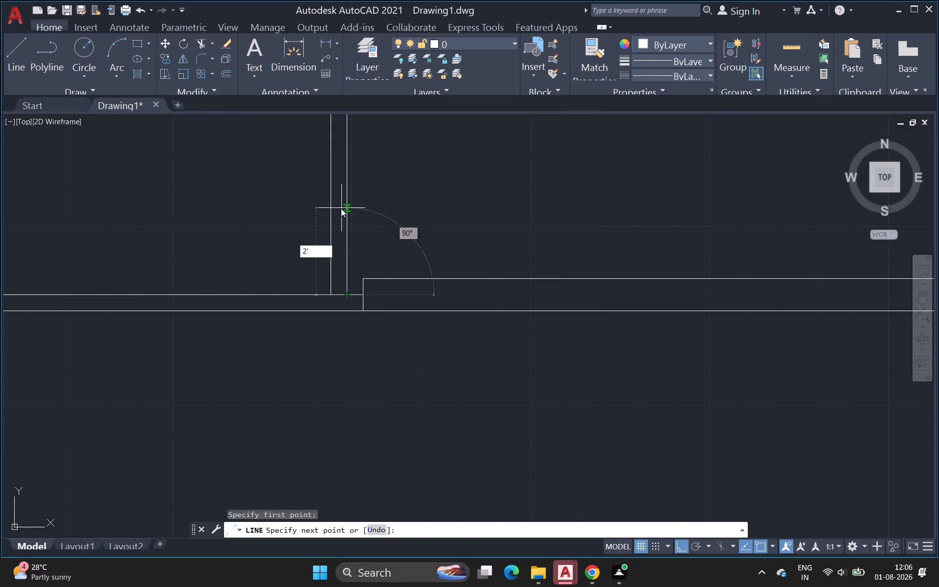
pyautogui.press('7')
pyautogui.press('-')
pyautogui.press('1')
pyautogui.write('/2"')
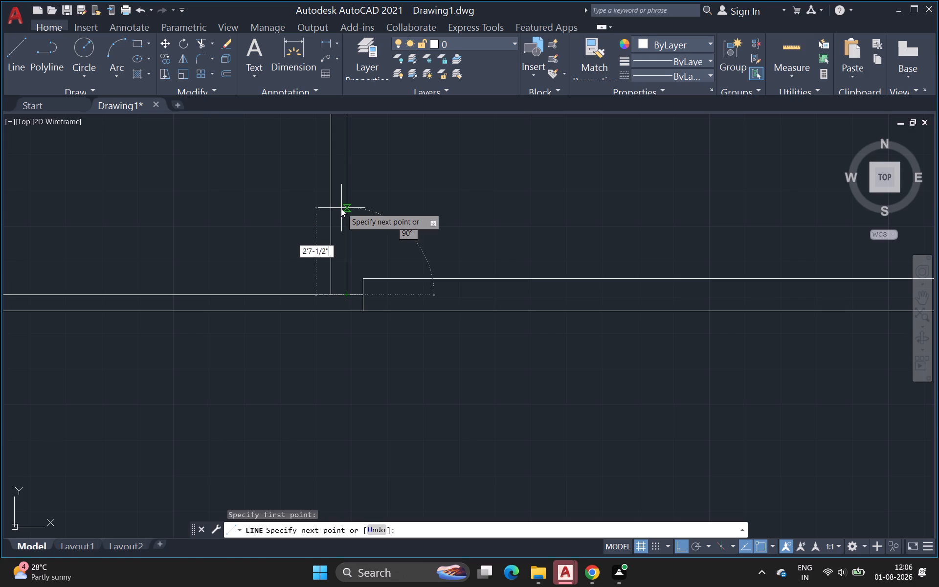
pyautogui.press('Return')
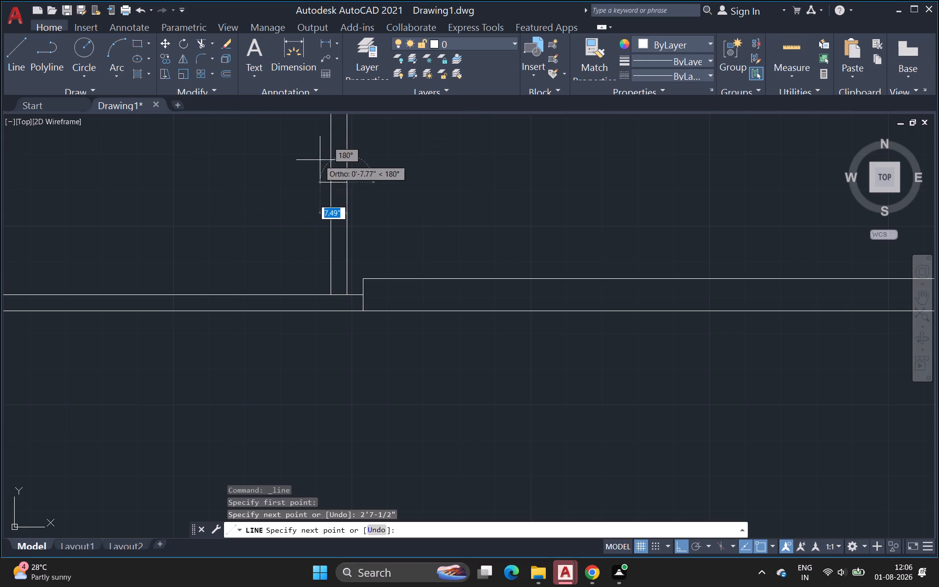
pyautogui.click(332, 184)
pyautogui.press('Escape')
# Start another line near the new cross line in the southern rooms' east wall.
pyautogui.moveTo(332, 197); pyautogui.dragTo(318, 249, button='middle')
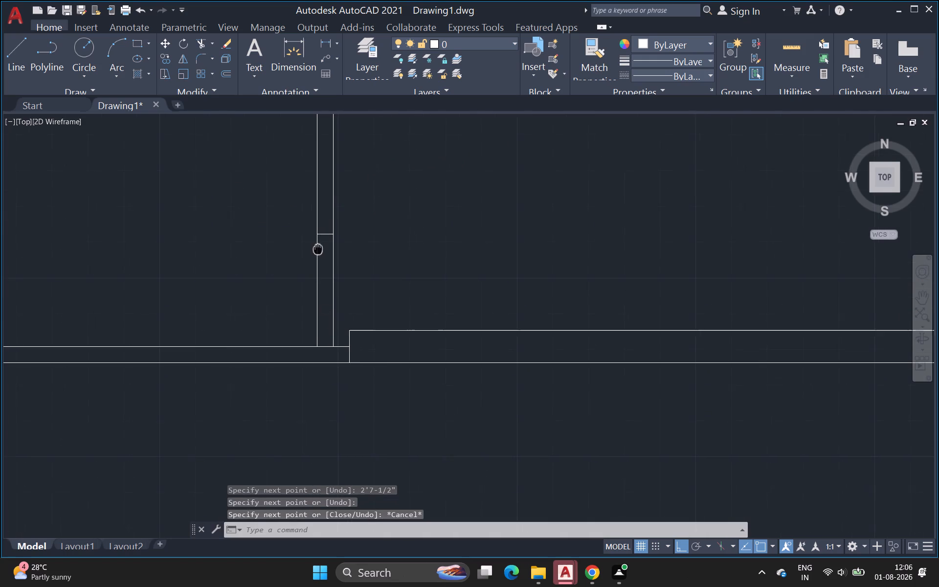
pyautogui.moveTo(318, 249); pyautogui.dragTo(318, 246, button='middle')
pyautogui.press('l')
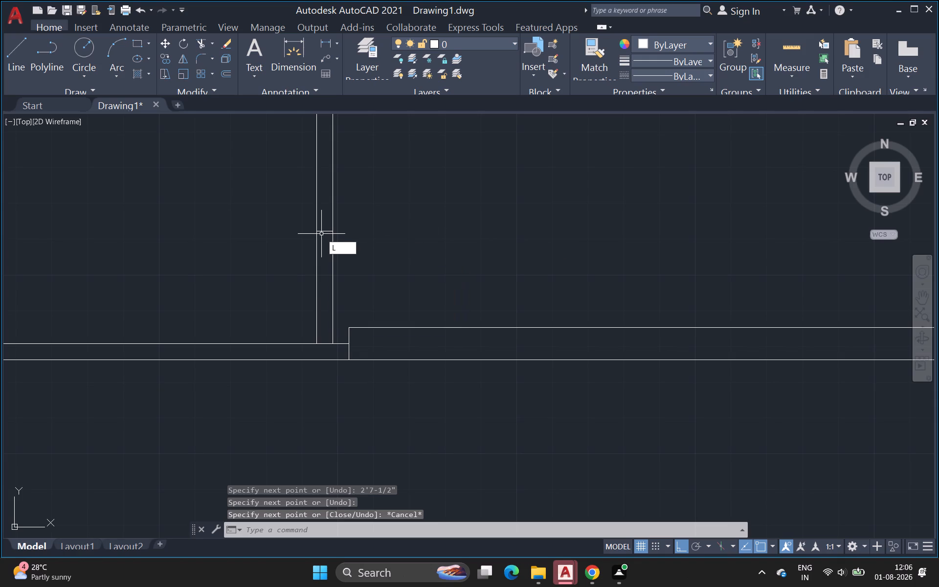
pyautogui.press('Return')
pyautogui.moveTo(380, 212); pyautogui.dragTo(367, 239, button='middle')
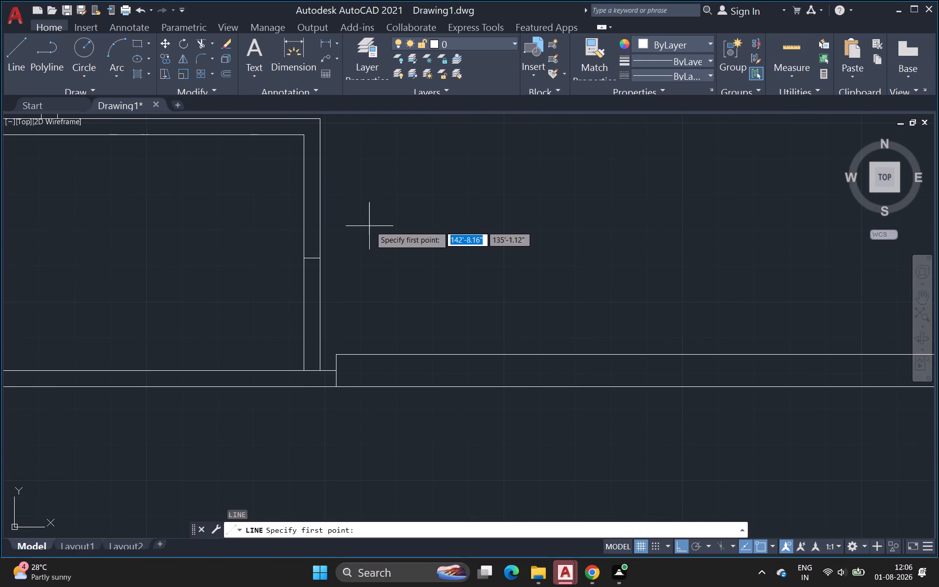
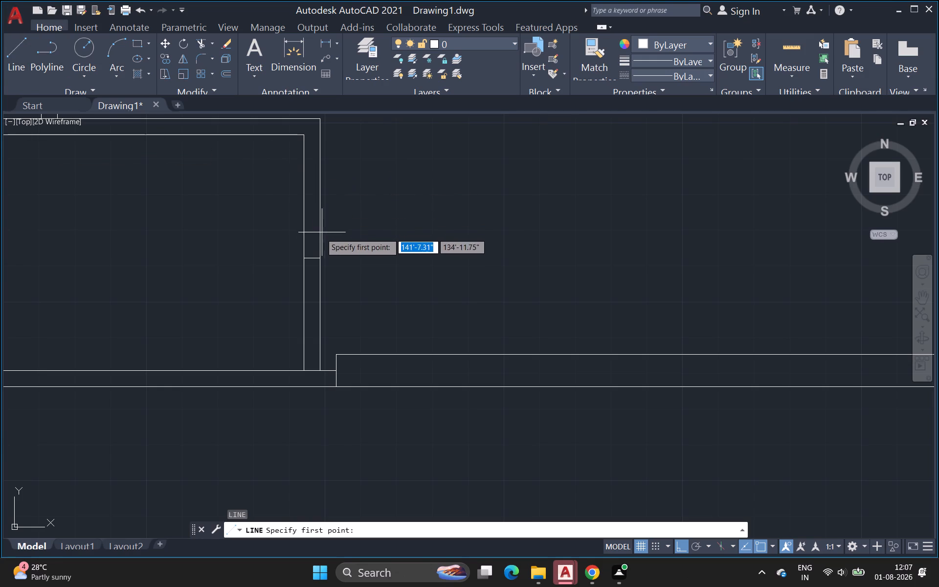
# Draw a line 2'6" north from the cross line along the southern rooms' east wall and continue it west across the wall.
pyautogui.click(320, 260)
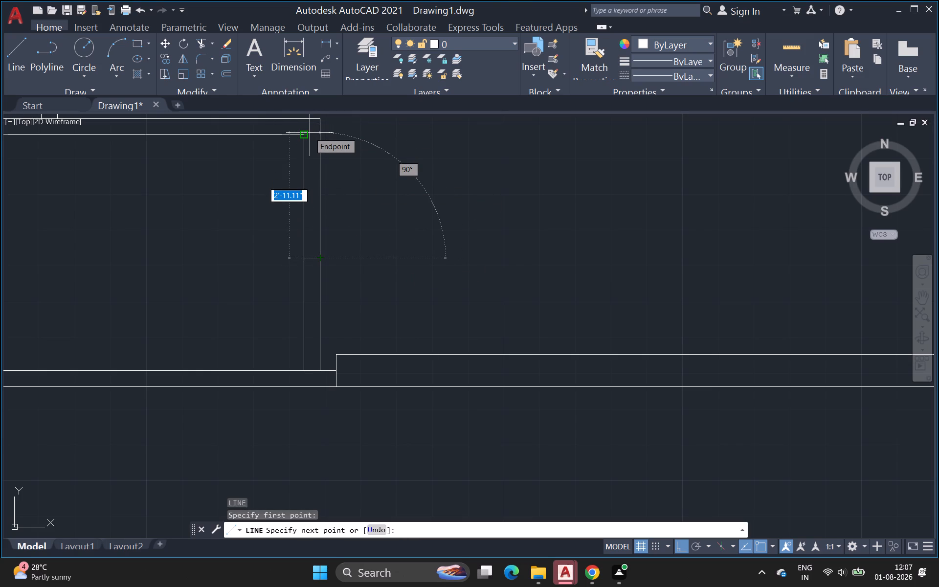
pyautogui.write("2'")
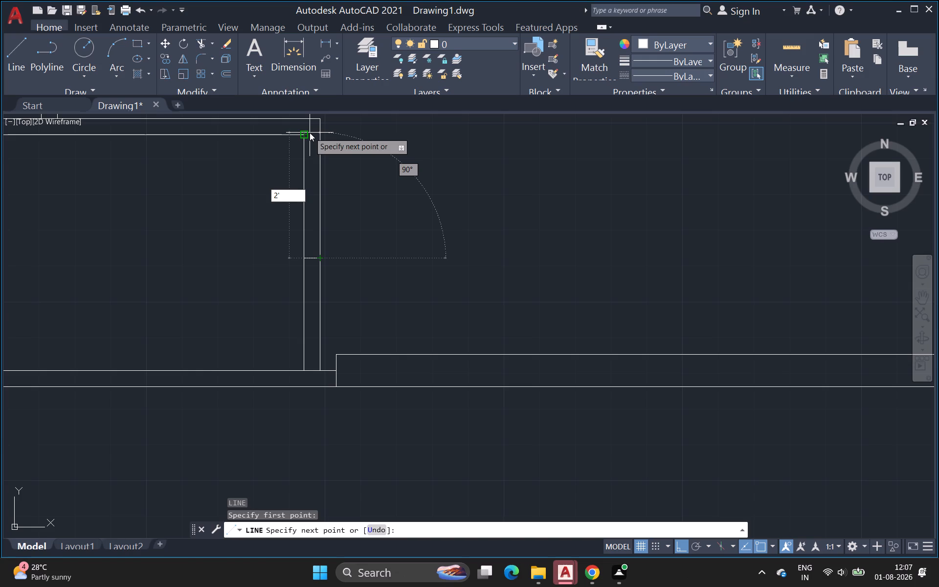
pyautogui.press('6')
pyautogui.press('Return')
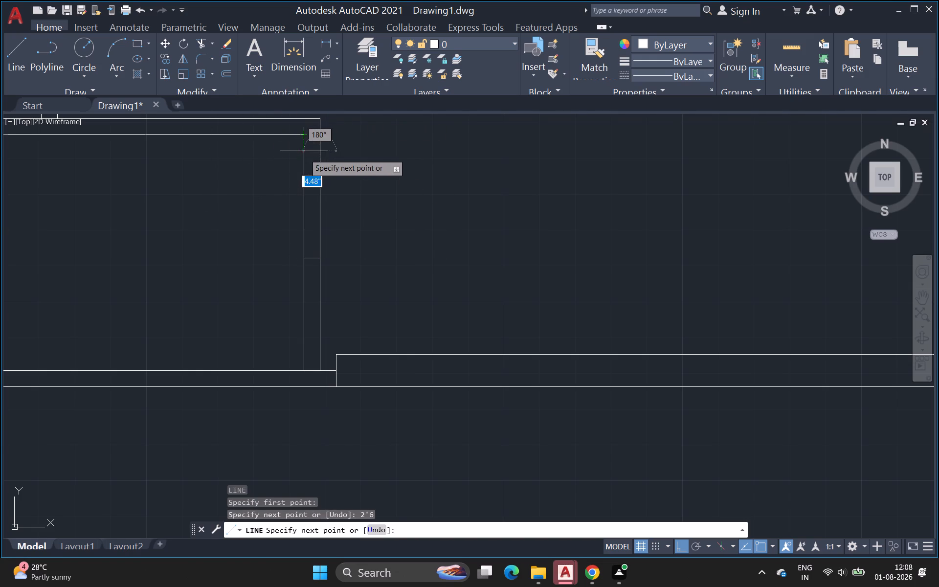
pyautogui.click(305, 150)
pyautogui.press('Escape')
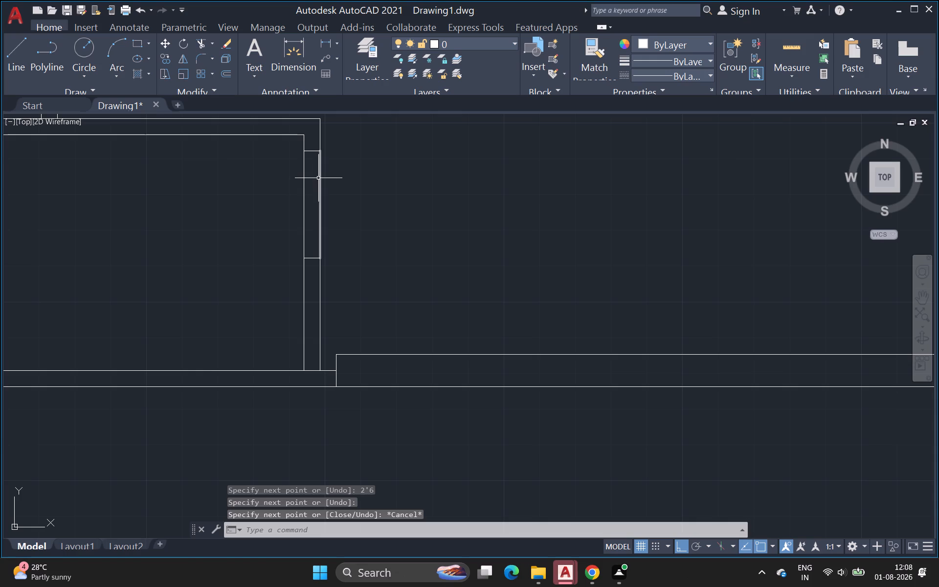
# Delete the 2'6" vertical helper line along the east wall's outer face.
pyautogui.click(318, 178)
pyautogui.press('Delete')
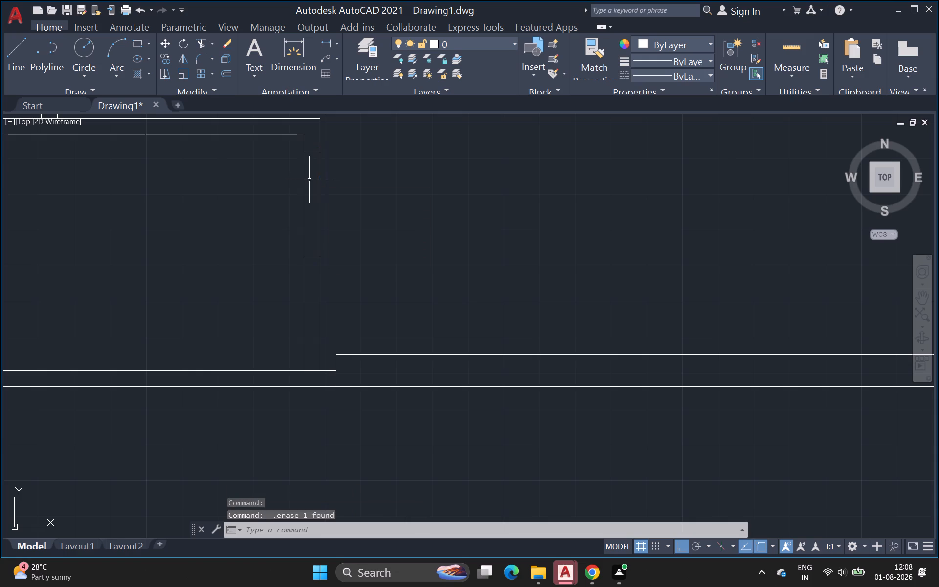
pyautogui.click(322, 177)
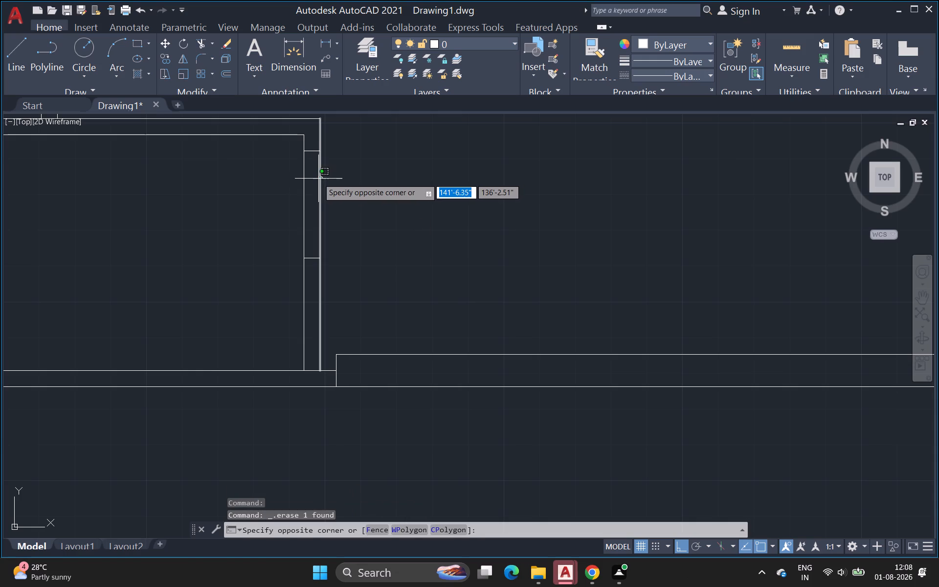
pyautogui.press('Escape')
# Trim both faces of the southern rooms' east wall between the two cross lines to open the doorway.
pyautogui.press('r')
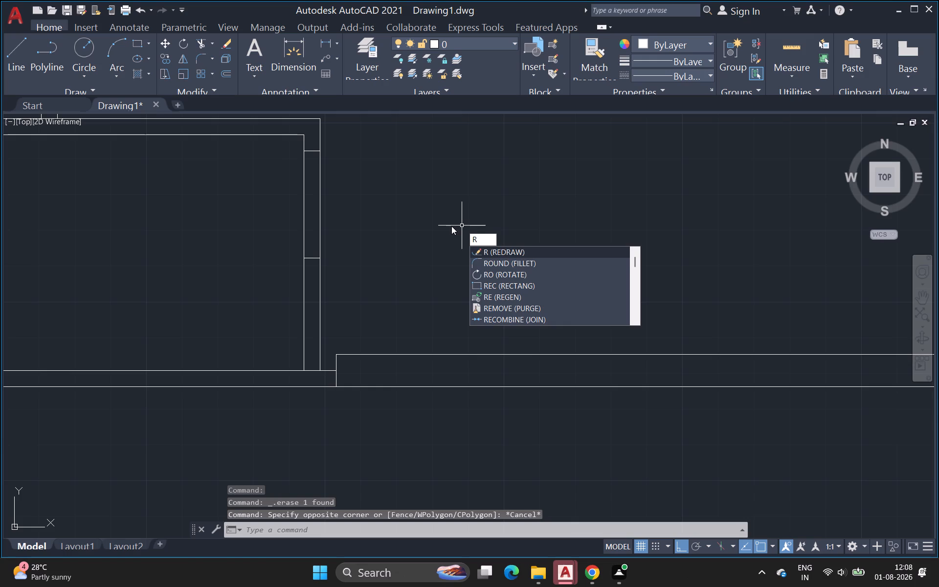
pyautogui.press('Escape')
pyautogui.press('t')
pyautogui.press('r')
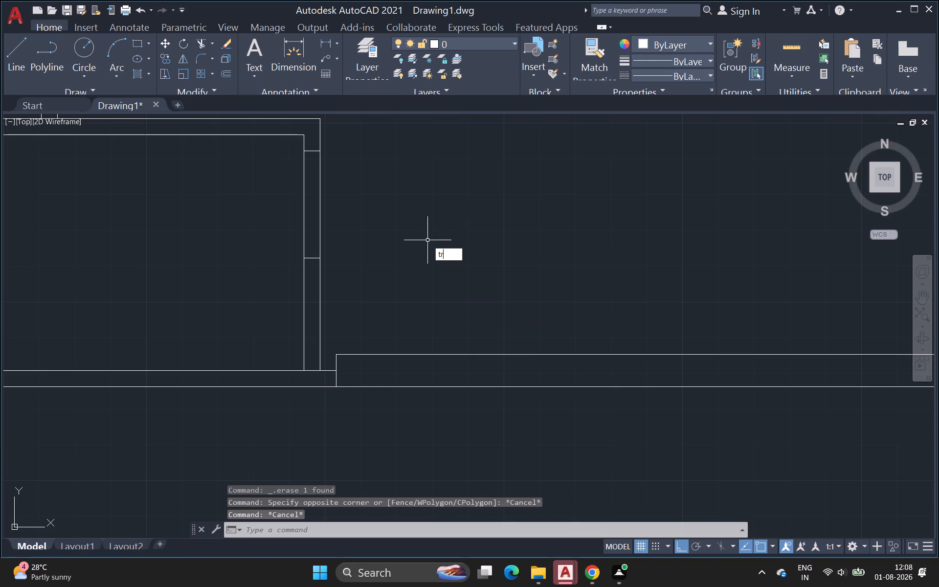
pyautogui.press('Return')
pyautogui.moveTo(380, 208); pyautogui.dragTo(242, 209)
pyautogui.press('Escape')
# Draw a line 2'1" north from the outer corner of the doorway's north jamb, past the room's north wall.
pyautogui.scroll(-1, 433, 161)
pyautogui.moveTo(433, 163); pyautogui.dragTo(433, 251, button='middle')
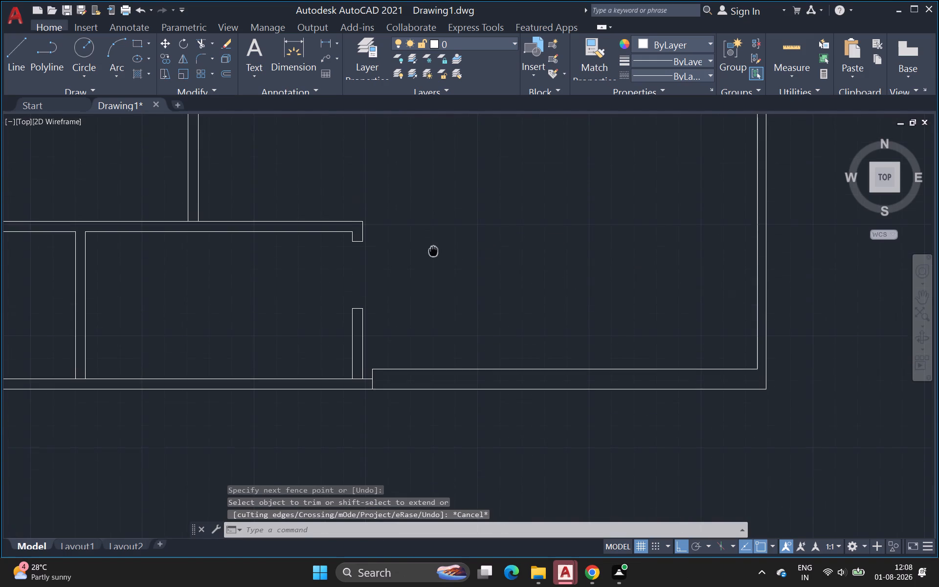
pyautogui.moveTo(433, 251); pyautogui.dragTo(434, 249, button='middle')
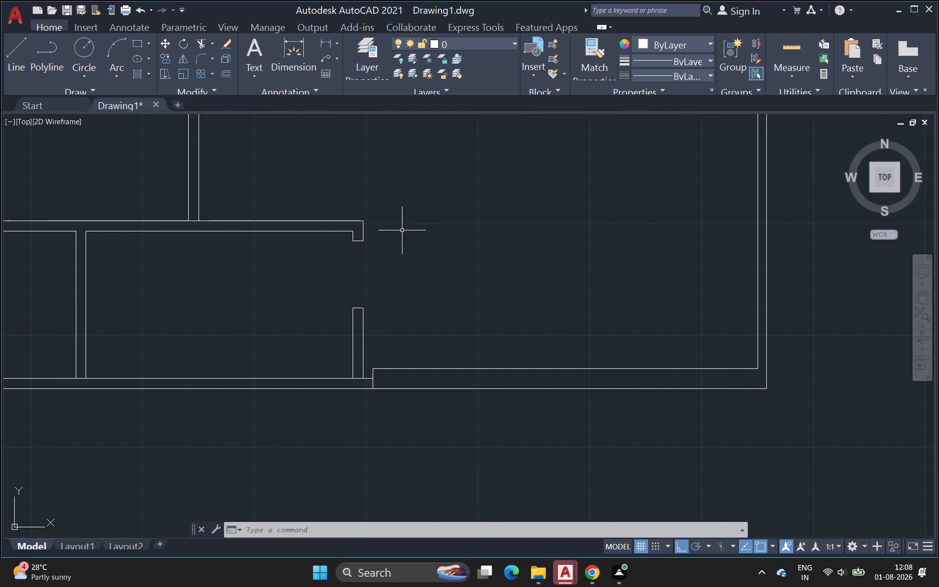
pyautogui.scroll(1, 394, 227)
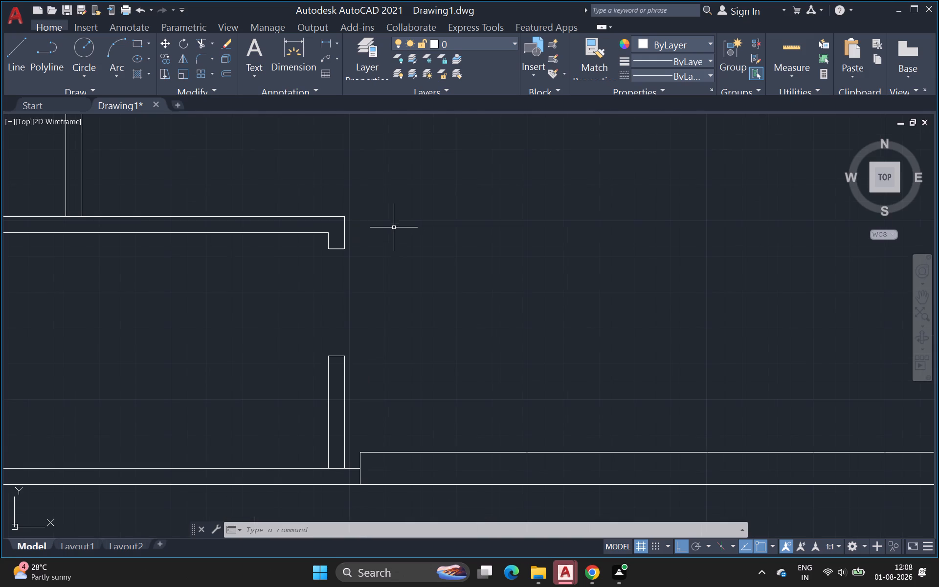
pyautogui.click(26, 63)
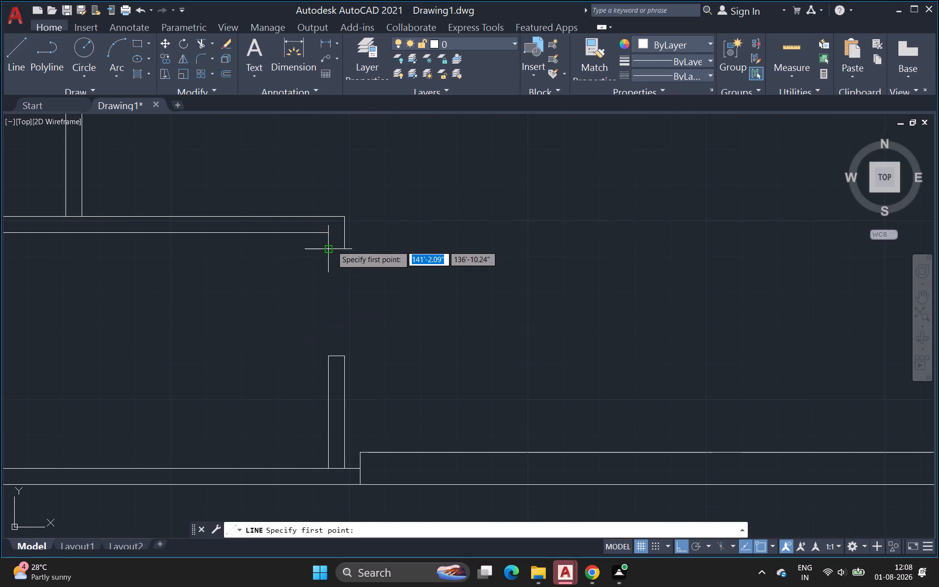
pyautogui.click(344, 248)
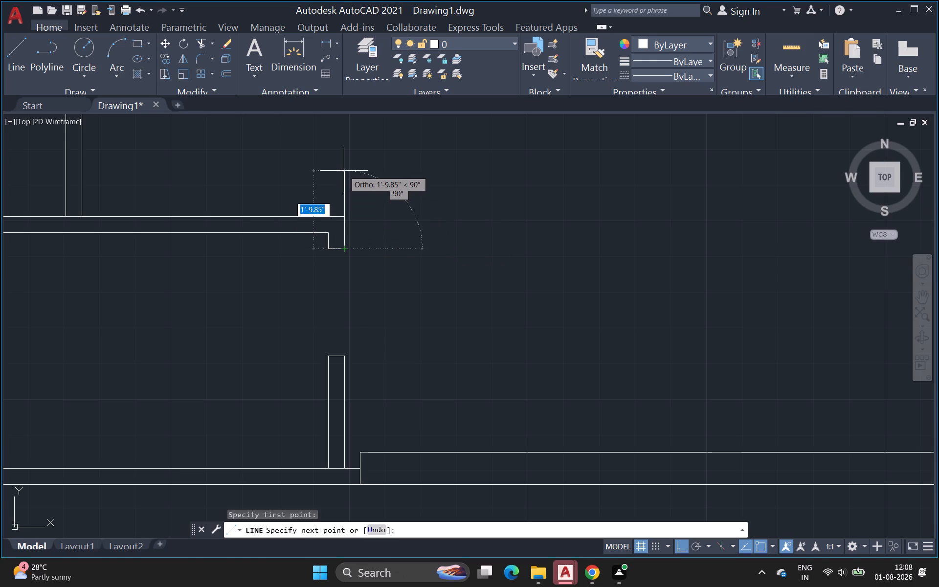
pyautogui.press('2')
pyautogui.press("'")
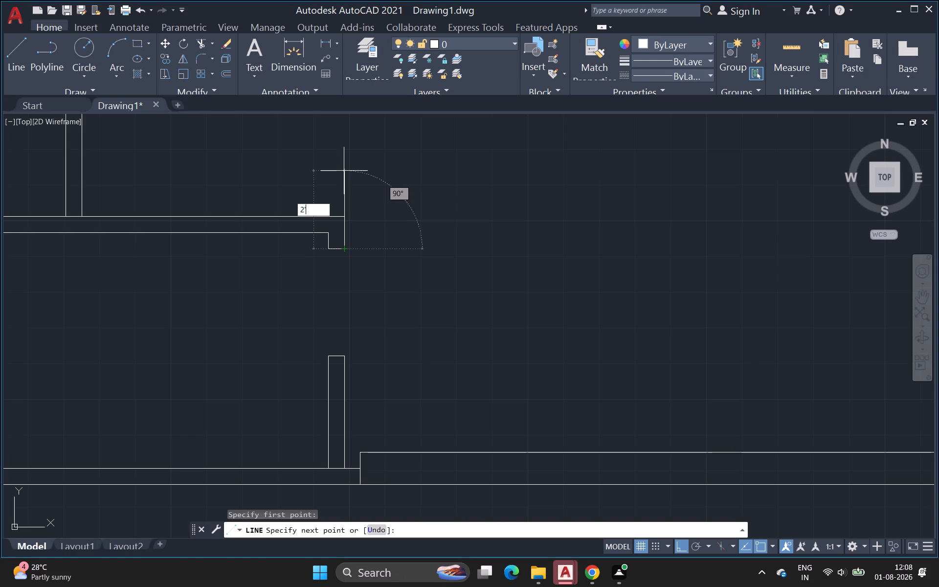
pyautogui.press('1')
pyautogui.press('Return')
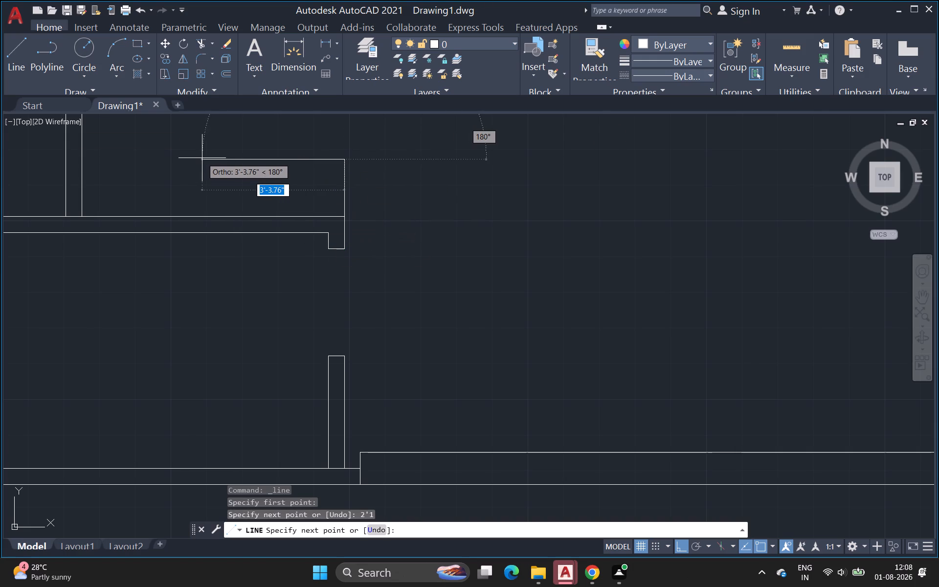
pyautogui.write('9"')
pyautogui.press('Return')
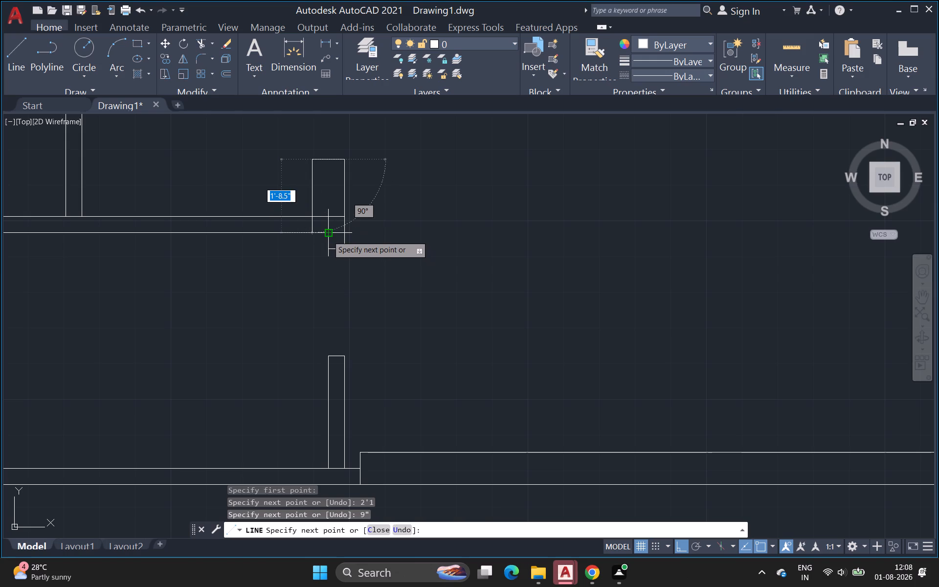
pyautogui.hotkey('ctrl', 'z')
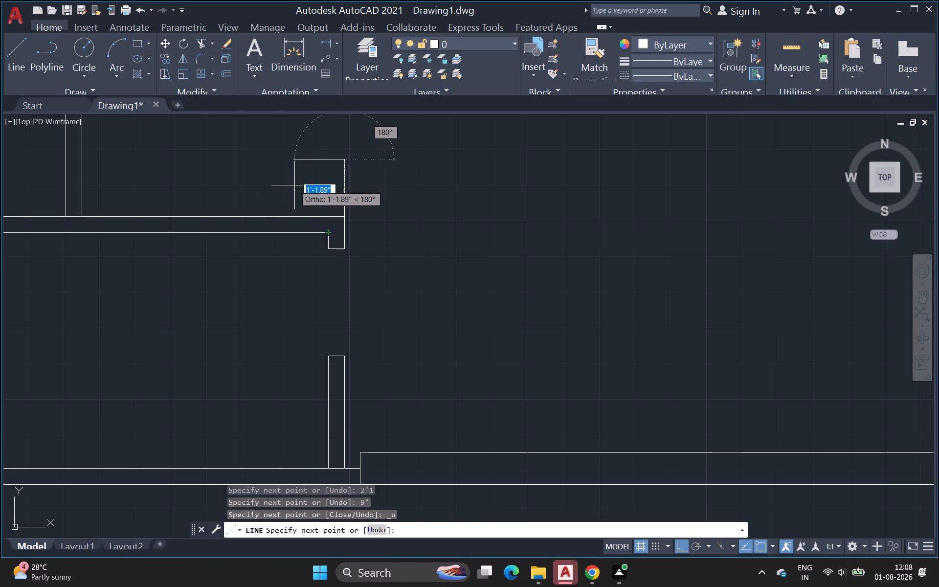
# Continue the line 4.5" west and back south to the room's north wall, closing the short wall stub.
pyautogui.press('4')
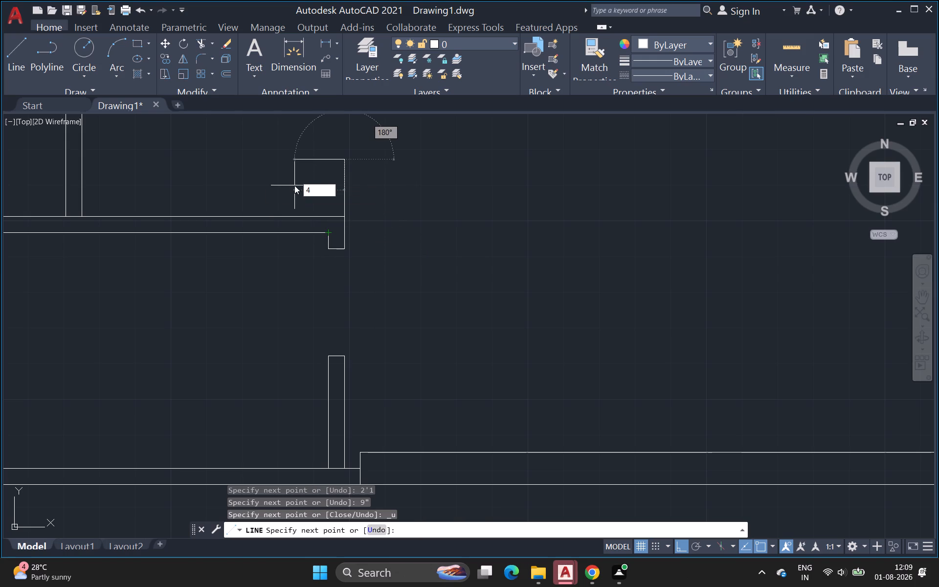
pyautogui.press('.')
pyautogui.press('5')
pyautogui.press('Return')
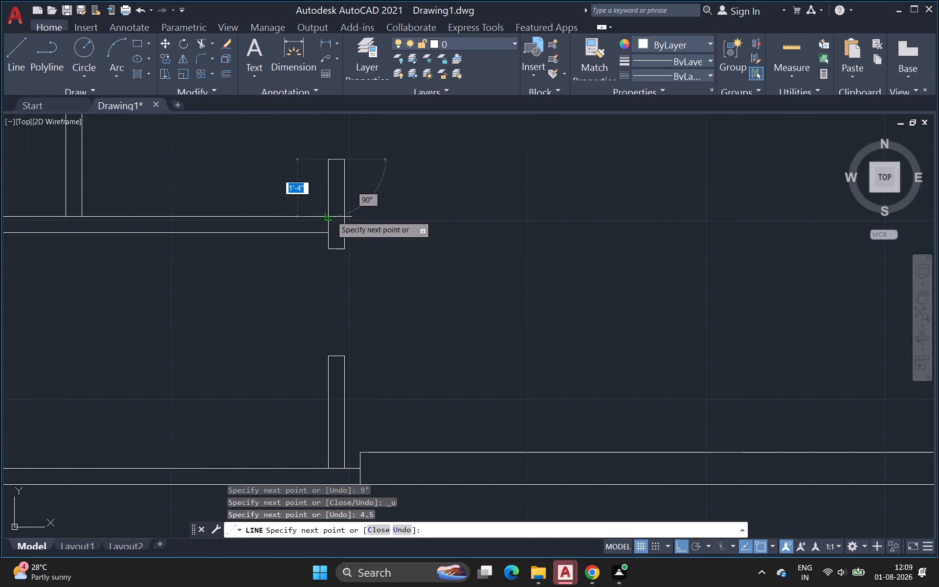
pyautogui.moveTo(331, 216); pyautogui.dragTo(340, 214)
pyautogui.press('Escape')
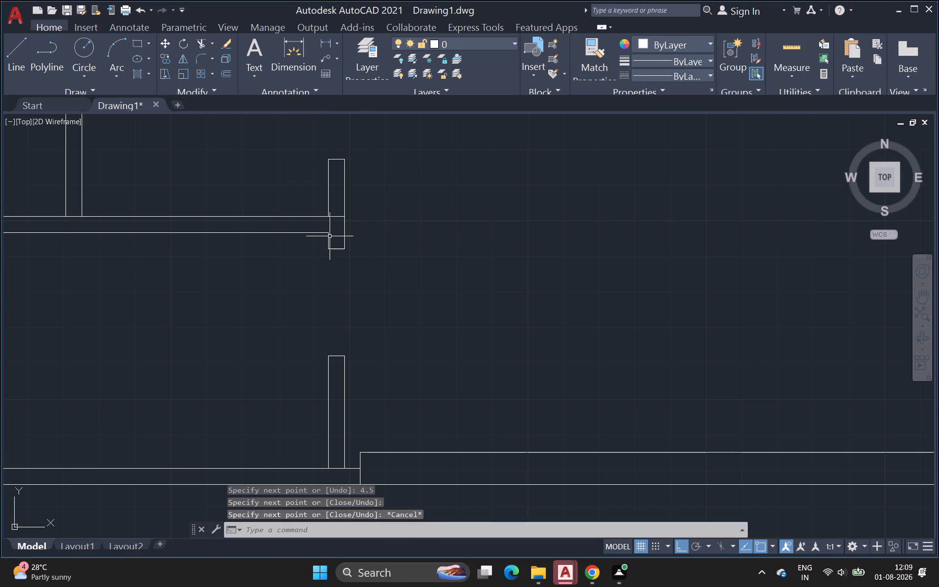
# Measure the south wall's outer face from the thickness step to the building's southeast corner with a linear dimension.
pyautogui.scroll(-1, 396, 232)
pyautogui.moveTo(395, 233); pyautogui.dragTo(389, 248, button='middle')
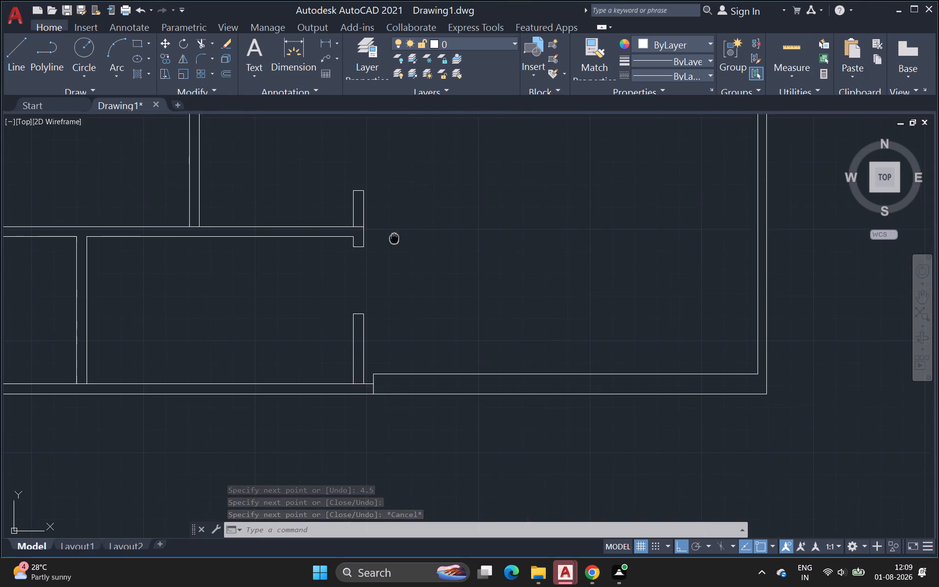
pyautogui.moveTo(389, 248); pyautogui.dragTo(376, 271, button='middle')
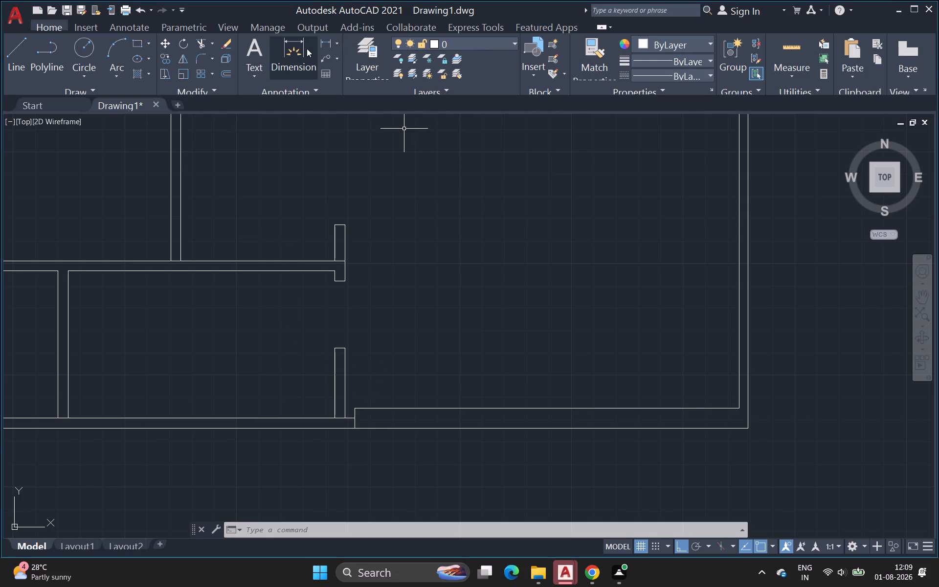
pyautogui.click(321, 43)
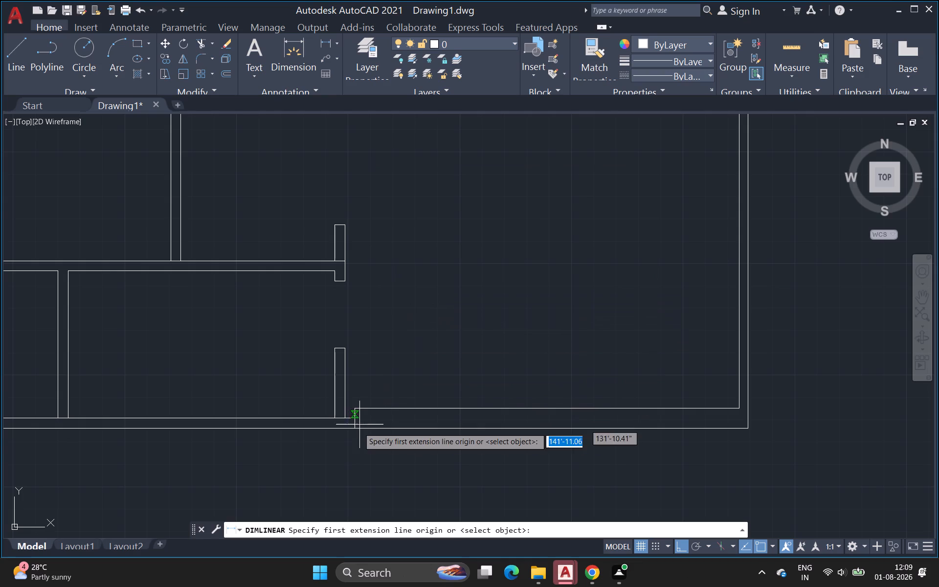
pyautogui.click(355, 431)
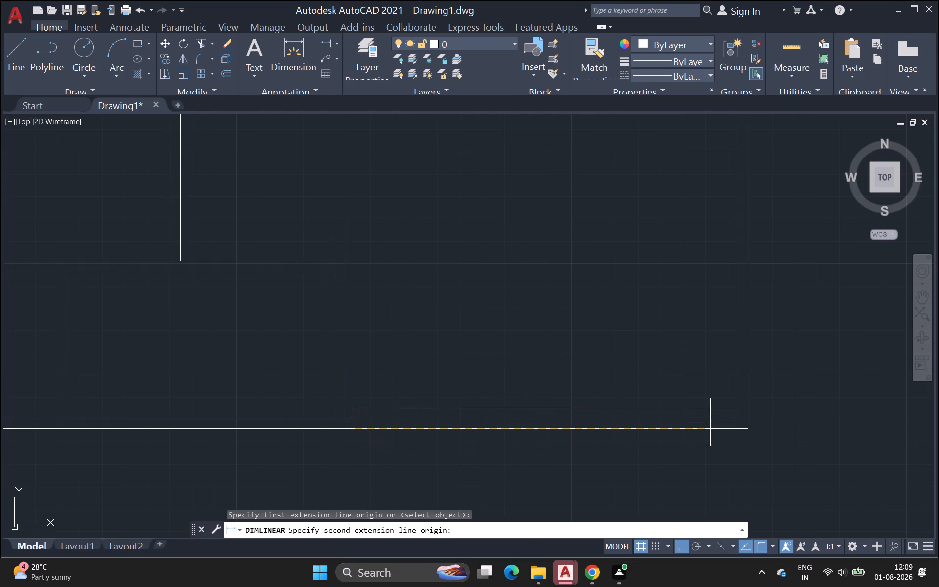
pyautogui.click(750, 427)
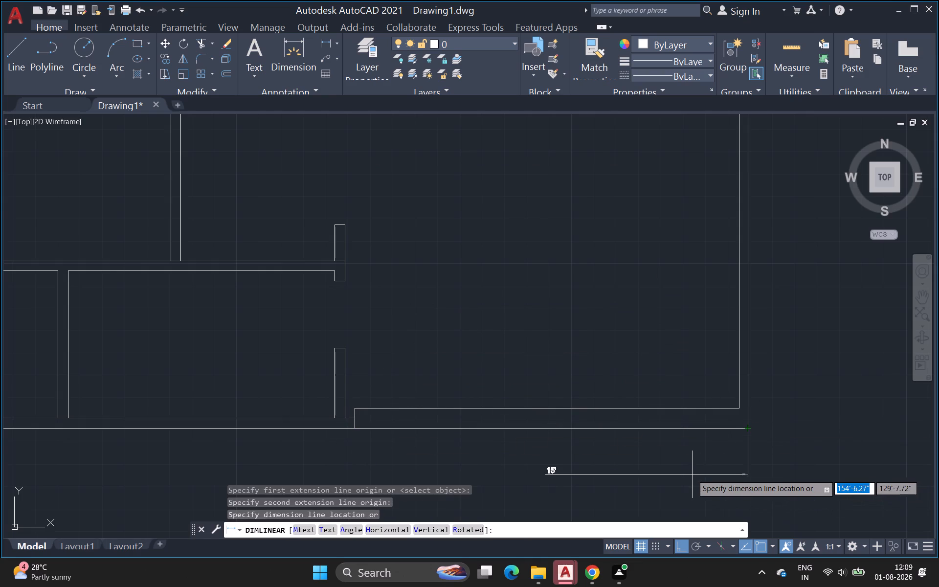
pyautogui.scroll(1, 643, 467)
pyautogui.moveTo(636, 466); pyautogui.dragTo(635, 458, button='middle')
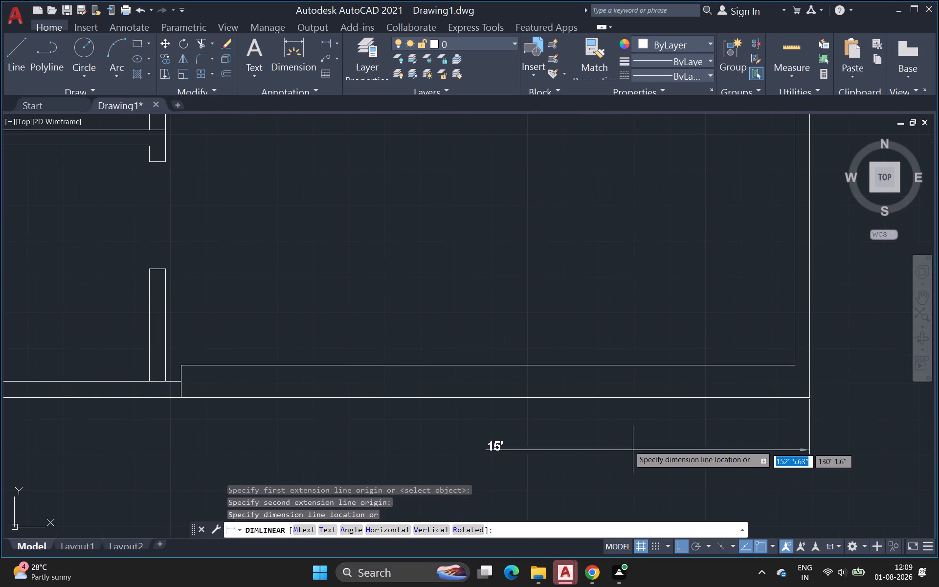
pyautogui.press('Escape')
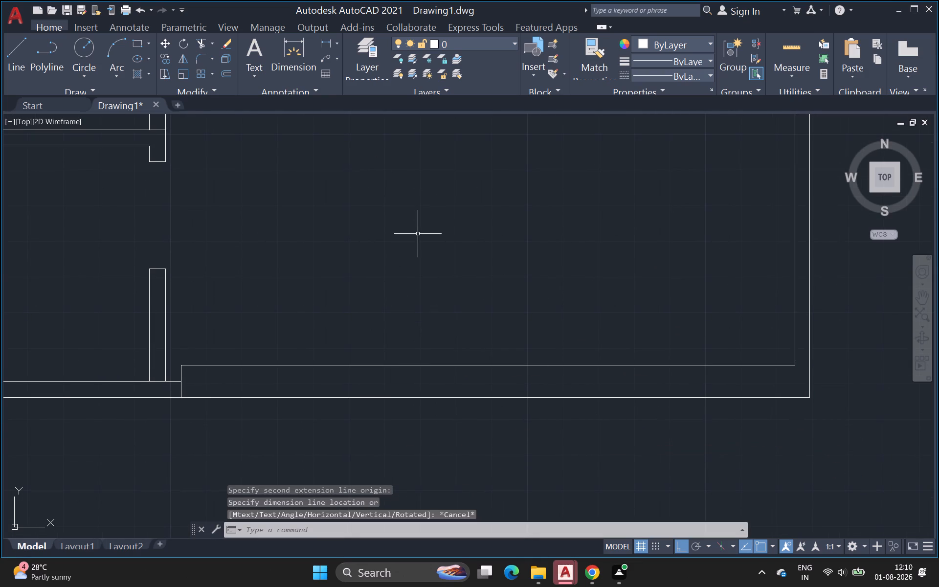
# Set the ISO-25 dimension style's linear precision to 0'-0.0" and make that style current.
pyautogui.press('d')
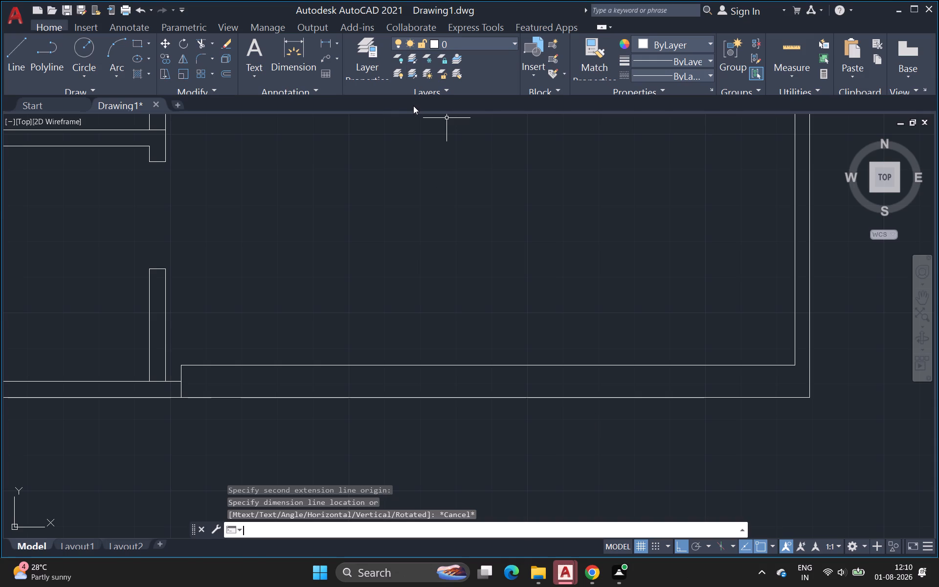
pyautogui.press('Return')
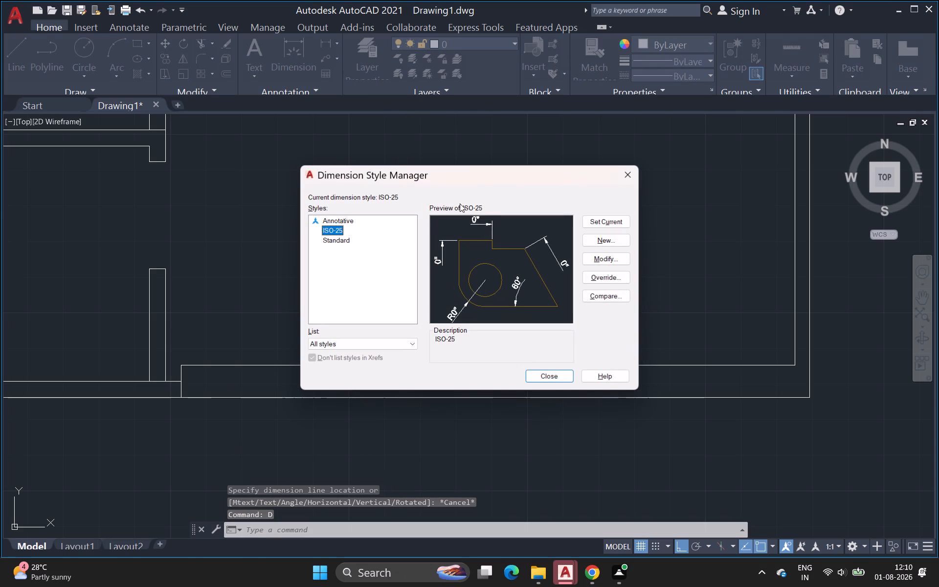
pyautogui.click(612, 255)
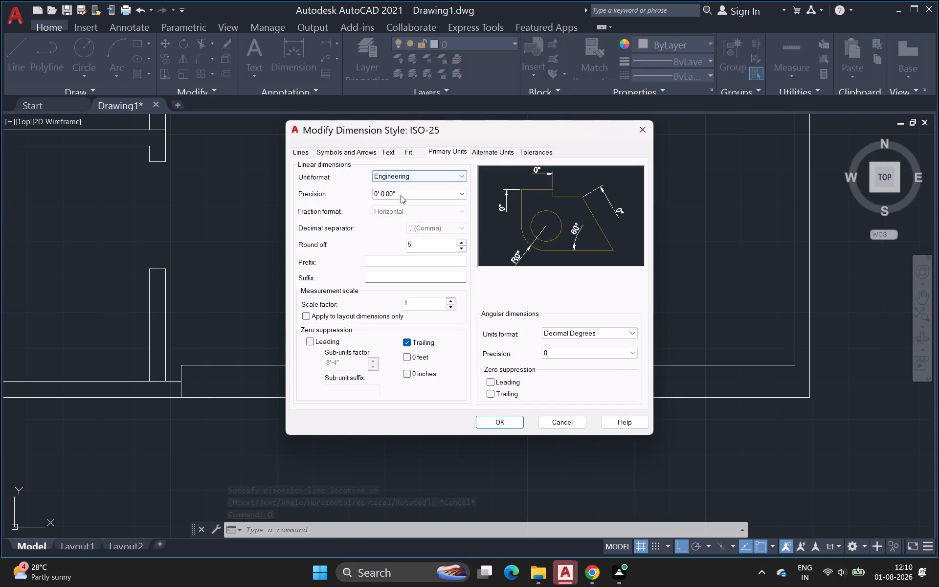
pyautogui.click(402, 194)
pyautogui.click(399, 212)
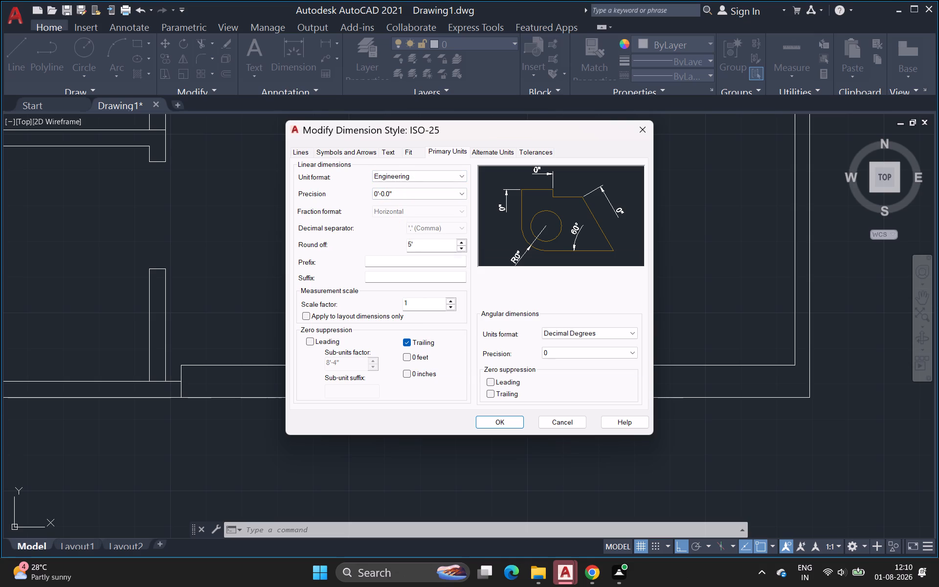
pyautogui.click(513, 424)
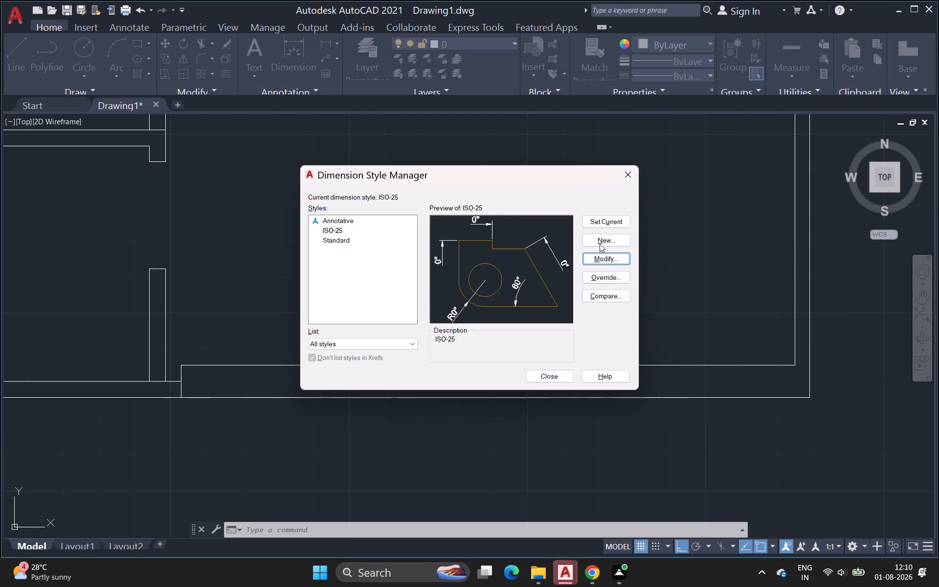
pyautogui.click(611, 224)
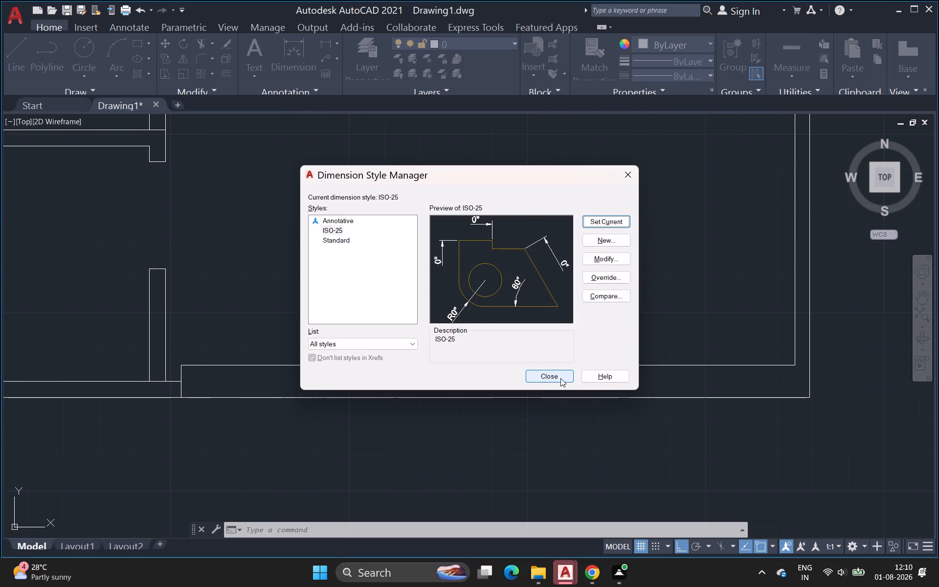
pyautogui.click(560, 378)
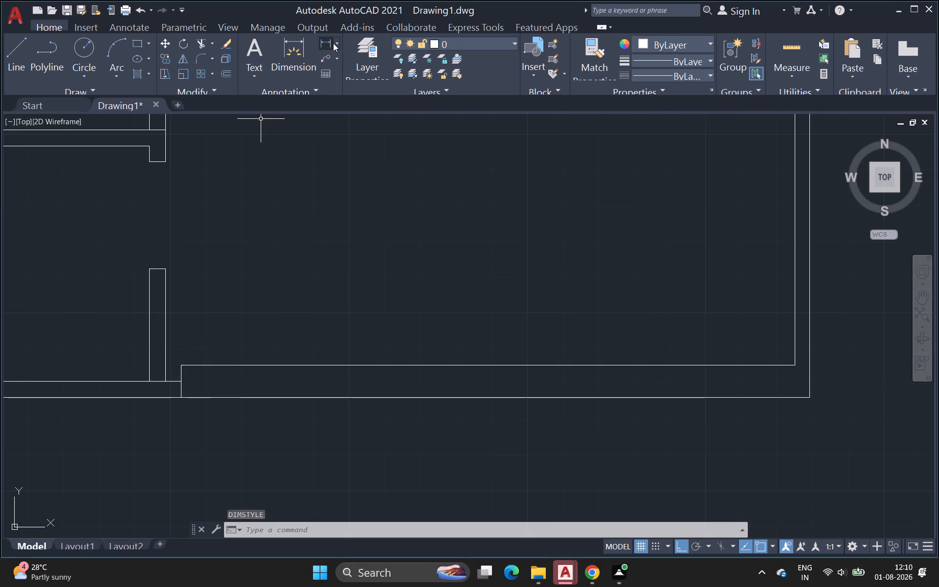
# Measure the south wall's outer face from the thickness step to the building's southeast corner with a linear dimension.
pyautogui.click(332, 43)
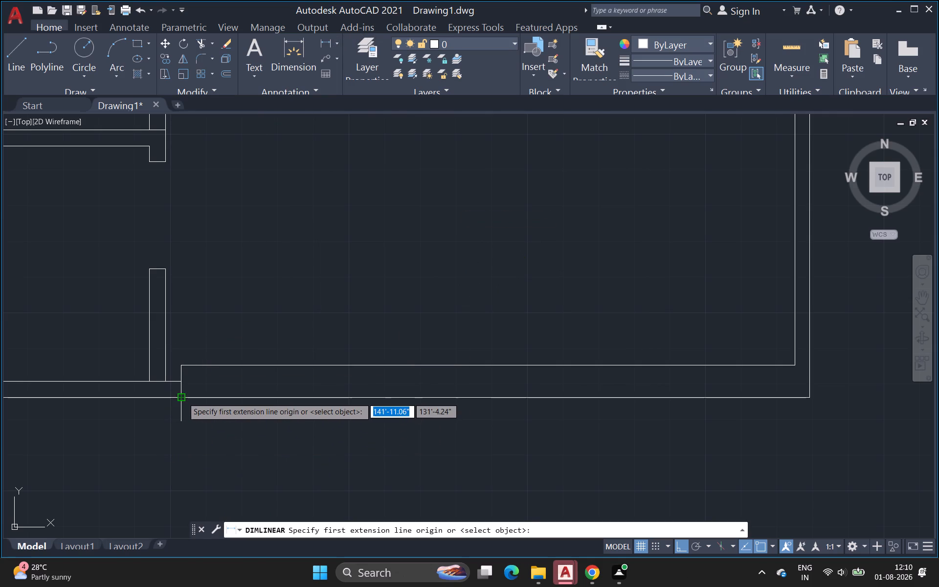
pyautogui.click(183, 398)
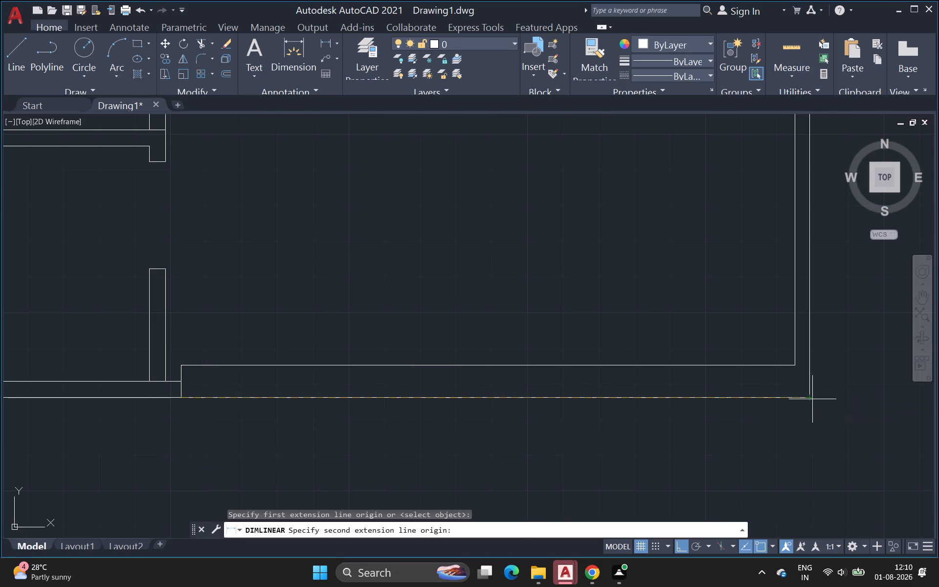
pyautogui.click(811, 395)
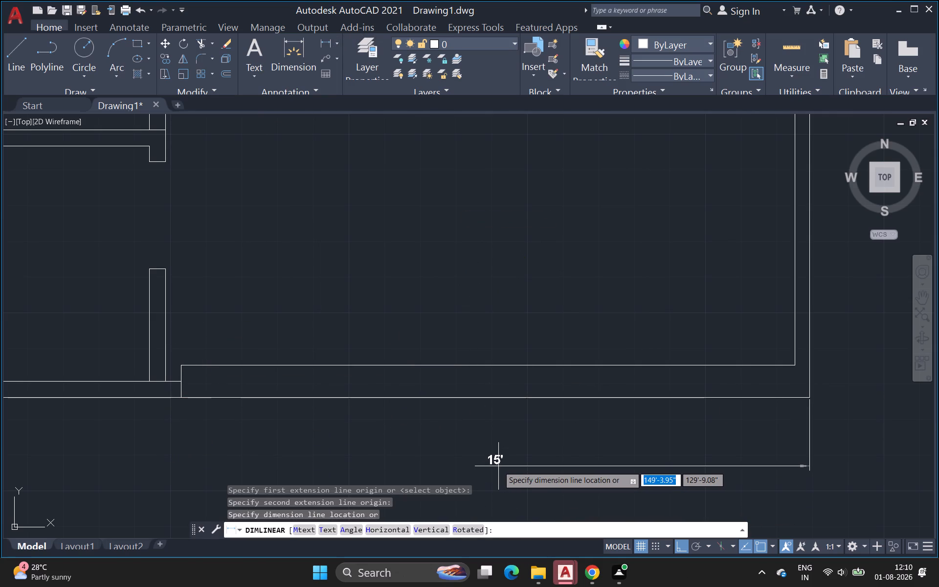
pyautogui.press('Escape')
# Draw a line 9" west from the inner corner of the south wall's thickness step, across the partition's base.
pyautogui.scroll(-1, 421, 435)
pyautogui.moveTo(421, 435); pyautogui.dragTo(443, 339, button='middle')
pyautogui.scroll(1, 444, 337)
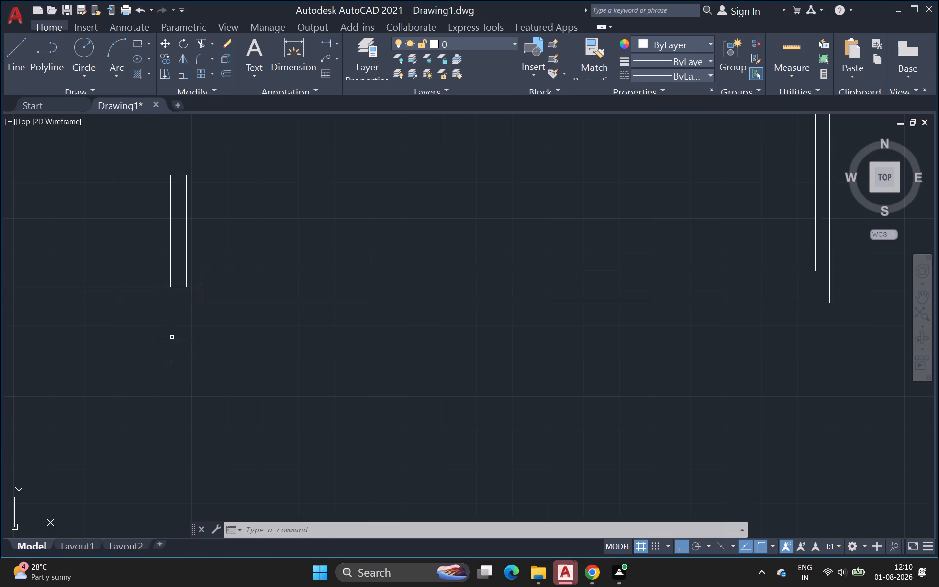
pyautogui.scroll(-1, 169, 334)
pyautogui.moveTo(169, 334); pyautogui.dragTo(420, 349, button='middle')
pyautogui.scroll(-3, 391, 343)
pyautogui.moveTo(388, 349); pyautogui.dragTo(390, 362, button='middle')
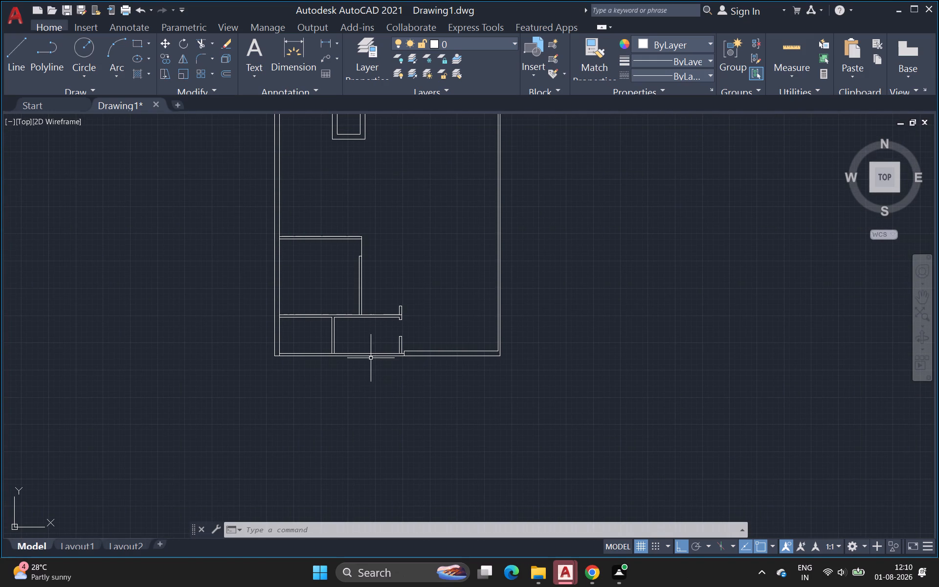
pyautogui.scroll(5, 375, 355)
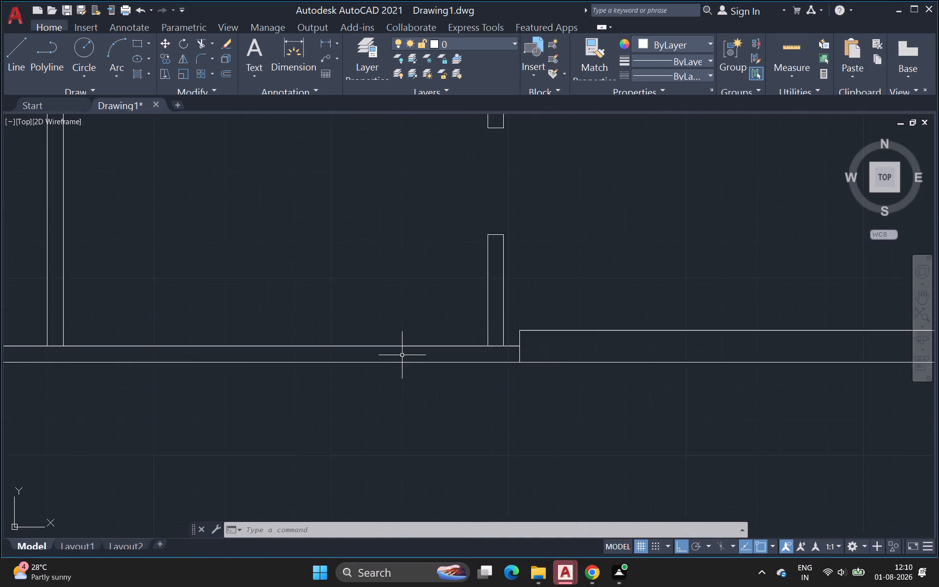
pyautogui.scroll(-1, 402, 355)
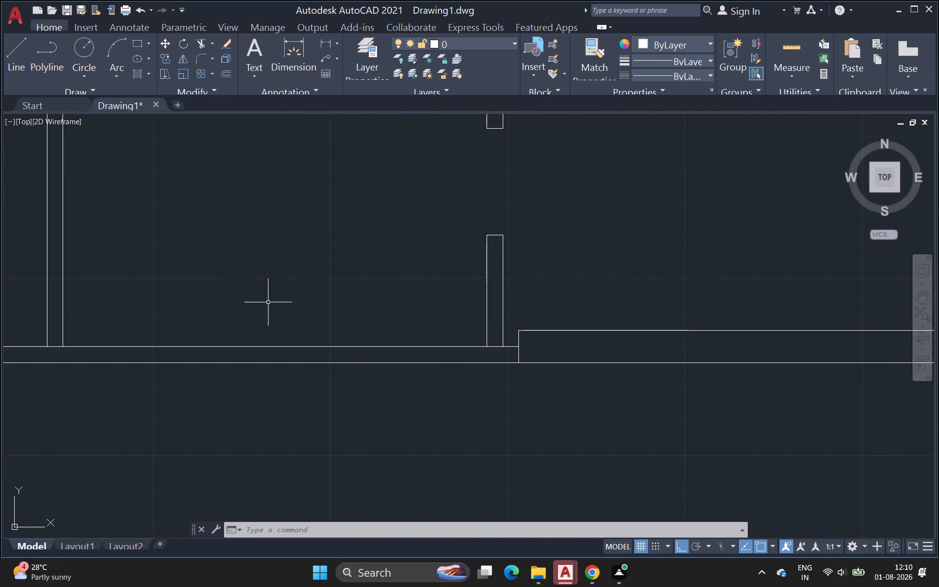
pyautogui.click(11, 41)
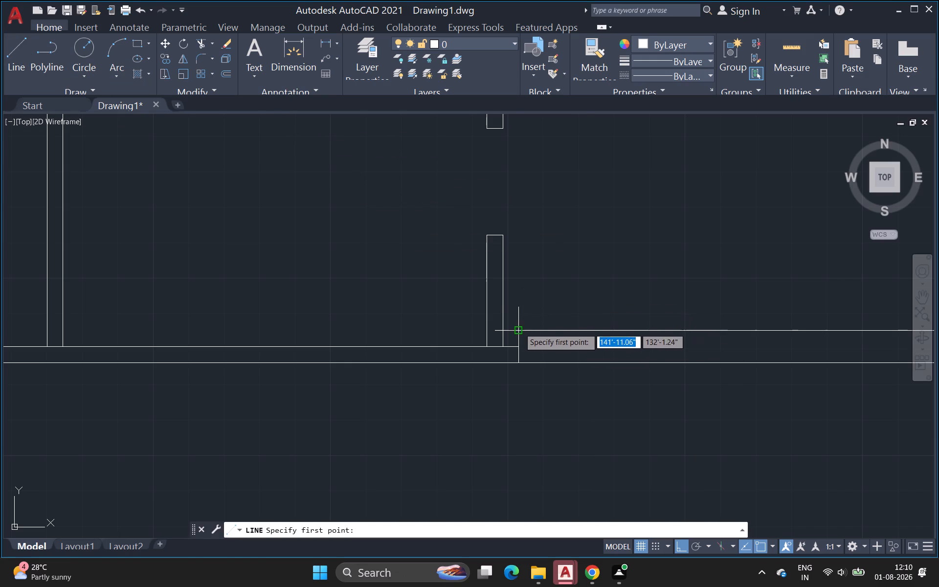
pyautogui.click(519, 330)
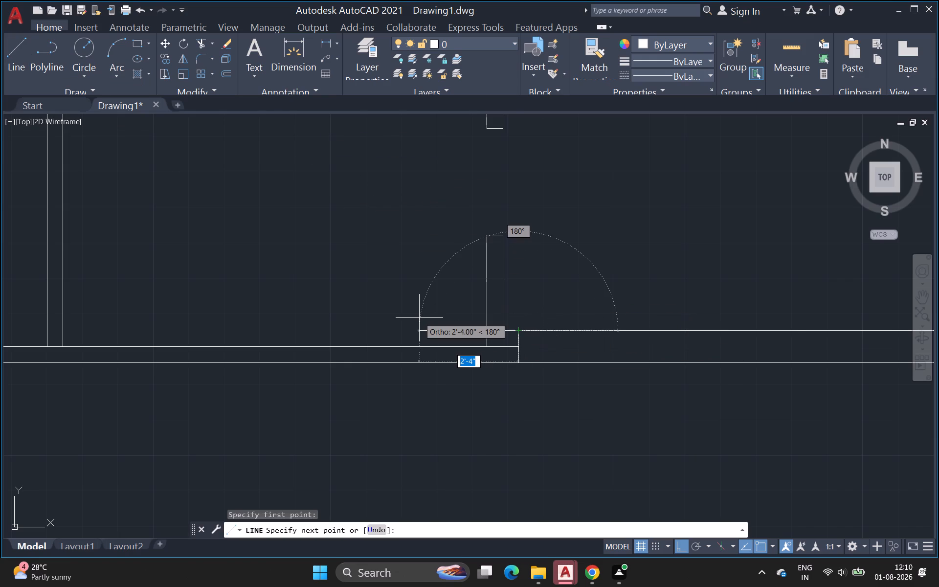
pyautogui.press('9')
pyautogui.hotkey('shift', '"')
pyautogui.press('Return')
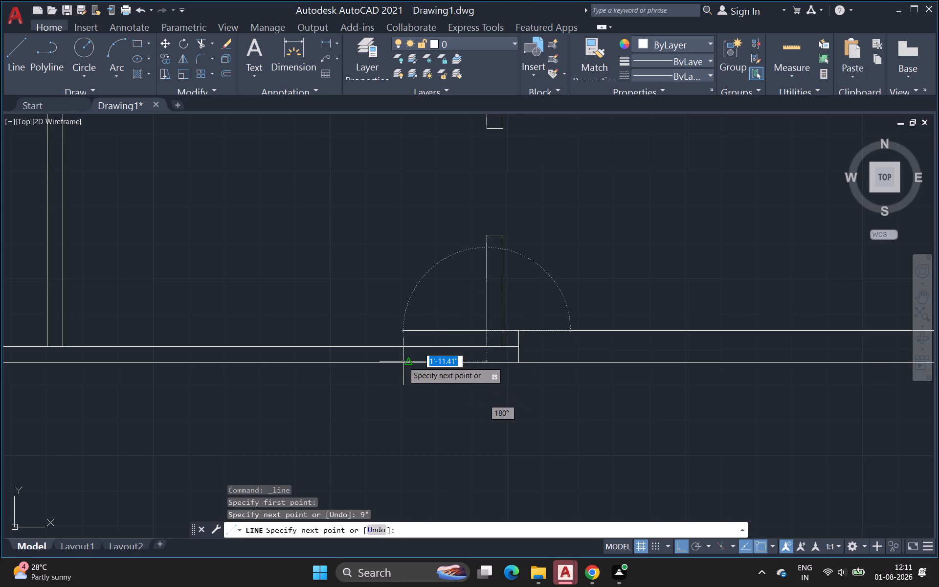
# Continue the line 4.5" further west and then south to the south wall's outer face, closing the block outline.
pyautogui.press('4')
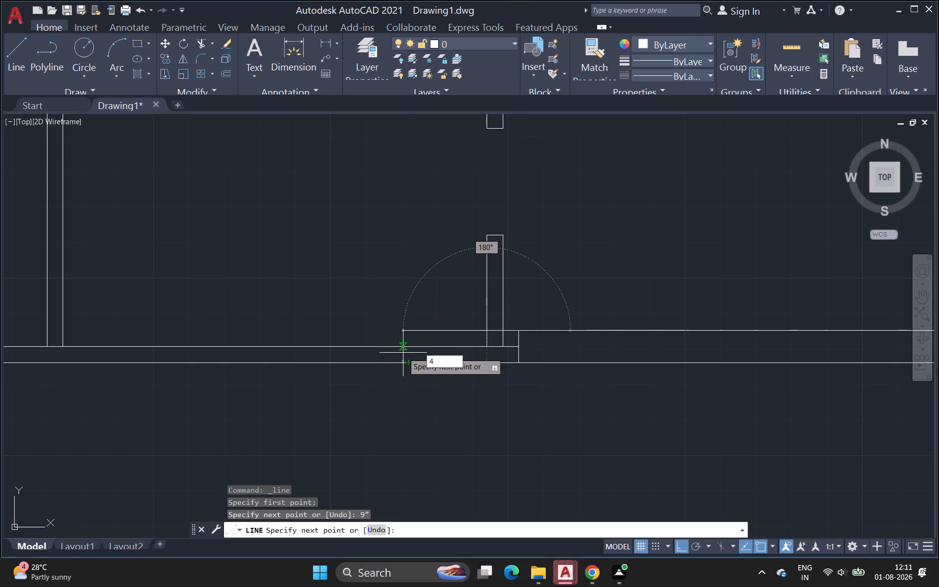
pyautogui.press('.')
pyautogui.press('6')
pyautogui.press('BackSpace')
pyautogui.press('.')
pyautogui.press('BackSpace')
pyautogui.press('BackSpace')
pyautogui.press('.')
pyautogui.press('5')
pyautogui.hotkey('shift', '"')
pyautogui.press('Return')
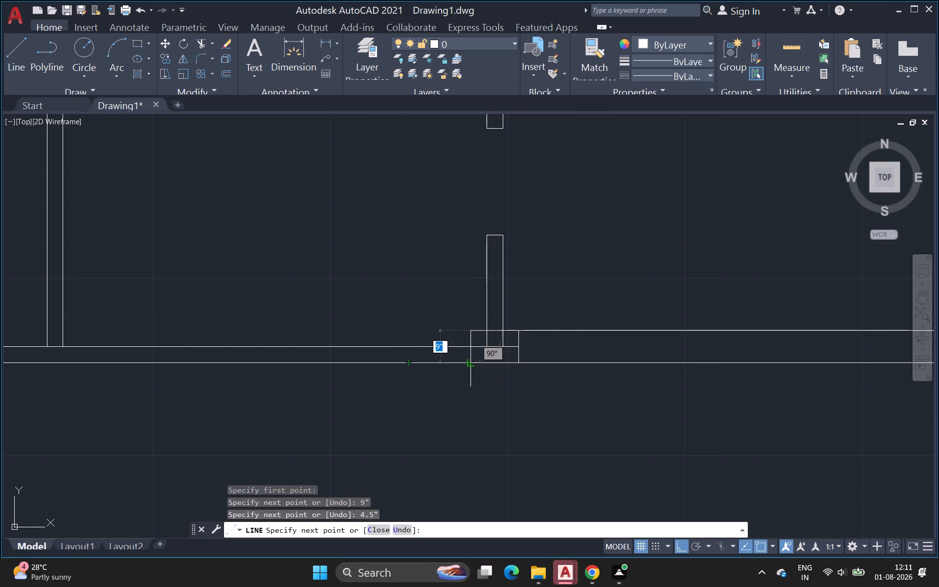
pyautogui.click(471, 360)
pyautogui.press('Escape')
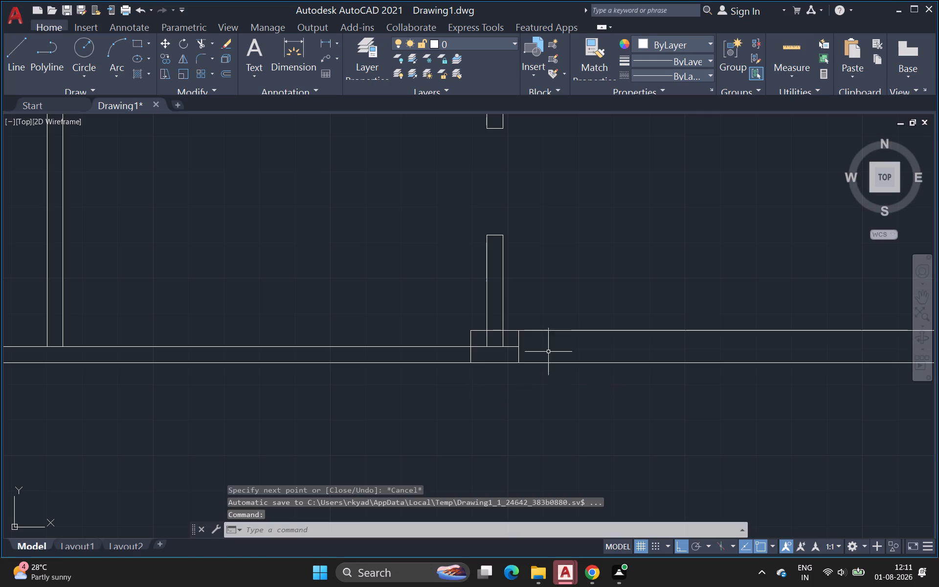
# Trim the partition's two faces and the thin south wall's inner face where they run inside the new block.
pyautogui.scroll(1, 517, 357)
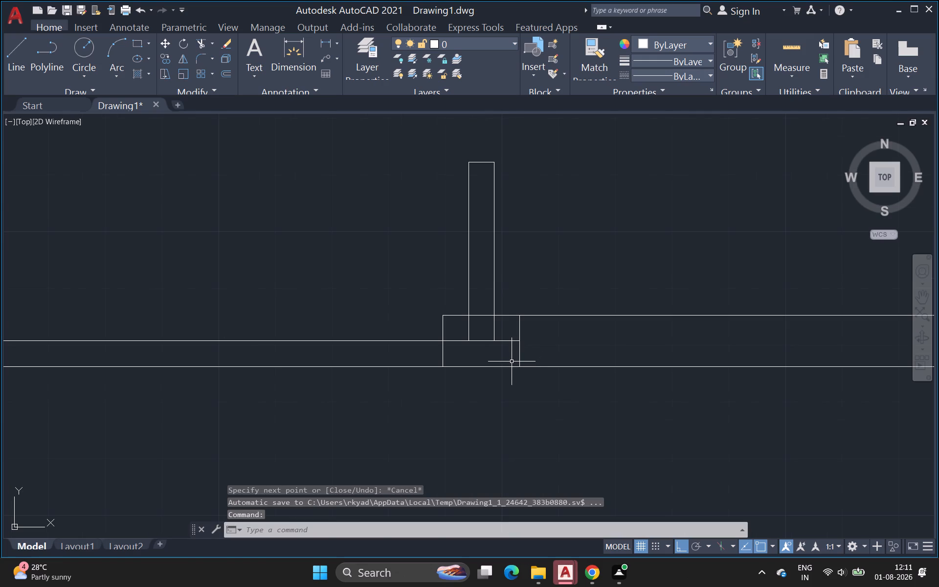
pyautogui.press('t')
pyautogui.press('r')
pyautogui.press('Return')
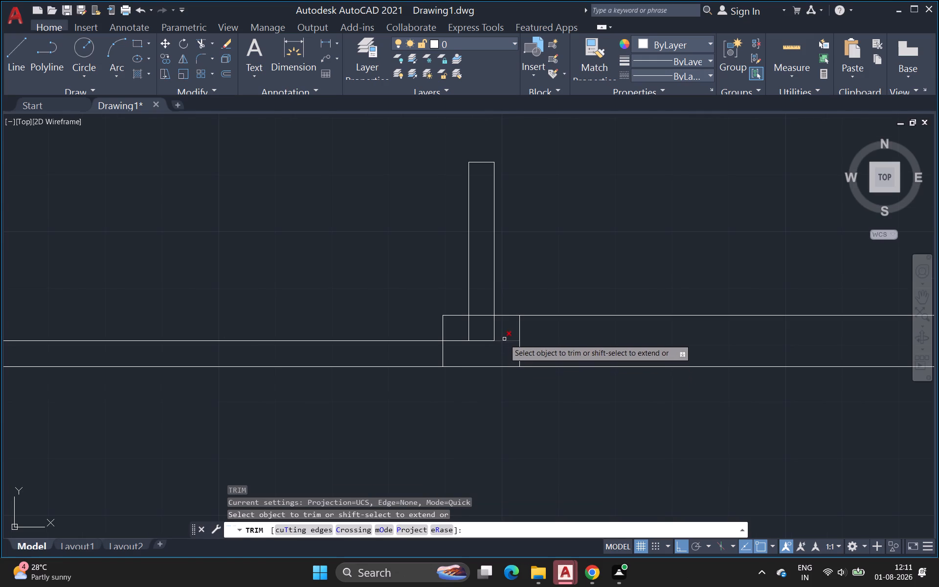
pyautogui.click(505, 339)
pyautogui.click(505, 344)
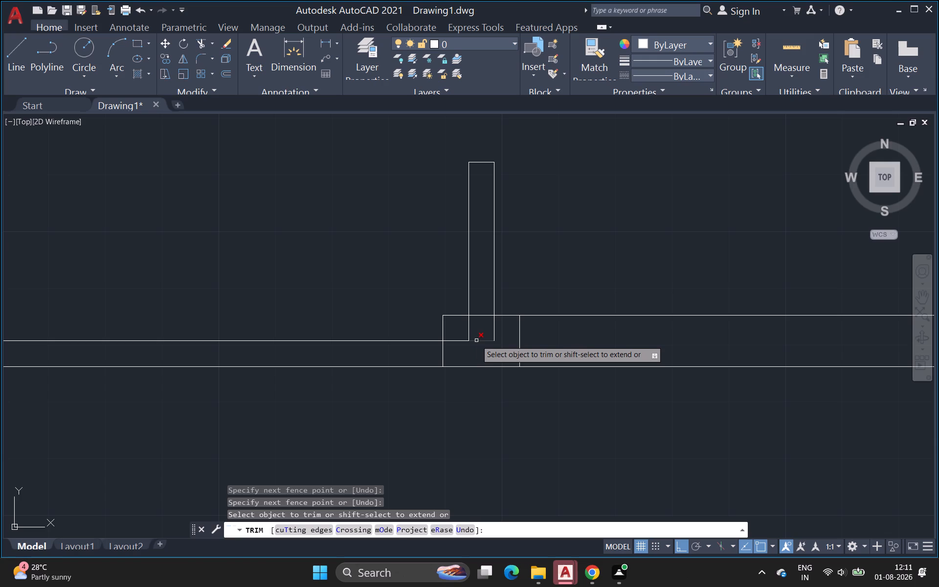
pyautogui.click(467, 329)
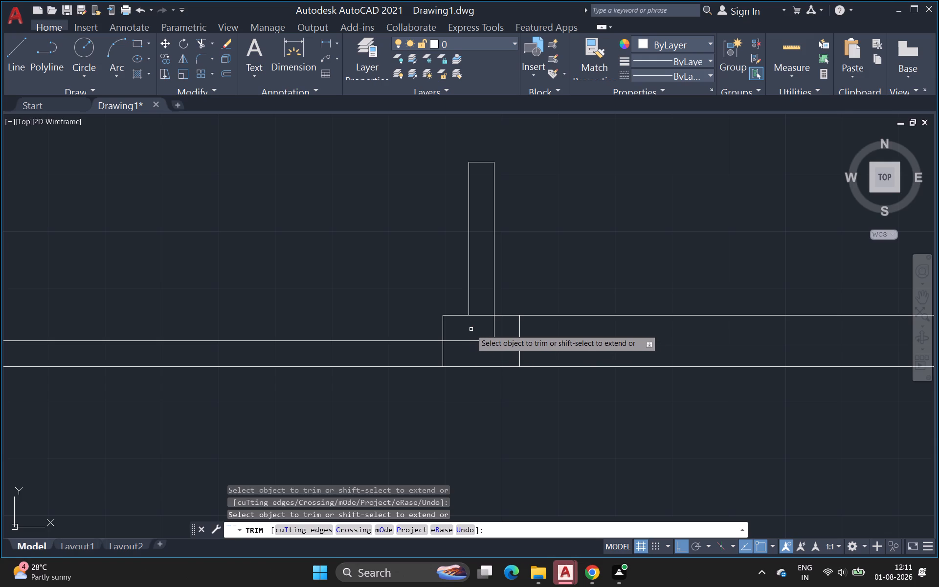
pyautogui.click(494, 324)
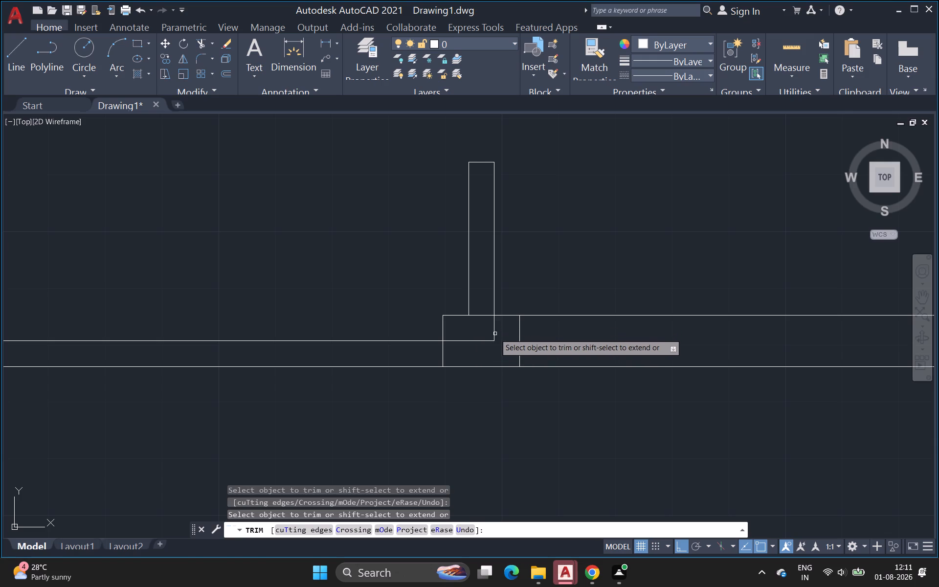
pyautogui.click(493, 330)
pyautogui.click(482, 342)
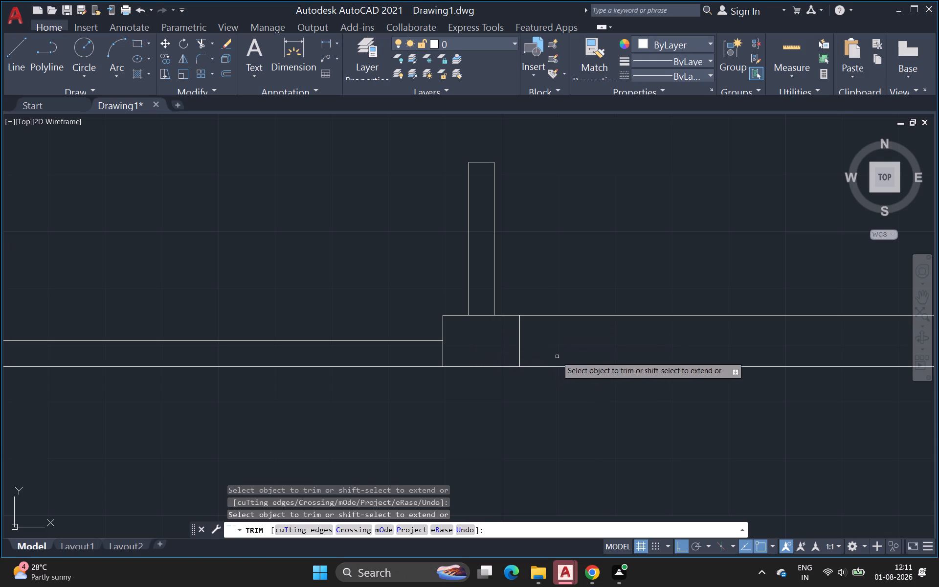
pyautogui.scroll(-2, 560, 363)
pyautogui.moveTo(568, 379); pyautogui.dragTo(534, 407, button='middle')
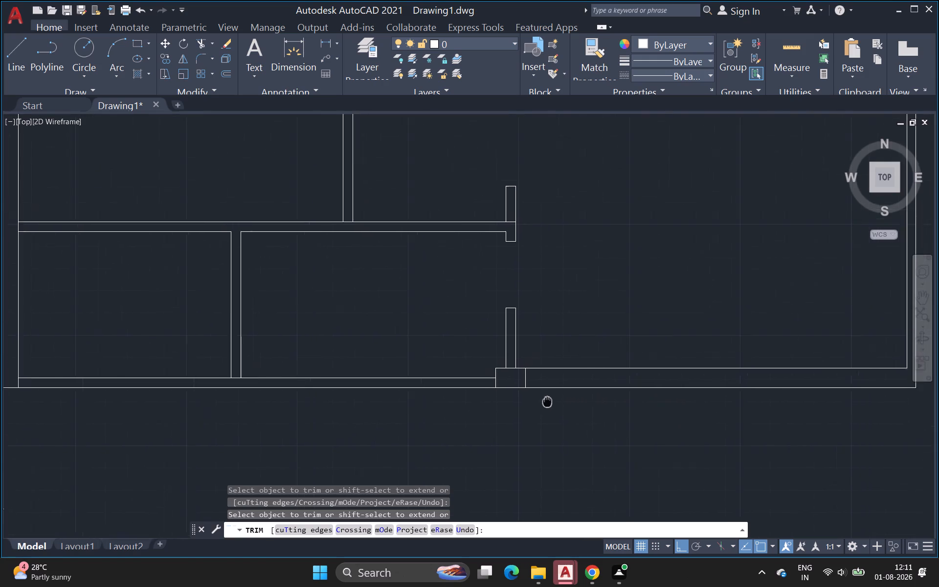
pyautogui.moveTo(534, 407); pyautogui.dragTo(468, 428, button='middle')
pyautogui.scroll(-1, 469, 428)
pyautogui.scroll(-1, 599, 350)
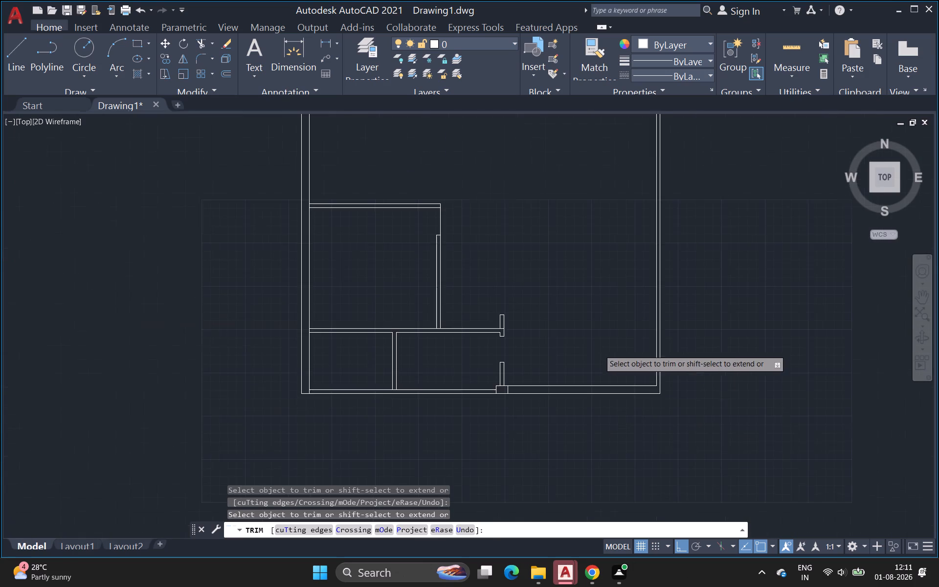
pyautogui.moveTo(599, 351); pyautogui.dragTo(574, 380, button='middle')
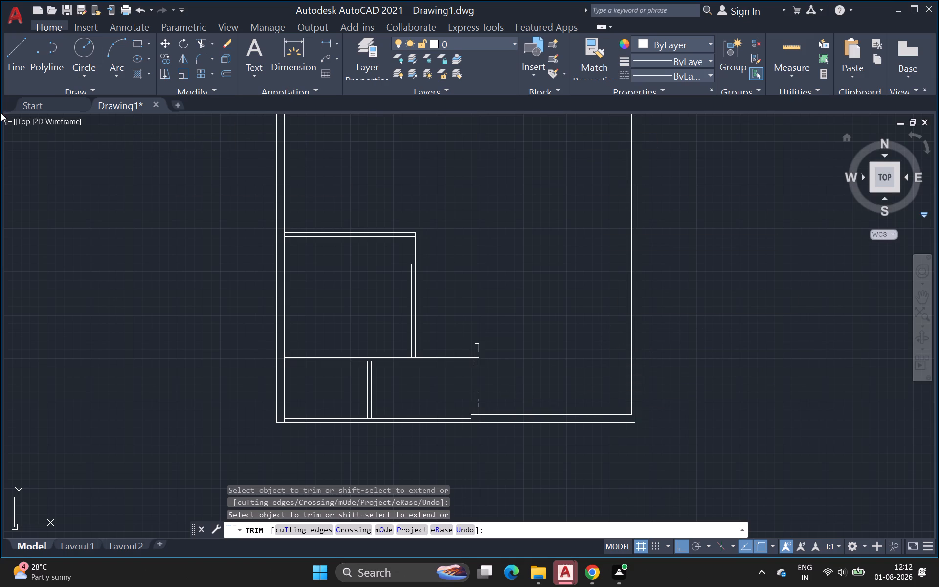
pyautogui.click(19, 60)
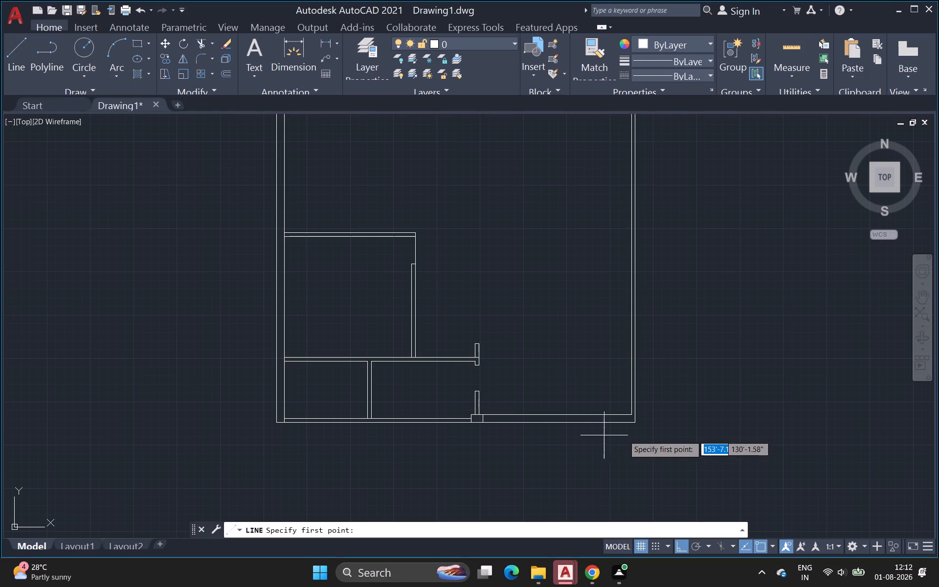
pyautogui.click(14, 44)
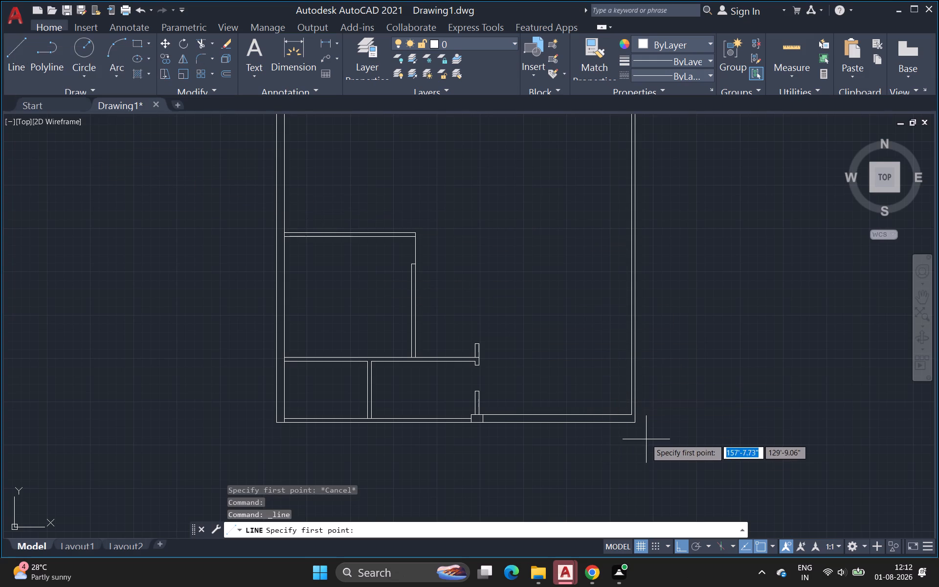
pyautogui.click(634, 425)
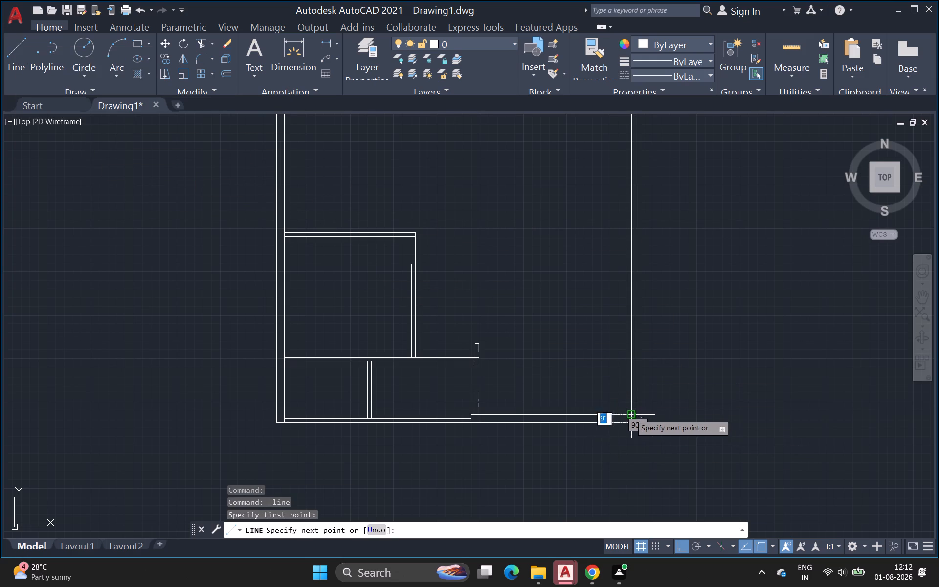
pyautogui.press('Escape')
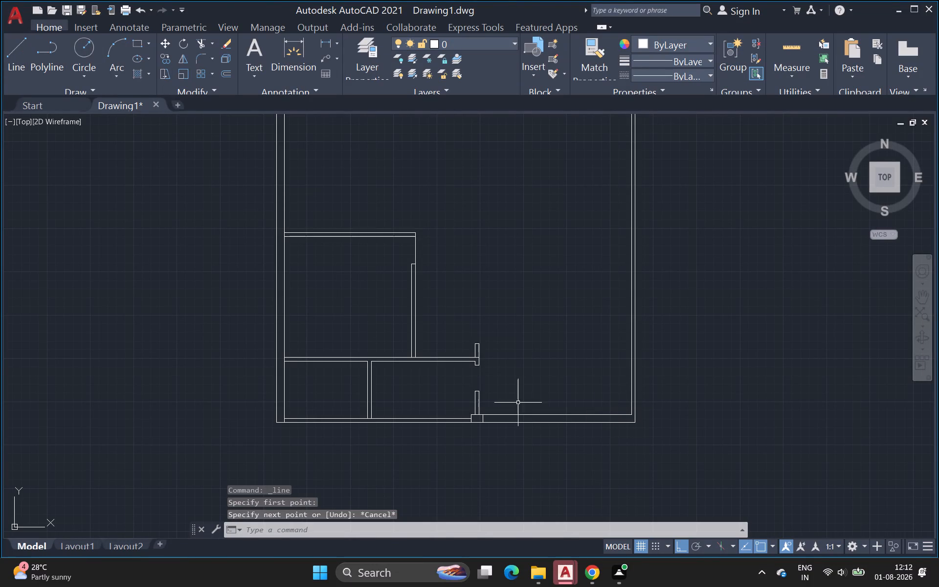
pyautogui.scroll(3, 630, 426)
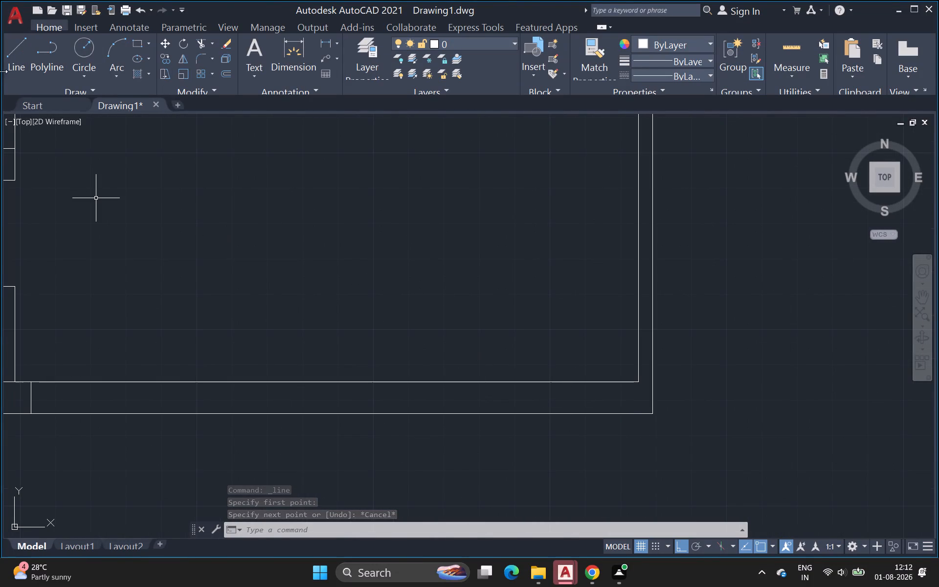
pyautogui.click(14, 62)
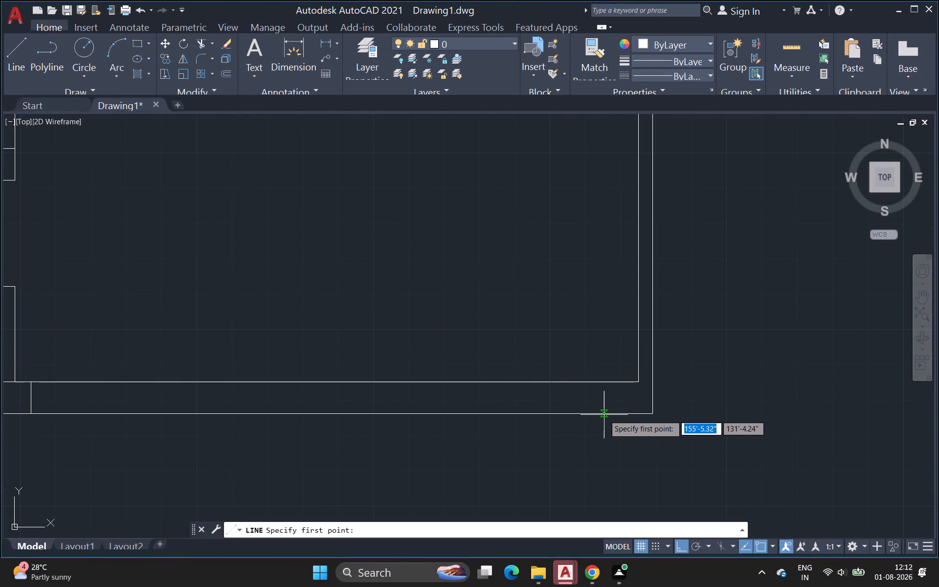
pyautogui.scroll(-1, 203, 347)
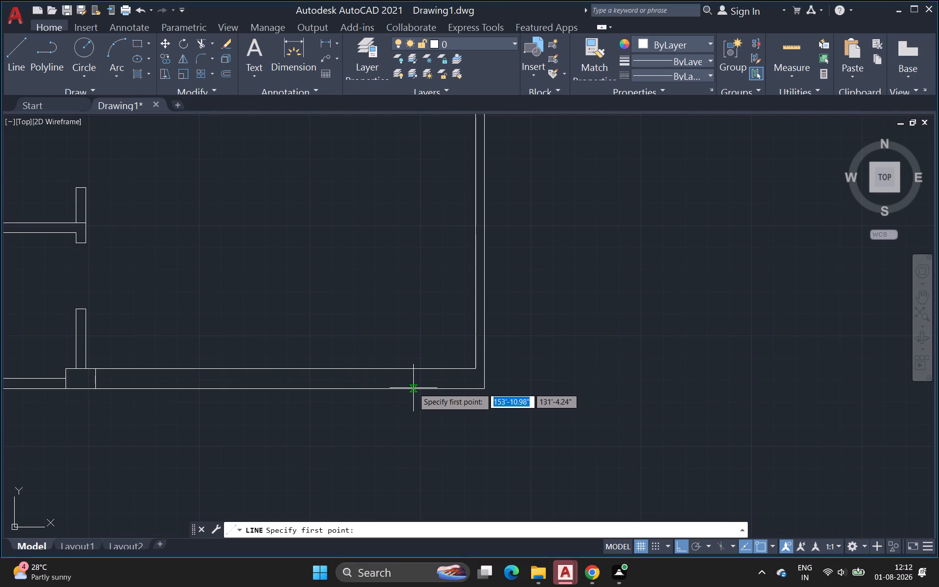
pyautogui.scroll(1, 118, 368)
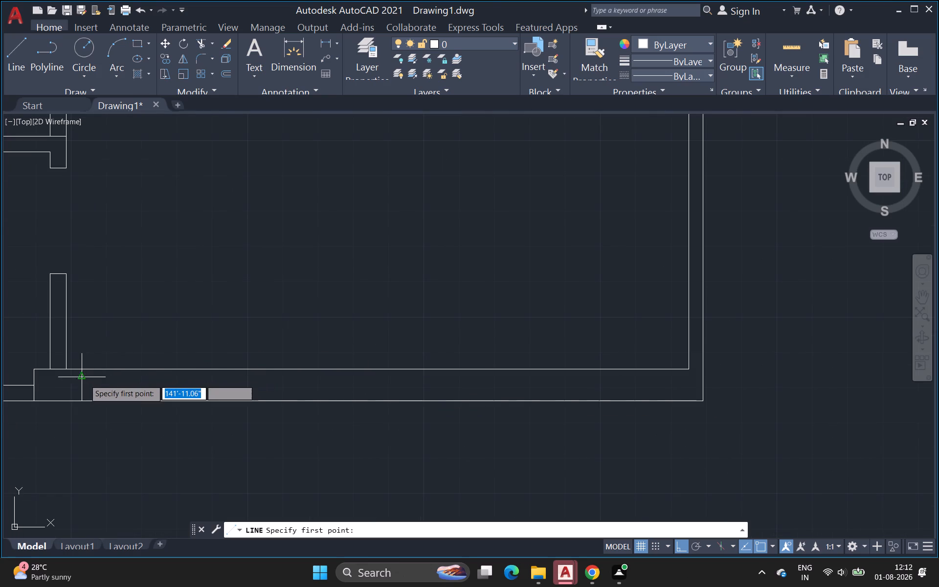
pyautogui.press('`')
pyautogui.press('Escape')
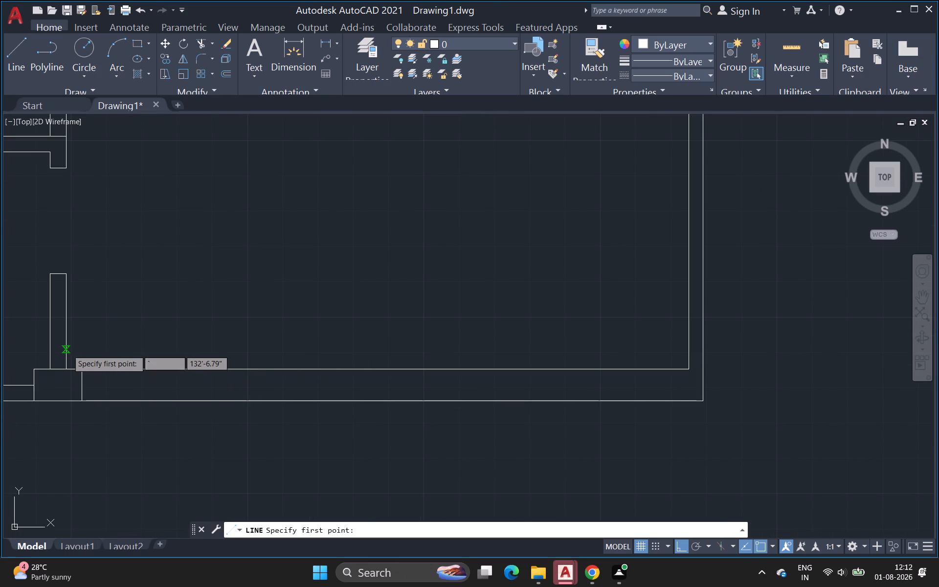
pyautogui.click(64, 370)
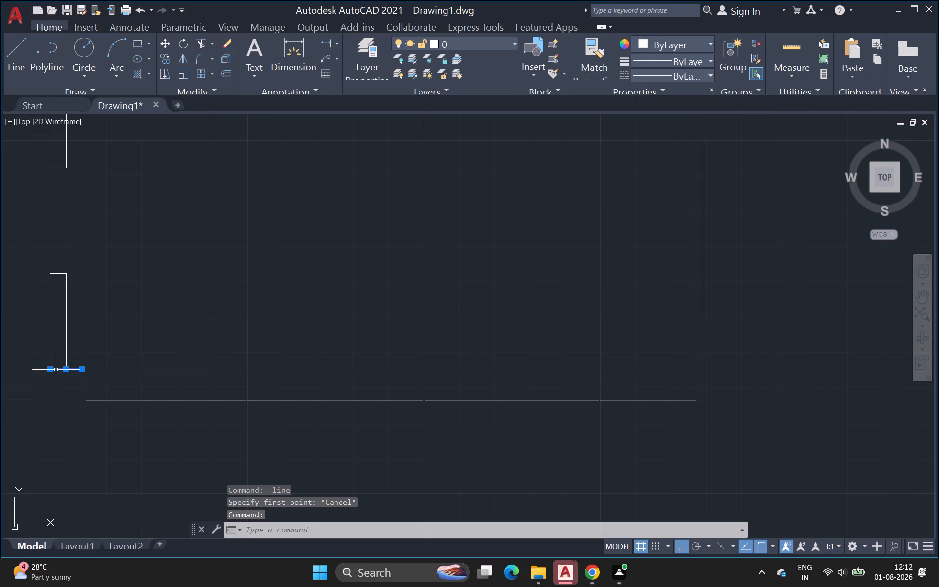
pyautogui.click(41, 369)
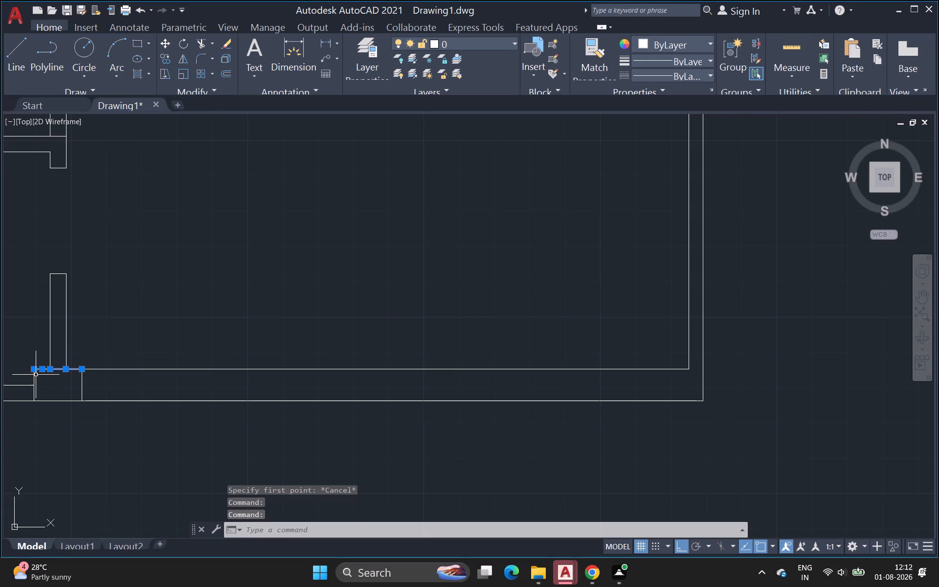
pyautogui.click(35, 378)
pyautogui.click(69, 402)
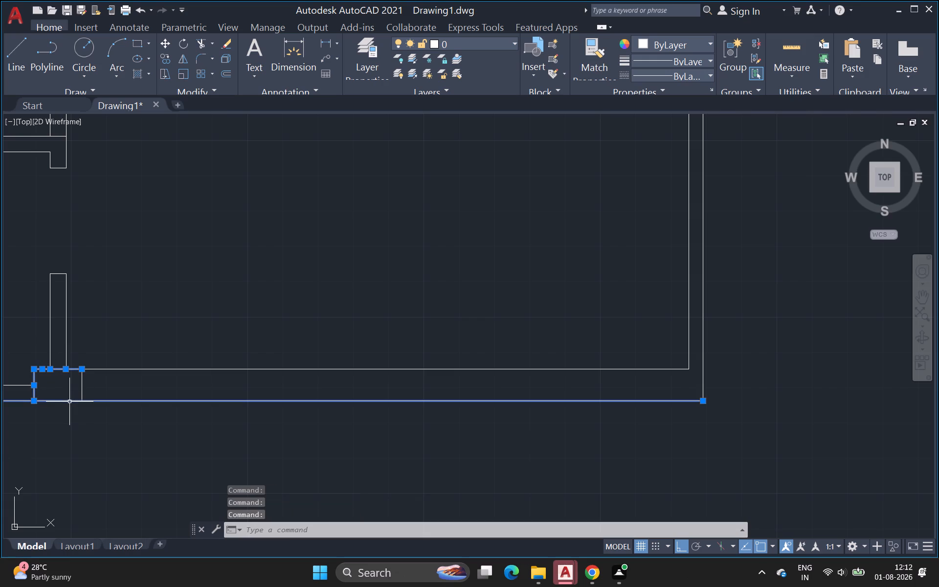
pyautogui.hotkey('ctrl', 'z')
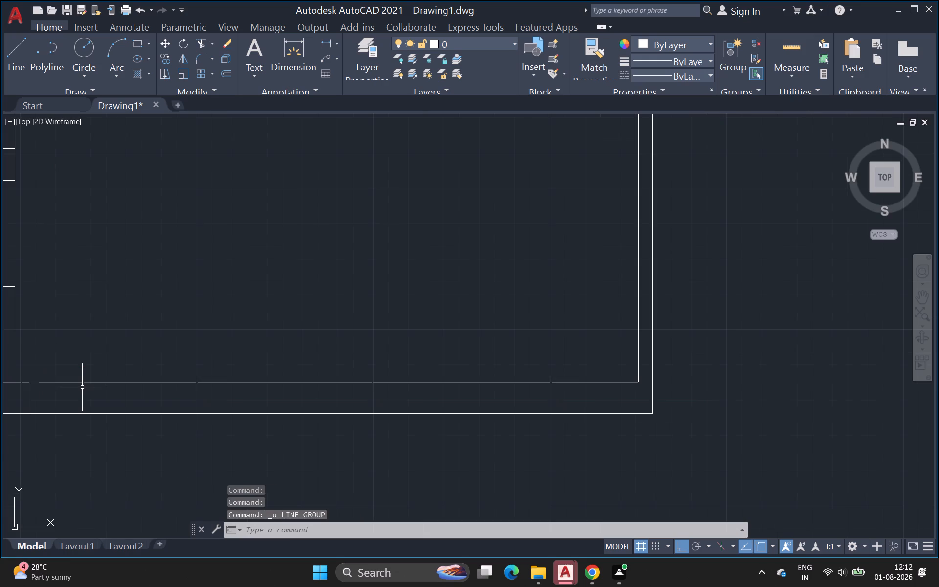
# Draw a short line across the south wall's thickness, from inner to outer face, just west of the building's southeast corner.
pyautogui.scroll(-2, 90, 368)
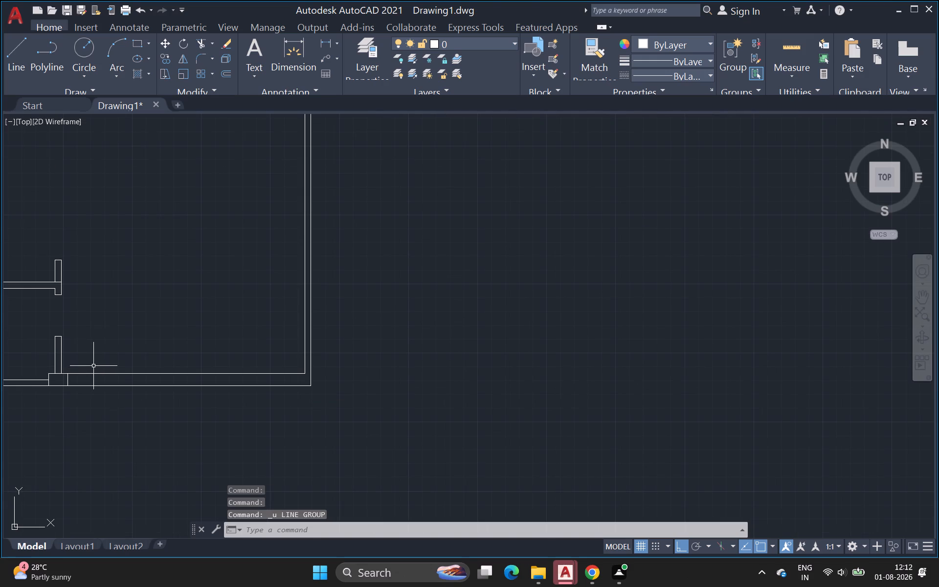
pyautogui.scroll(2, 90, 381)
pyautogui.scroll(-1, 291, 384)
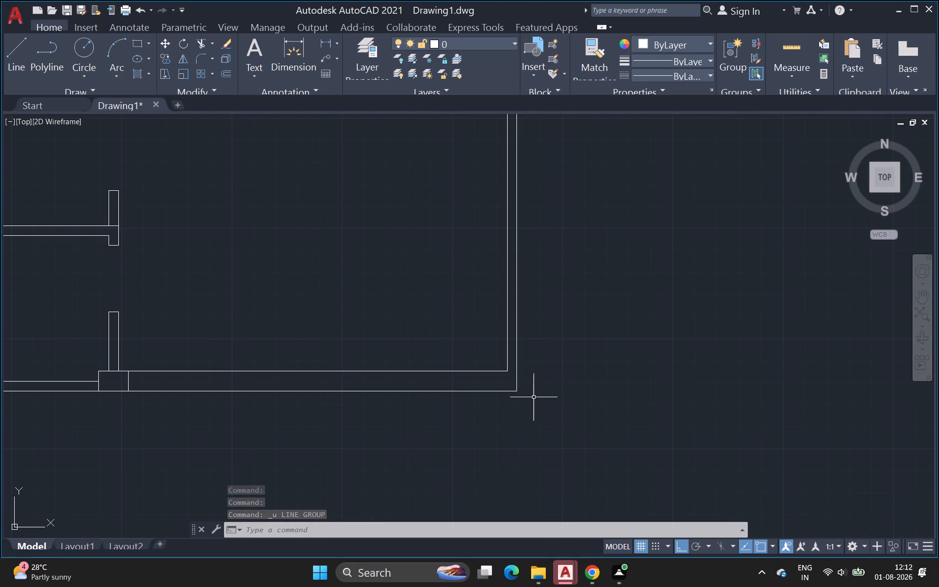
pyautogui.click(17, 55)
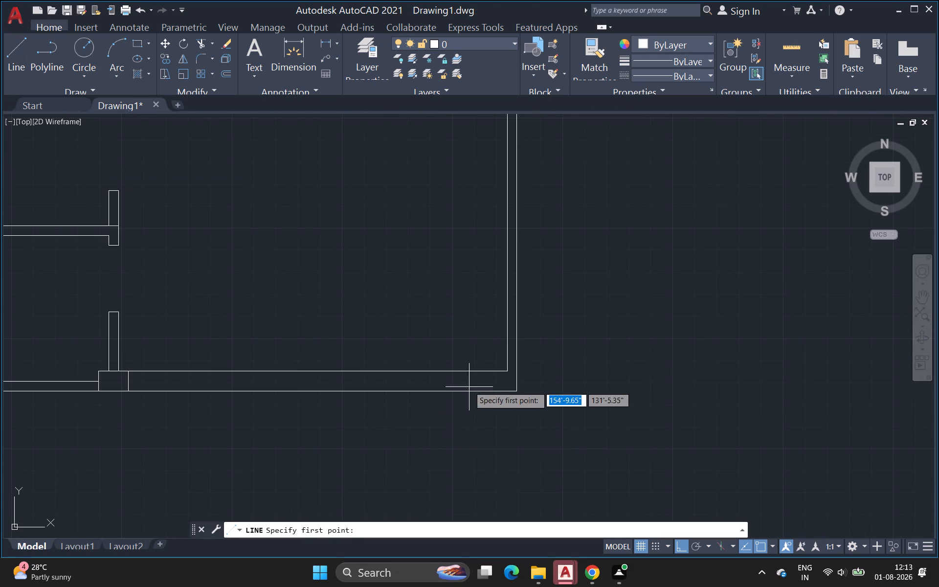
pyautogui.click(476, 372)
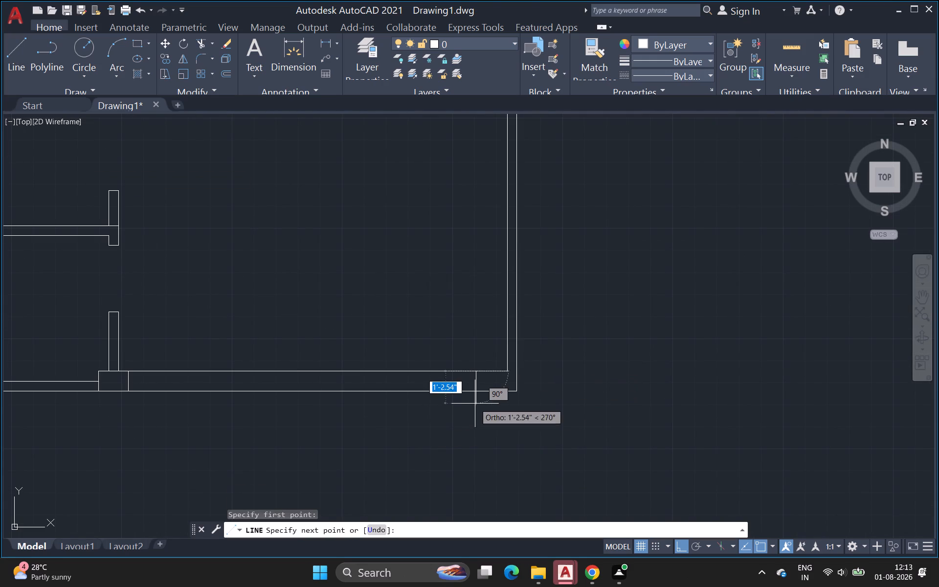
pyautogui.click(475, 394)
pyautogui.press('Escape')
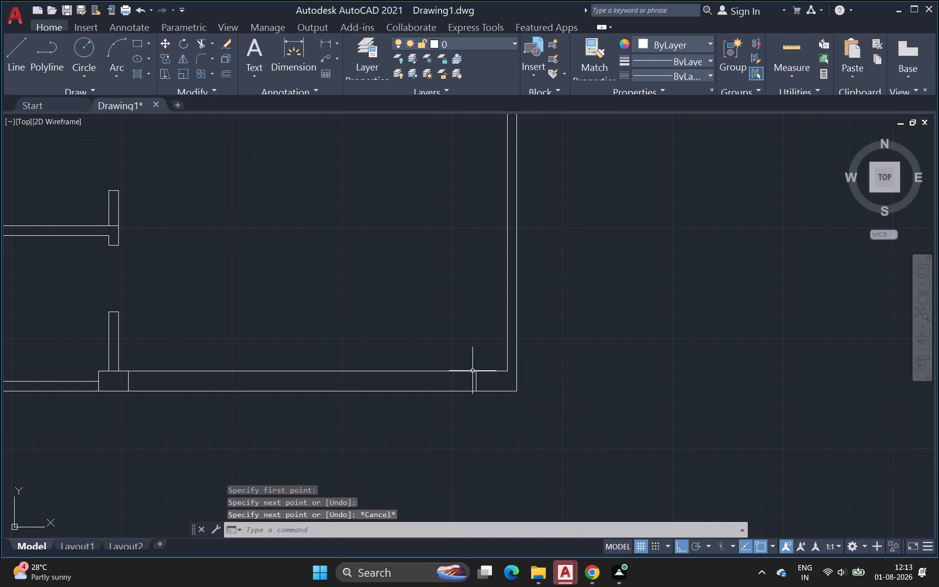
# Draw a line 14'1-1/2" north along the east wall's inner face, starting at the building's inner southeast corner.
pyautogui.scroll(-2, 443, 285)
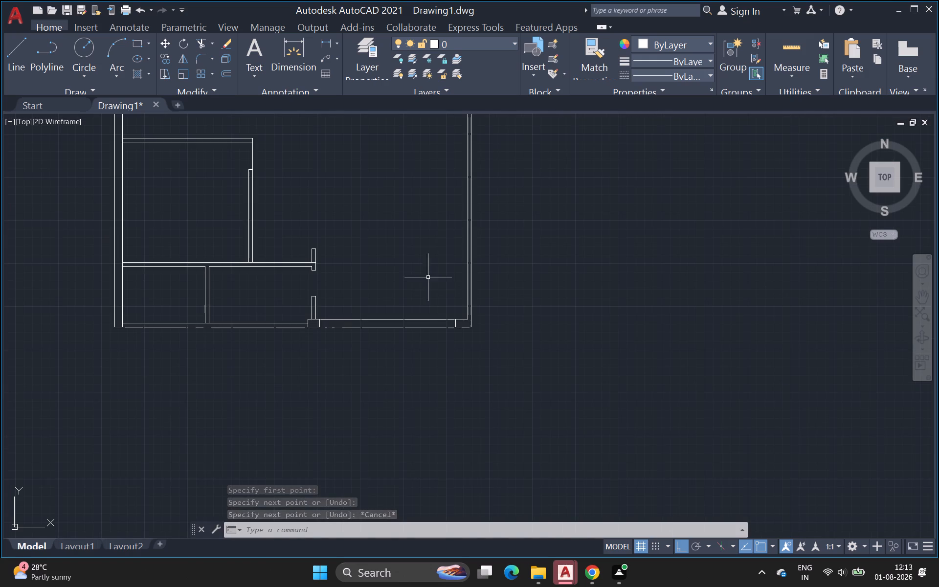
pyautogui.scroll(-2, 408, 245)
pyautogui.moveTo(408, 245); pyautogui.dragTo(397, 284, button='middle')
pyautogui.scroll(1, 394, 260)
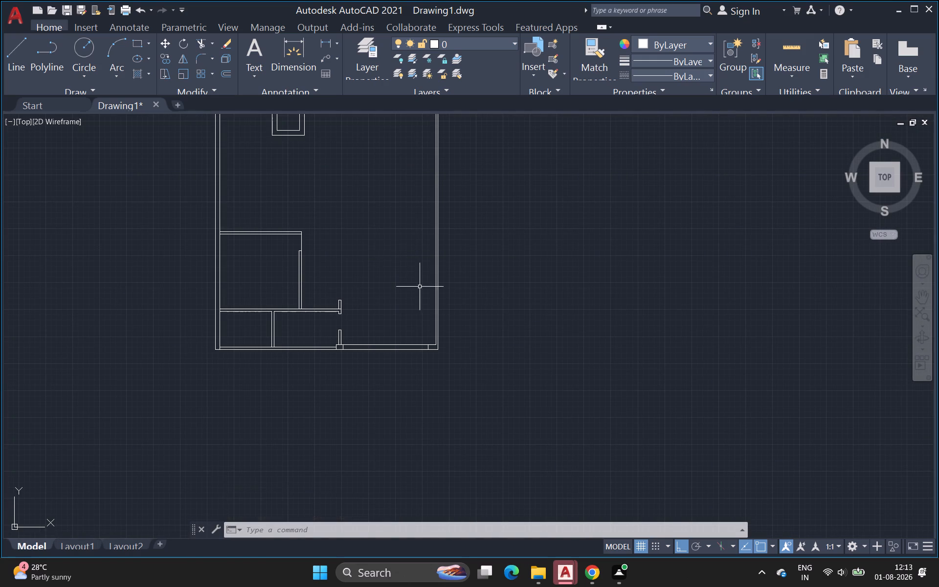
pyautogui.scroll(2, 359, 248)
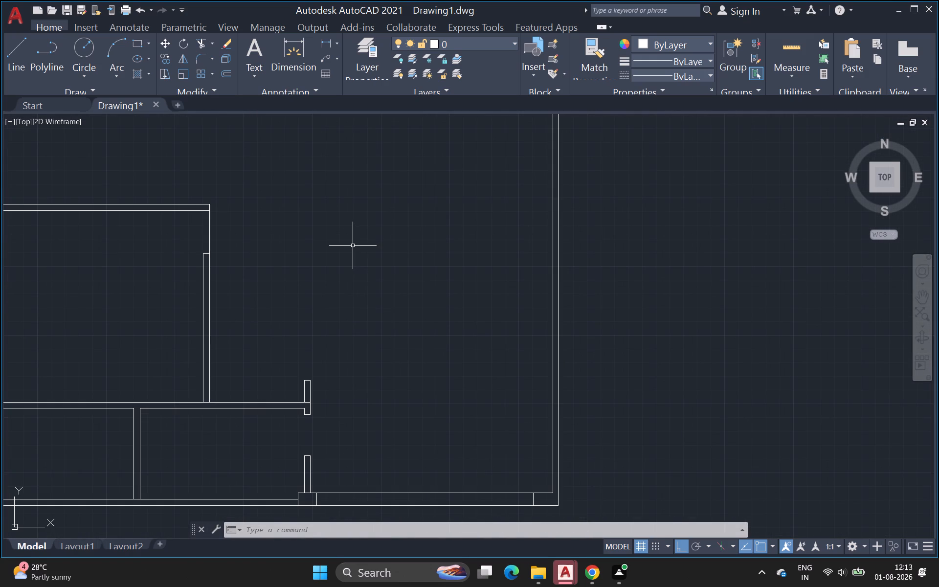
pyautogui.click(17, 61)
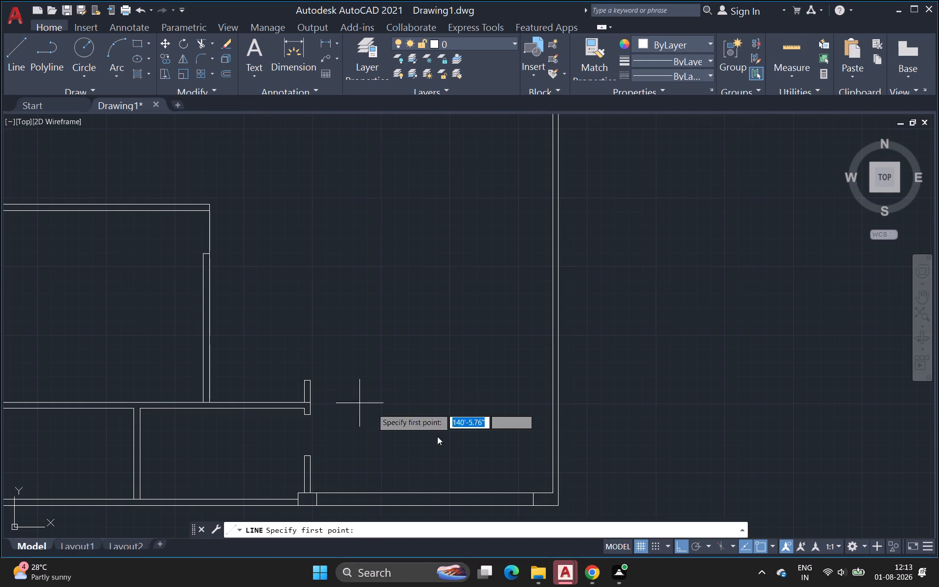
pyautogui.scroll(2, 490, 471)
pyautogui.scroll(-1, 488, 468)
pyautogui.moveTo(477, 459); pyautogui.dragTo(343, 354, button='middle')
pyautogui.scroll(1, 343, 354)
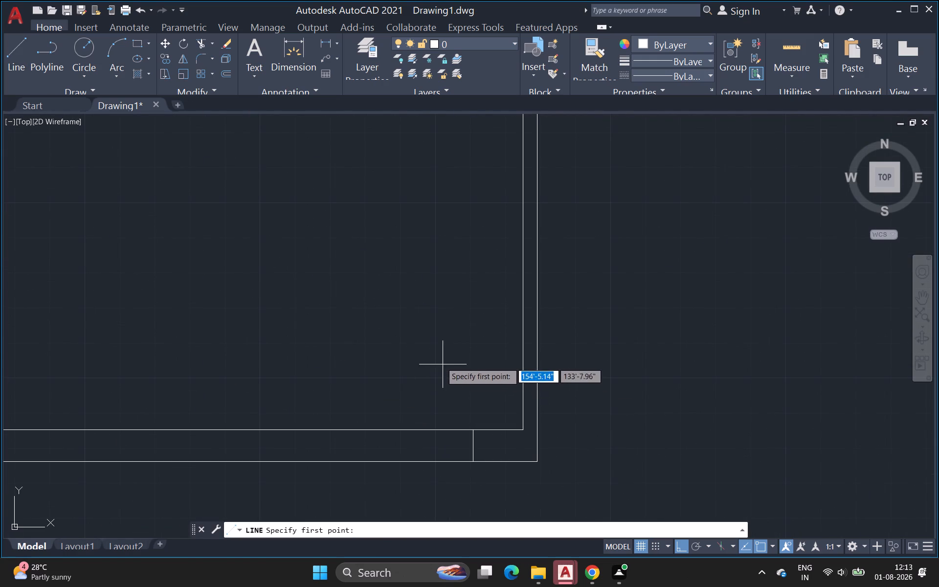
pyautogui.scroll(-1, 428, 353)
pyautogui.moveTo(487, 398); pyautogui.dragTo(488, 384)
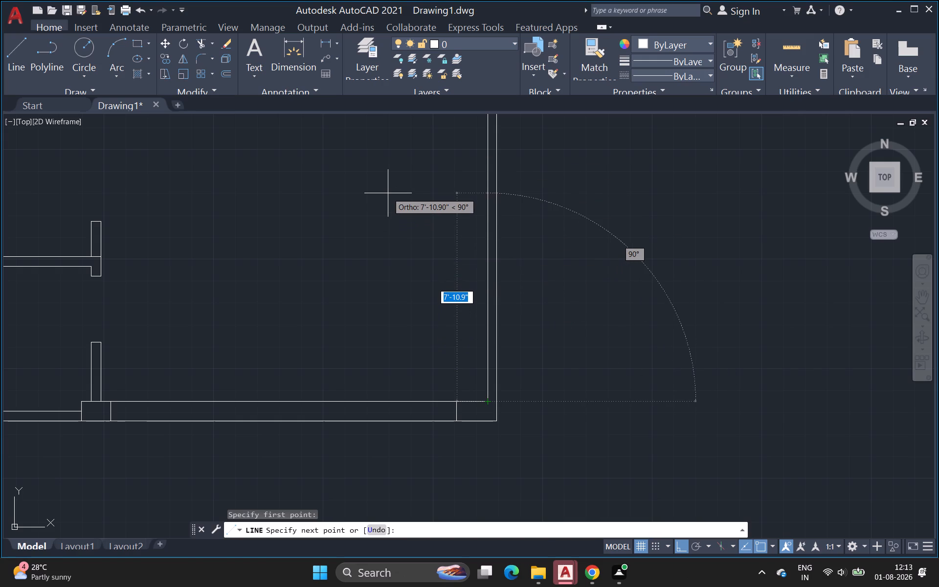
pyautogui.press('1')
pyautogui.press('4')
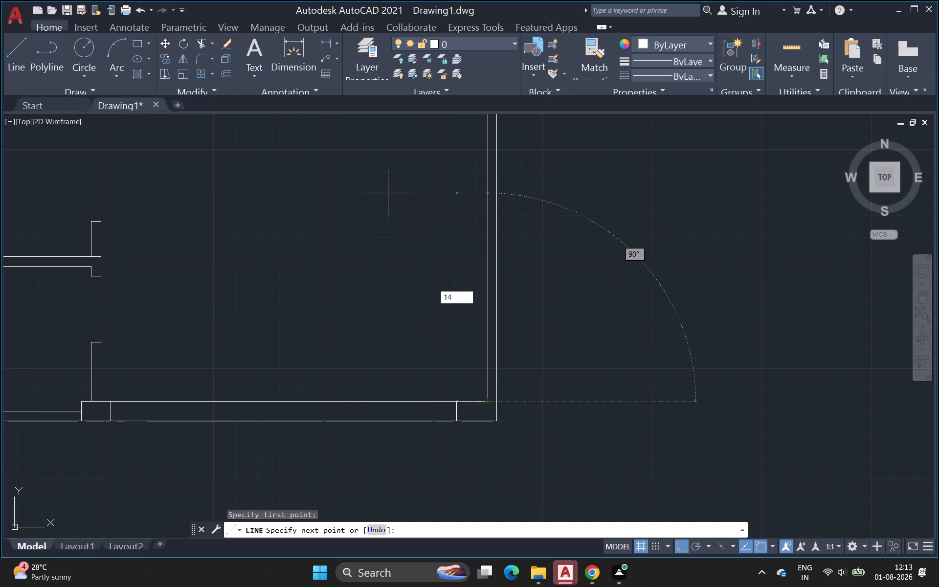
pyautogui.press("'")
pyautogui.press('-')
pyautogui.press('1')
pyautogui.press('BackSpace')
pyautogui.press('BackSpace')
pyautogui.press('BackSpace')
pyautogui.press("'")
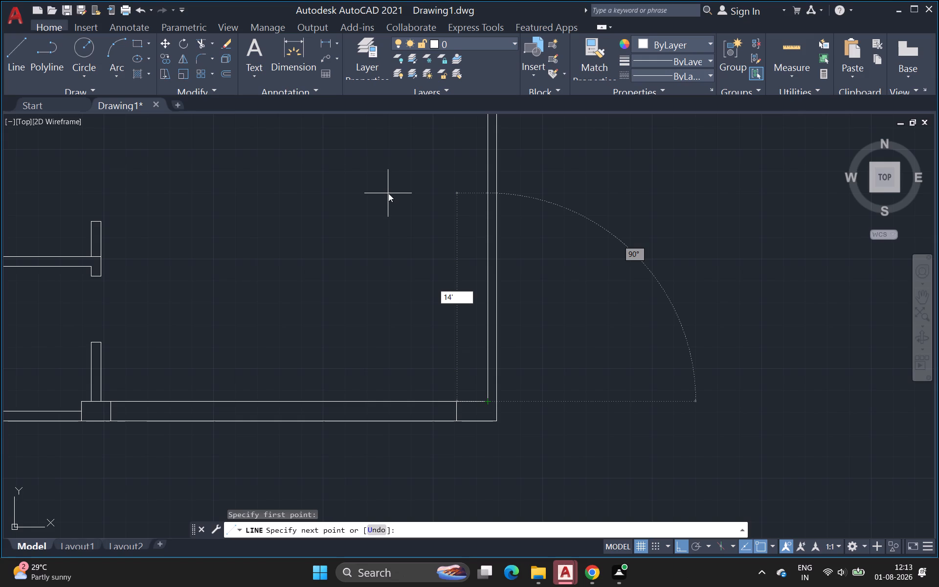
pyautogui.press('1')
pyautogui.press('-')
pyautogui.press('1')
pyautogui.press('/')
pyautogui.press('2')
pyautogui.hotkey('shift', '"')
pyautogui.press('Return')
# Continue the line 14'4" west from the east wall's inner face as the first face of a new partition.
pyautogui.scroll(-2, 227, 218)
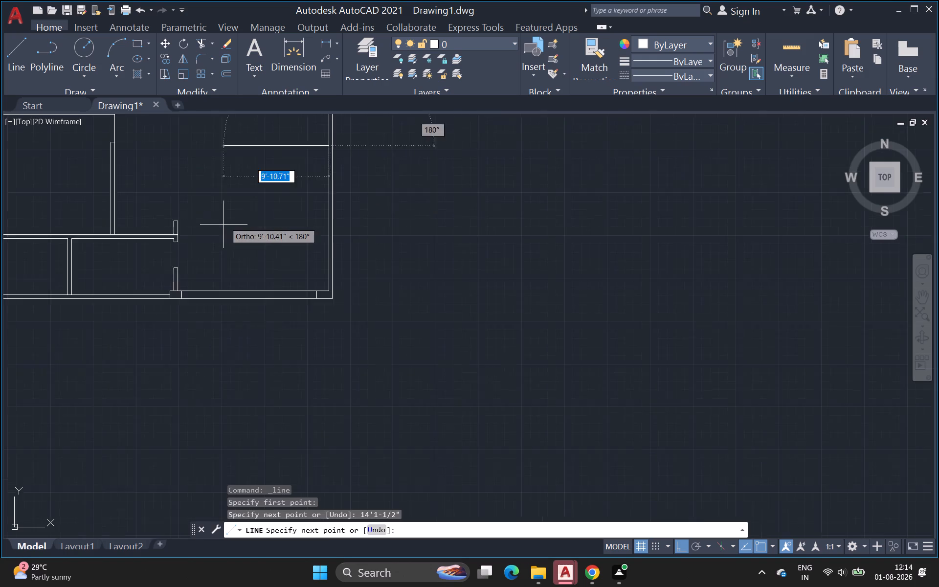
pyautogui.moveTo(213, 236); pyautogui.dragTo(206, 293, button='middle')
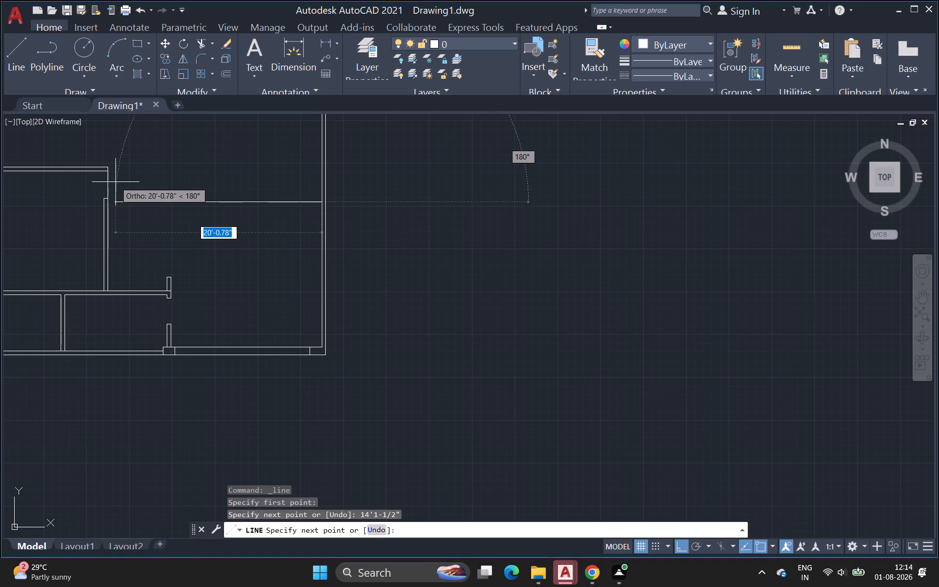
pyautogui.press('1')
pyautogui.press('4')
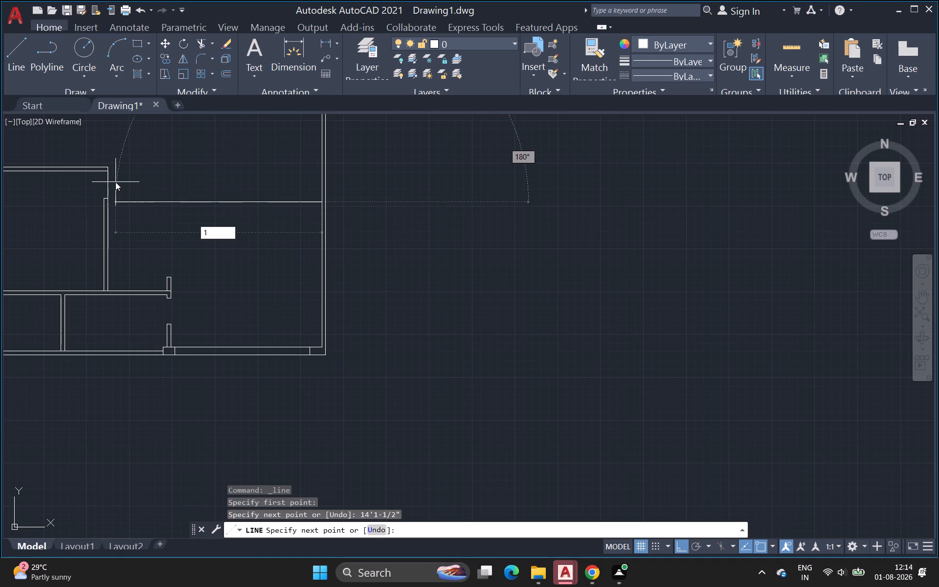
pyautogui.press("'")
pyautogui.press('4')
pyautogui.hotkey('shift', '"')
pyautogui.press('Return')
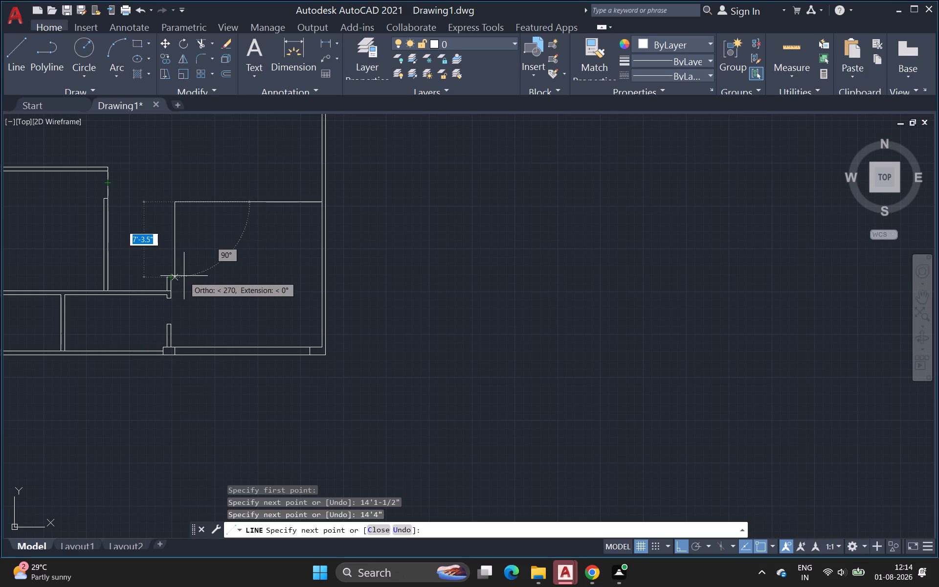
pyautogui.press('Escape')
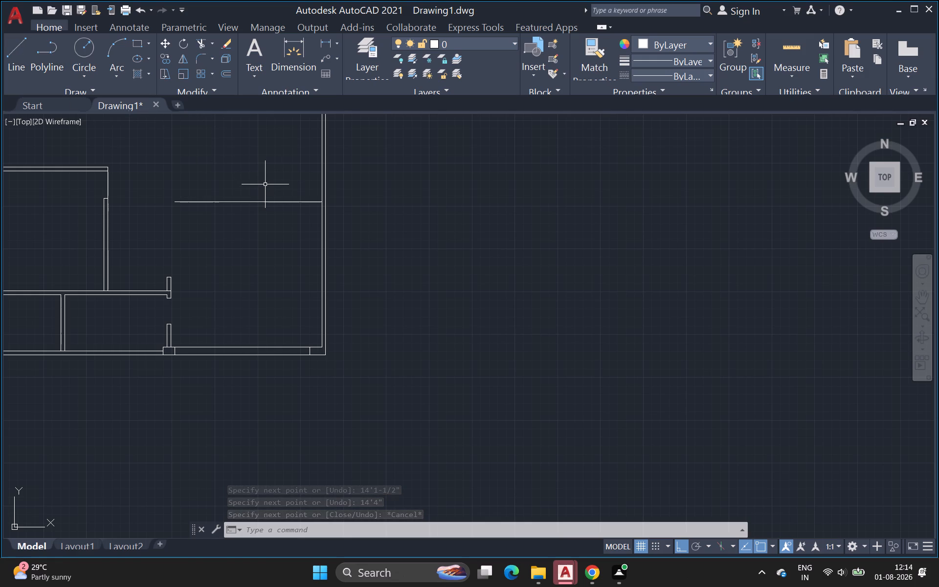
# Offset the new 14'4" horizontal line 4.5" to the north to form the partition's second face.
pyautogui.press('o')
pyautogui.press('Return')
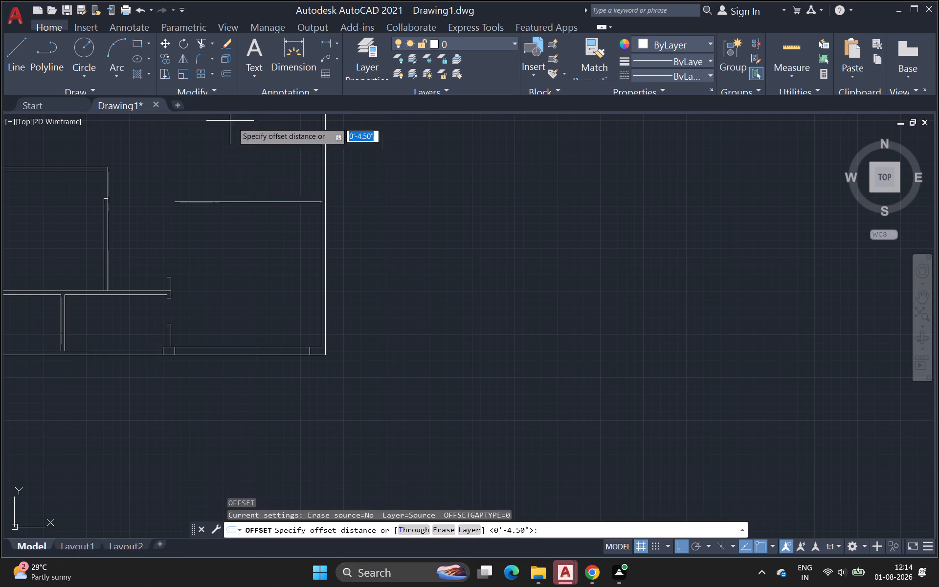
pyautogui.scroll(2, 265, 212)
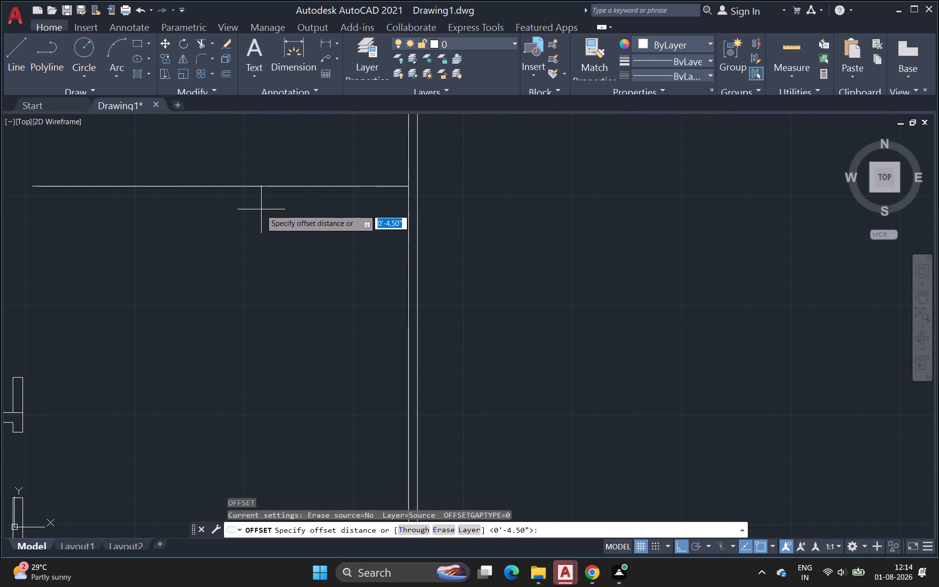
pyautogui.click(256, 186)
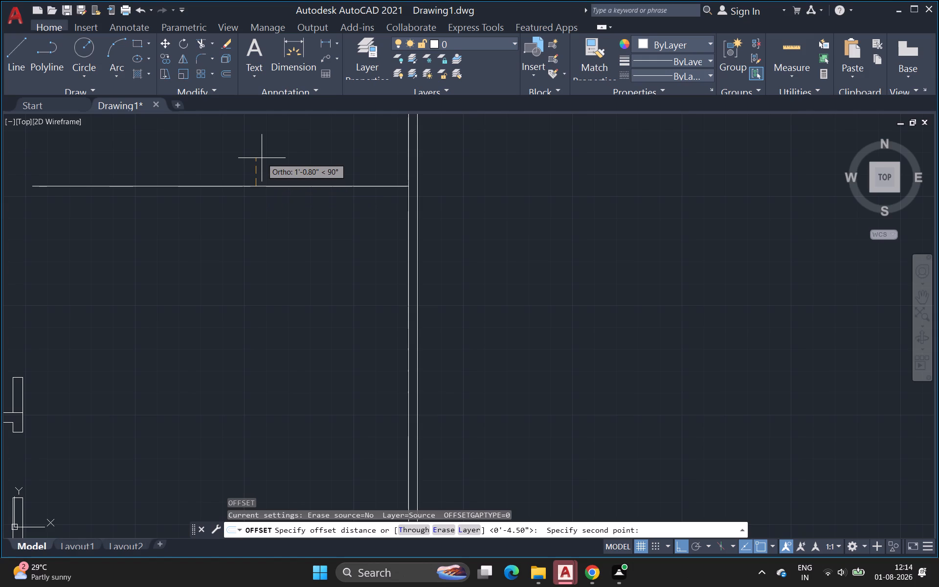
pyautogui.press('4')
pyautogui.press('.')
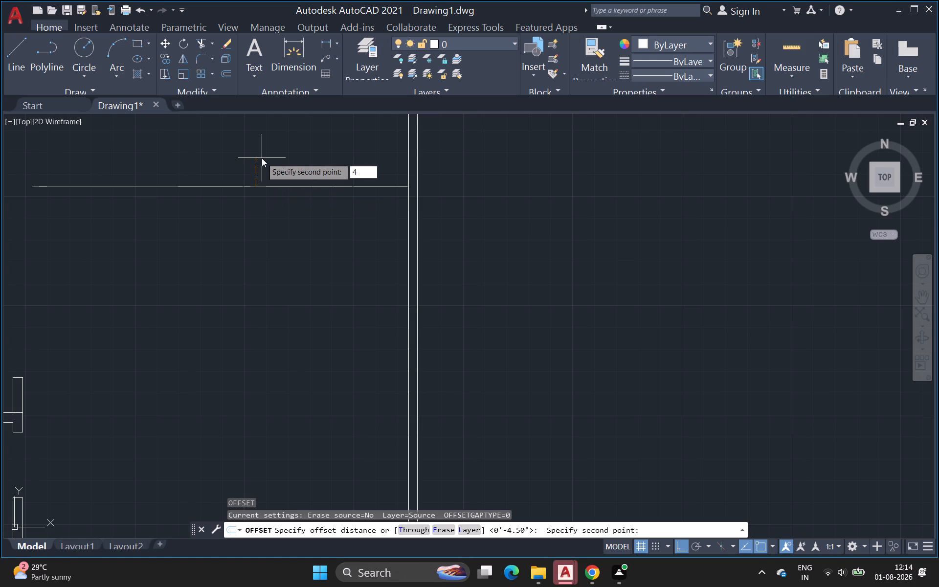
pyautogui.press('5')
pyautogui.hotkey('shift', '"')
pyautogui.press('Return')
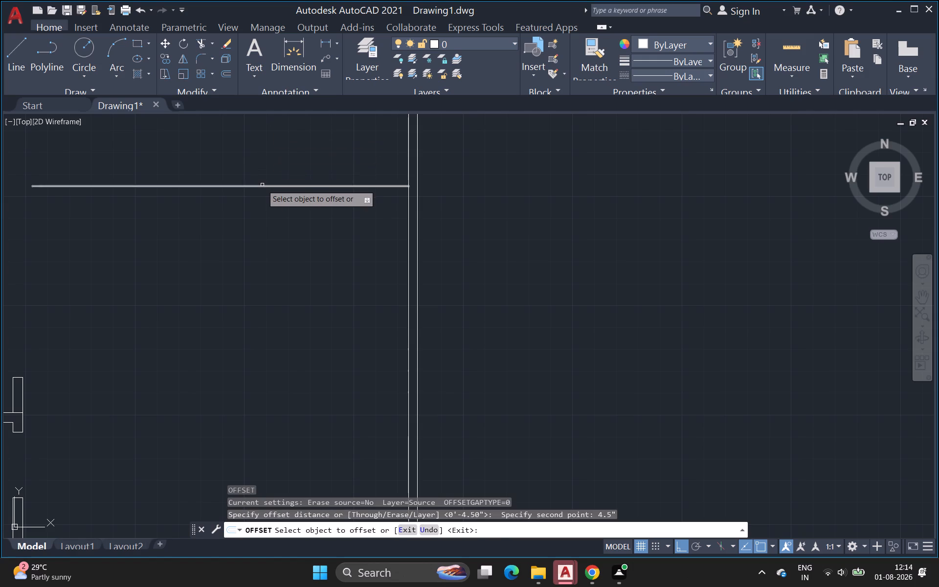
pyautogui.click(264, 185)
pyautogui.click(267, 175)
pyautogui.scroll(1, 175, 234)
pyautogui.scroll(-2, 175, 237)
pyautogui.moveTo(178, 239); pyautogui.dragTo(201, 239, button='middle')
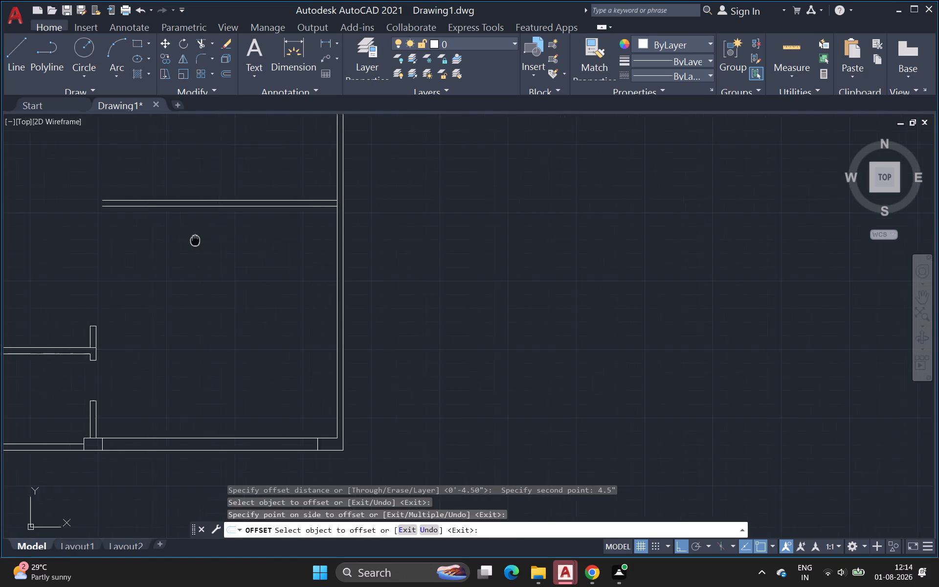
pyautogui.moveTo(201, 239); pyautogui.dragTo(345, 208, button='middle')
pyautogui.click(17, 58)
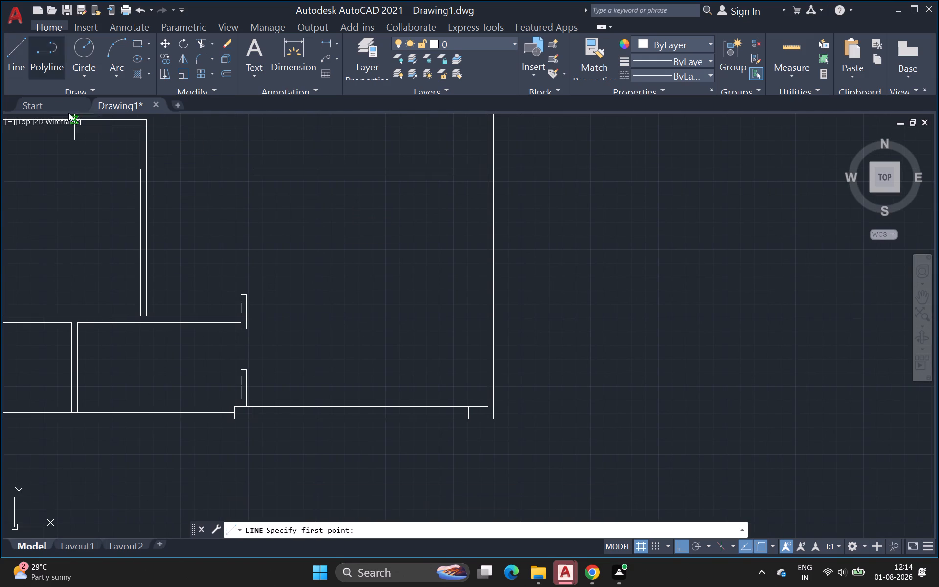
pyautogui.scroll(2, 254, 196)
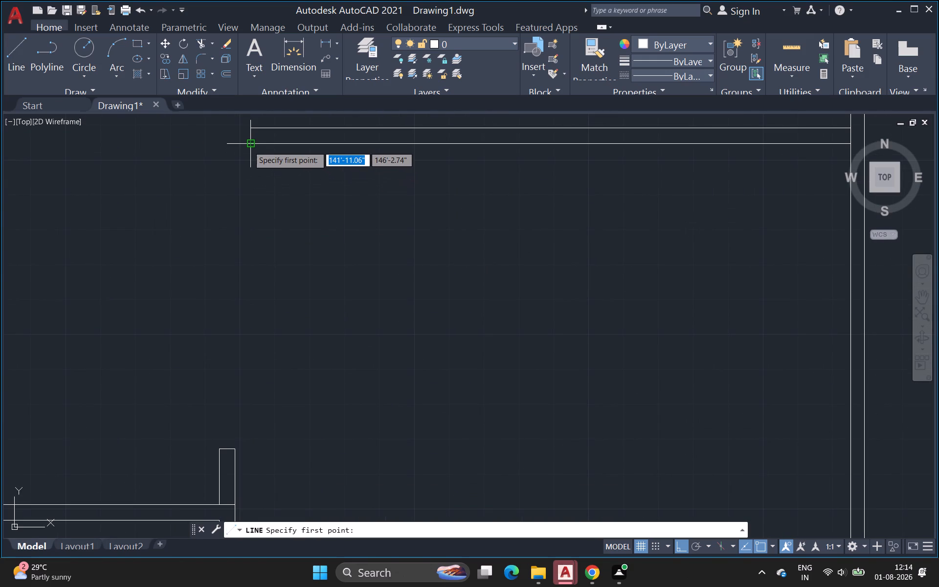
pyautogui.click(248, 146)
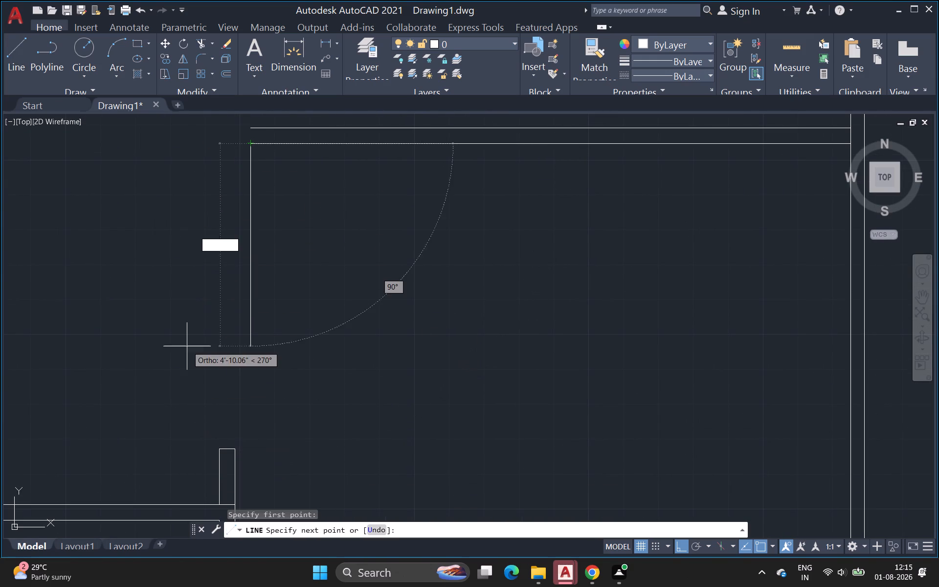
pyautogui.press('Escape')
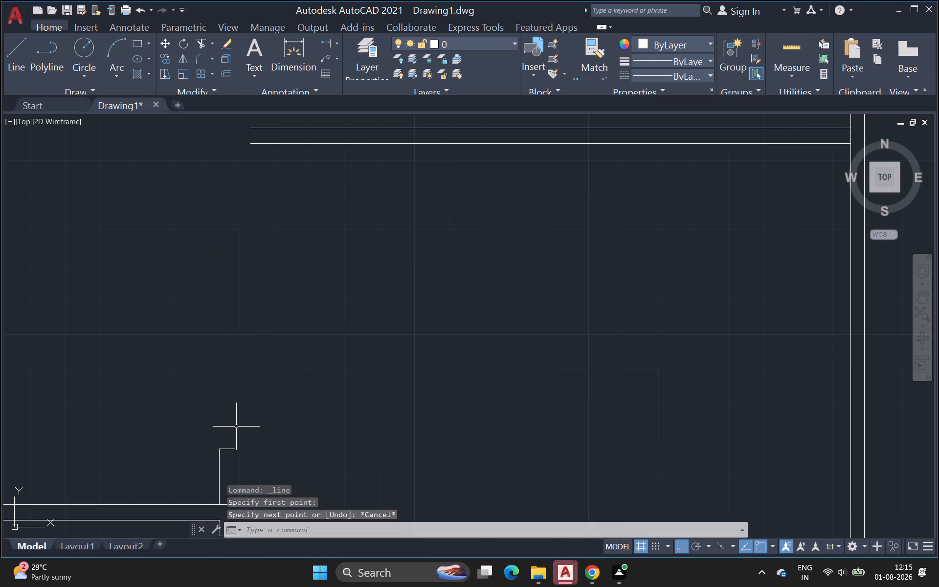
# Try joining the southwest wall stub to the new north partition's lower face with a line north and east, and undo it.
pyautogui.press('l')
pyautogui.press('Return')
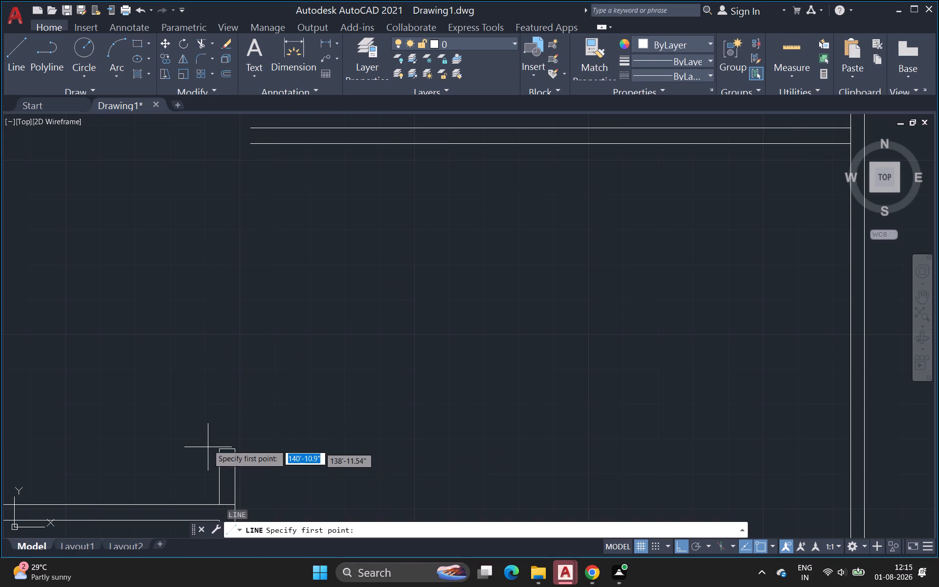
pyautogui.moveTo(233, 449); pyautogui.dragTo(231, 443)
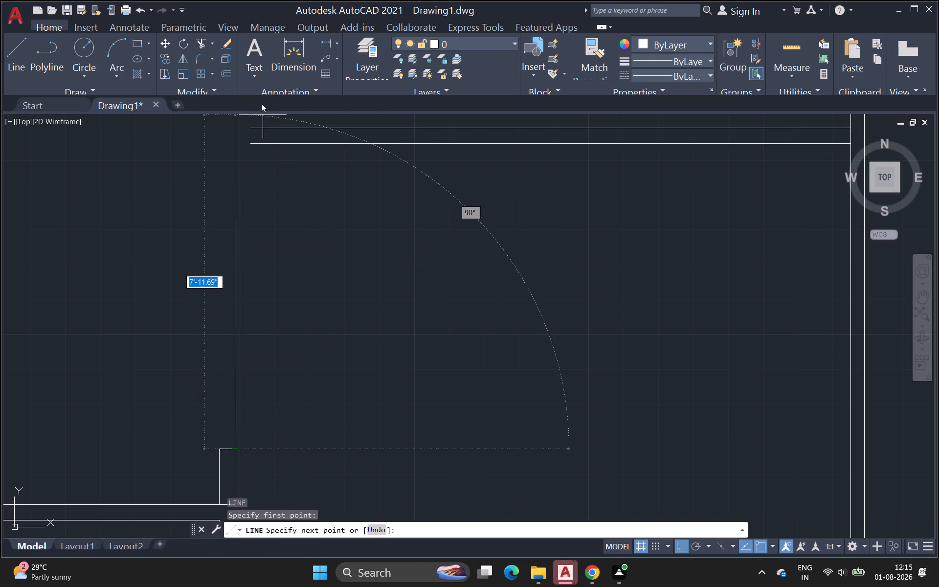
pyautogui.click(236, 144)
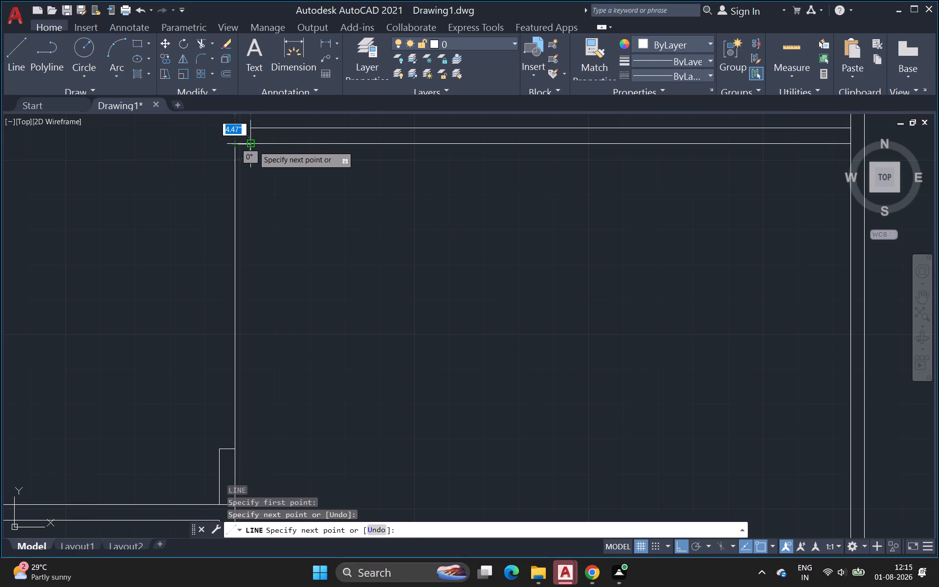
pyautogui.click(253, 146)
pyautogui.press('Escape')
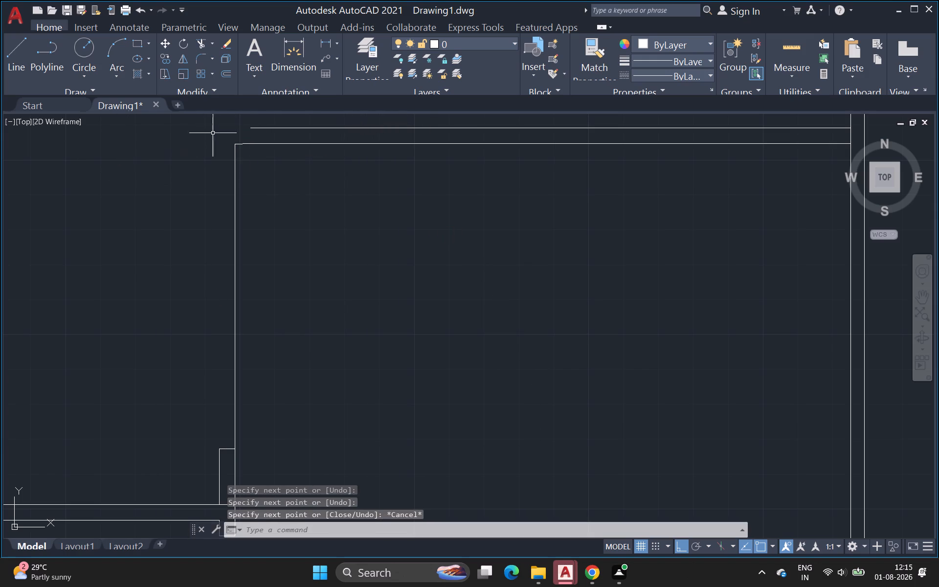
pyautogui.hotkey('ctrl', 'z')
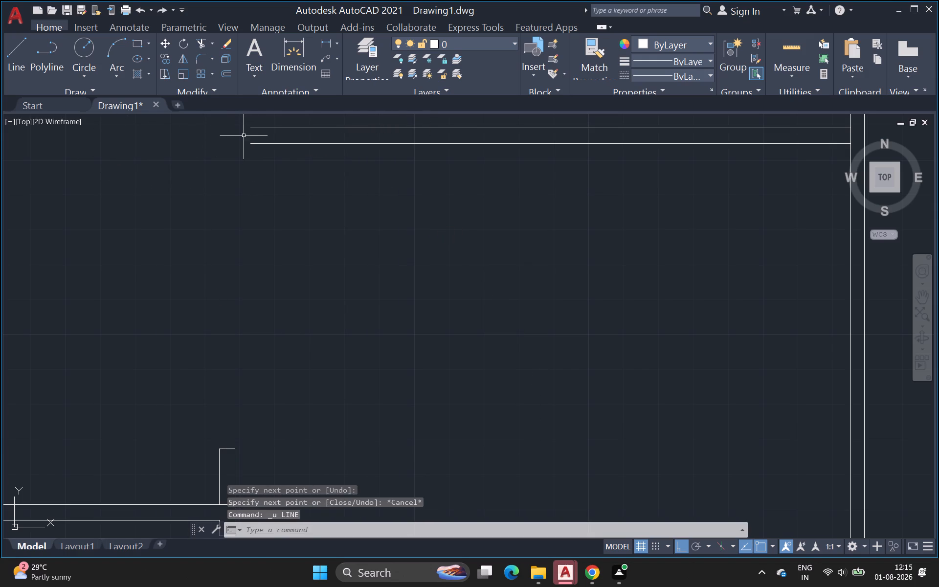
# Draw a line about 7'3" north from the wall stub's northeast corner, continuing about 8" east onto the north partition's lower face.
pyautogui.click(10, 62)
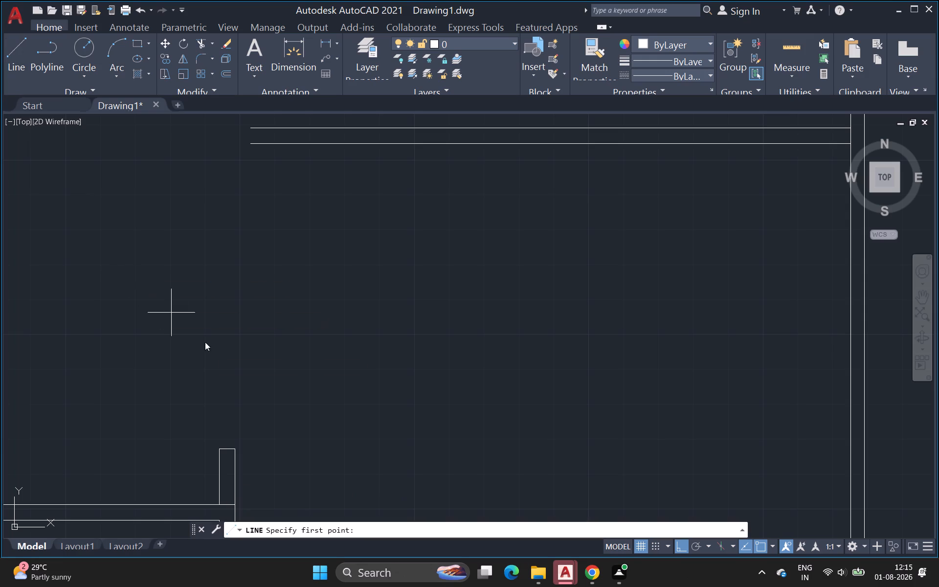
pyautogui.click(235, 450)
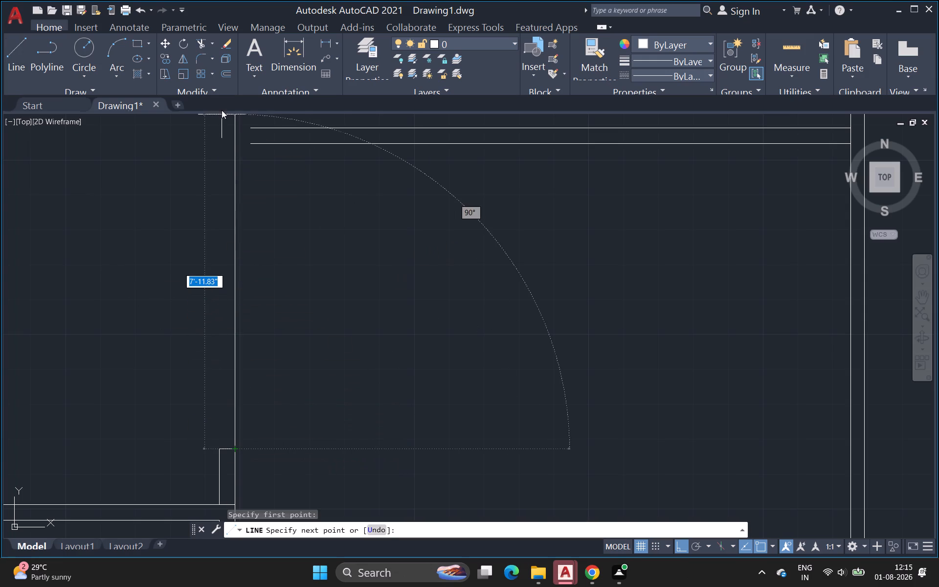
pyautogui.click(235, 144)
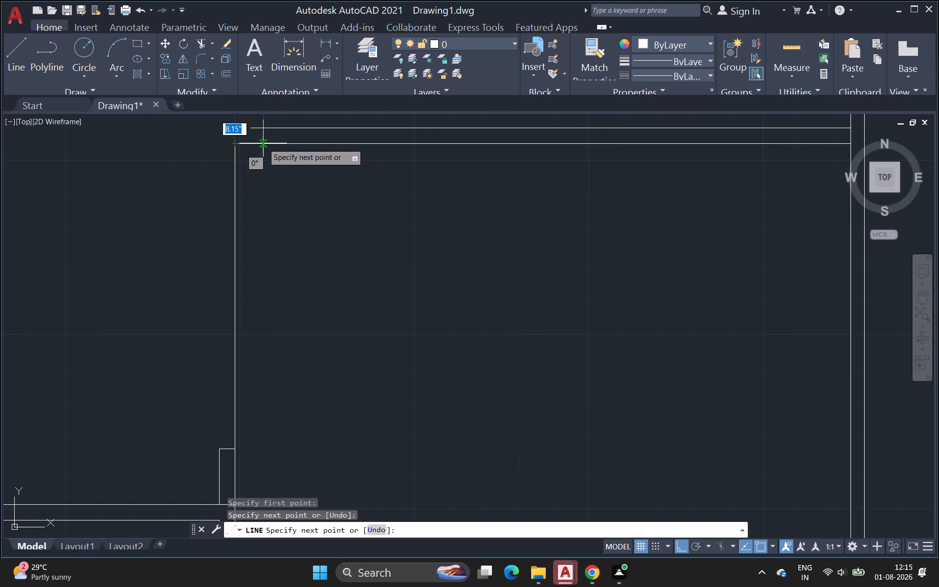
pyautogui.click(263, 143)
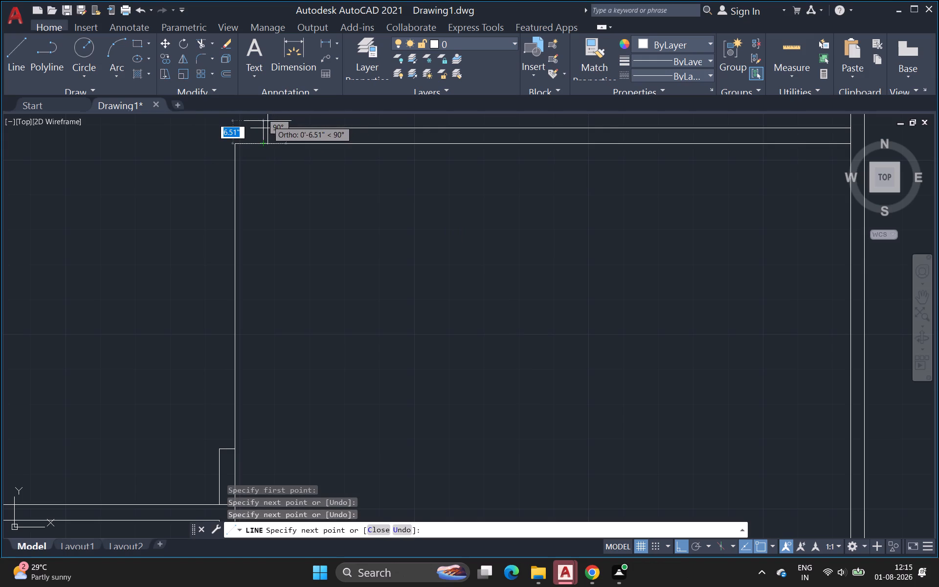
pyautogui.press('space')
# Draw a line about 4.3" west from the north partition's upper face end, stopping above the new vertical line.
pyautogui.press('space')
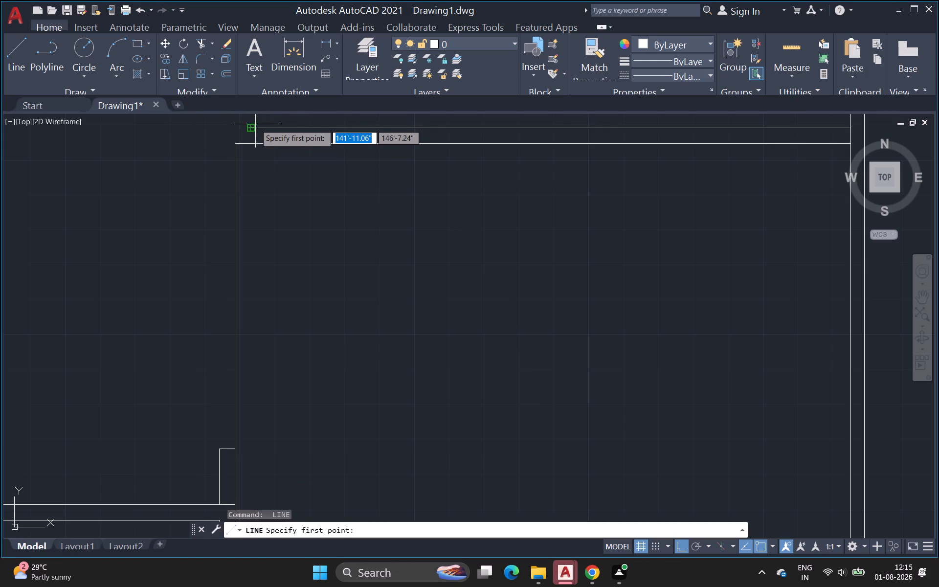
pyautogui.click(251, 128)
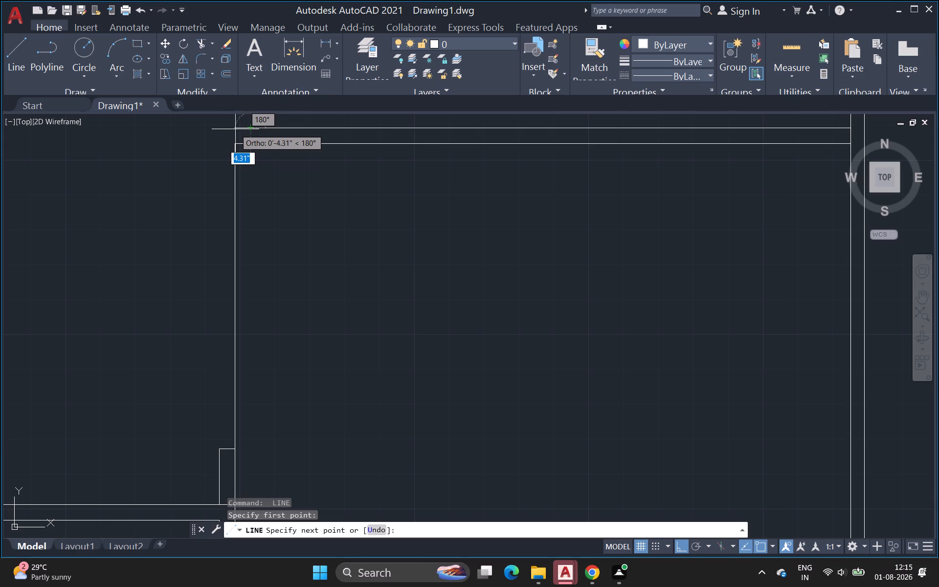
pyautogui.click(234, 129)
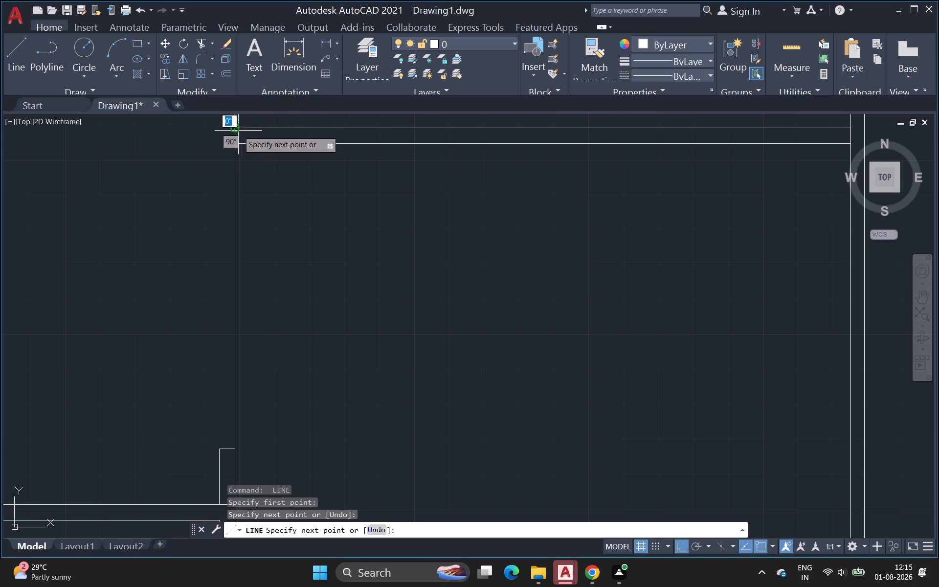
pyautogui.press('space')
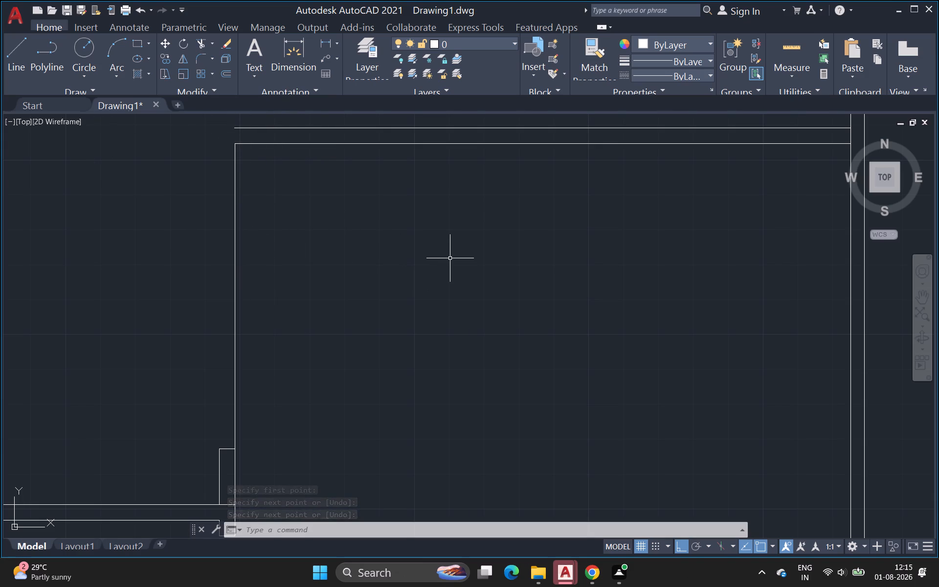
# Offset the room's new vertical west wall line 4.5" to the west to form the wall's outer face.
pyautogui.press('o')
pyautogui.press('Return')
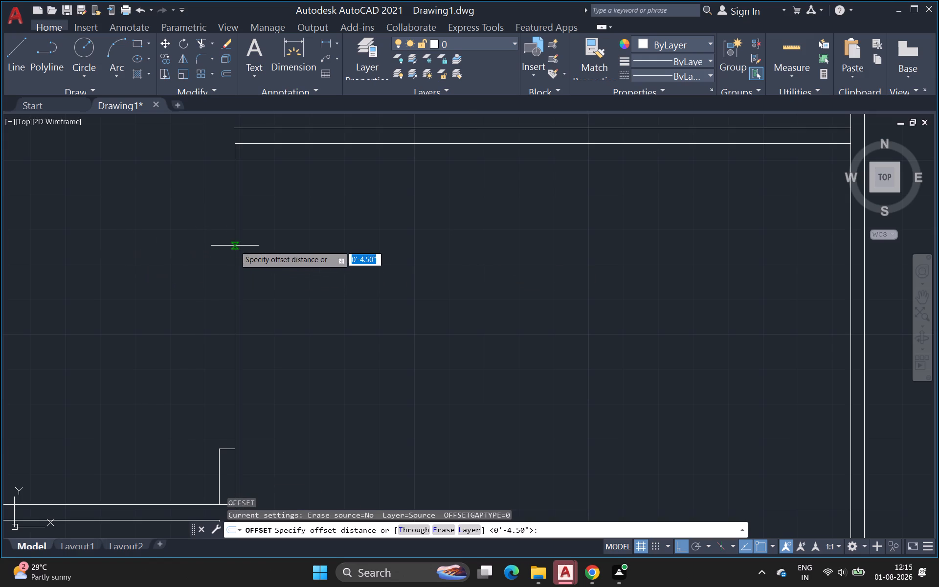
pyautogui.click(235, 244)
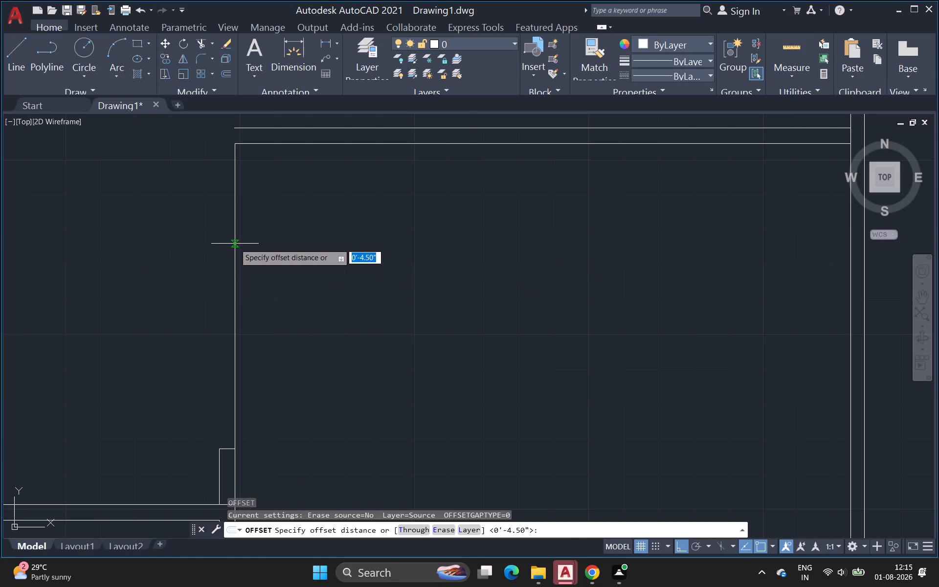
pyautogui.press('4')
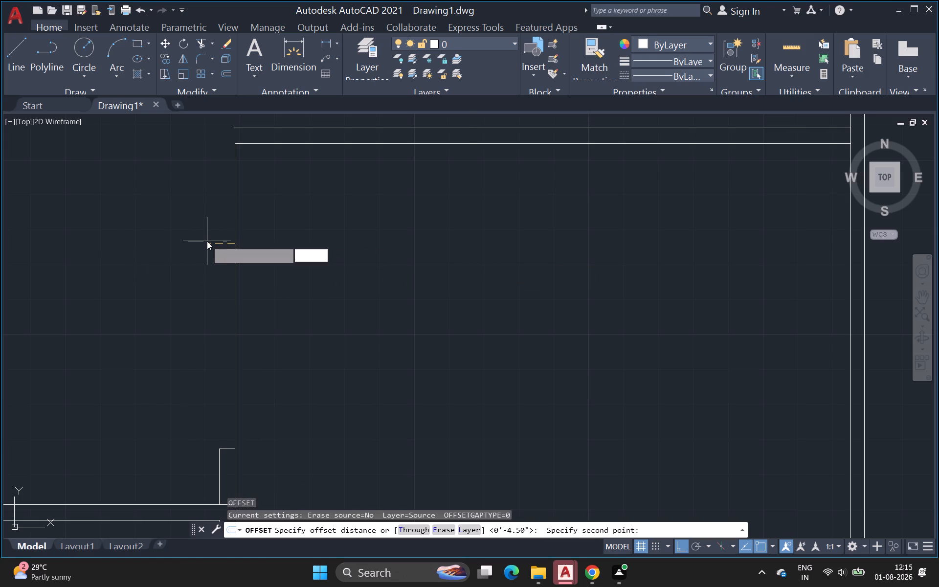
pyautogui.press('.')
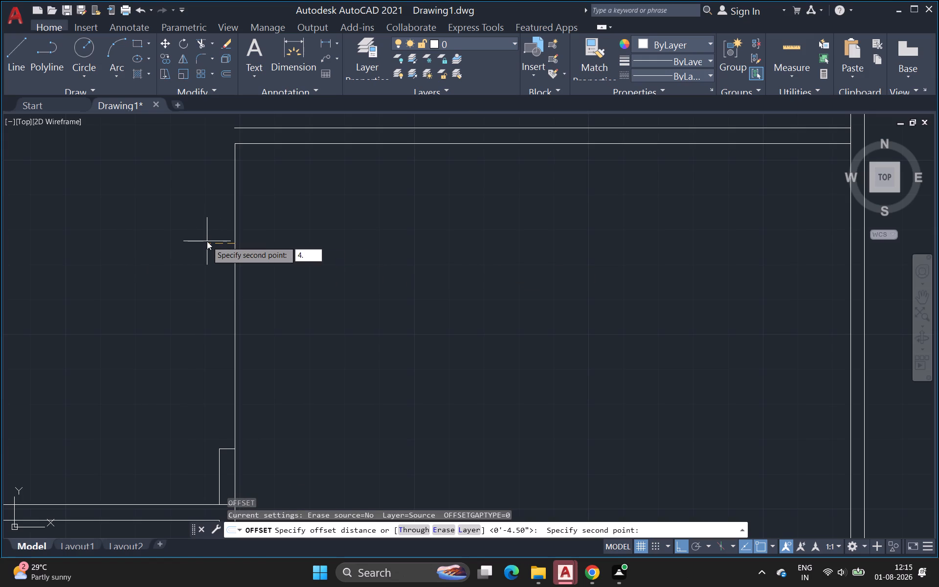
pyautogui.press('5')
pyautogui.hotkey('shift', '"')
pyautogui.press('Return')
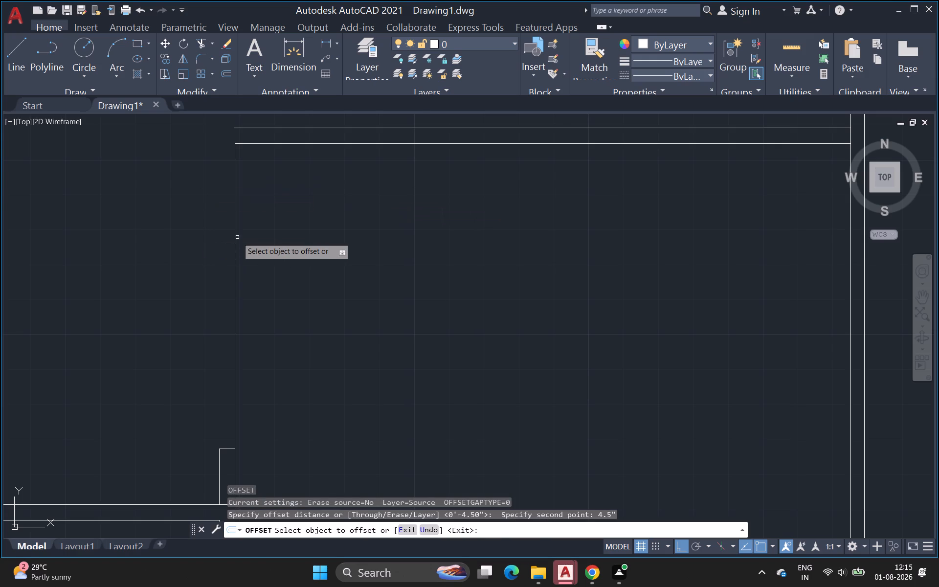
pyautogui.click(234, 238)
pyautogui.click(220, 242)
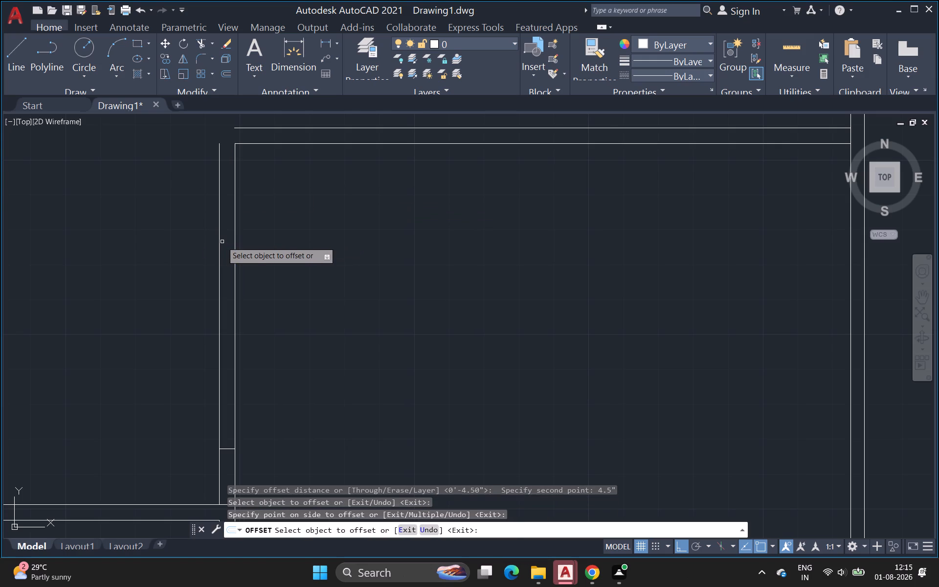
pyautogui.press('Escape')
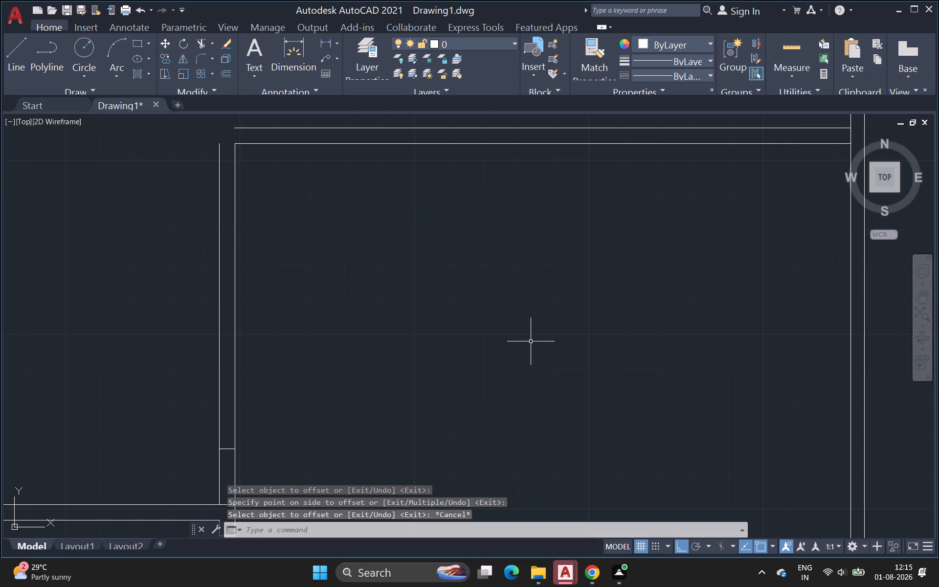
# Fillet the west wall's outer face with the north partition's upper face into a square corner.
pyautogui.press('f')
pyautogui.press('Return')
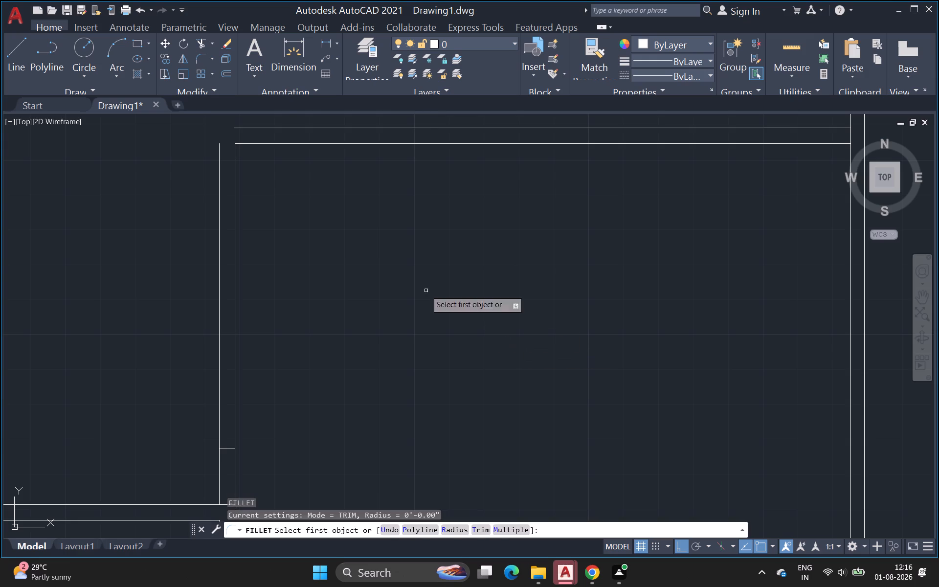
pyautogui.click(219, 145)
pyautogui.click(250, 127)
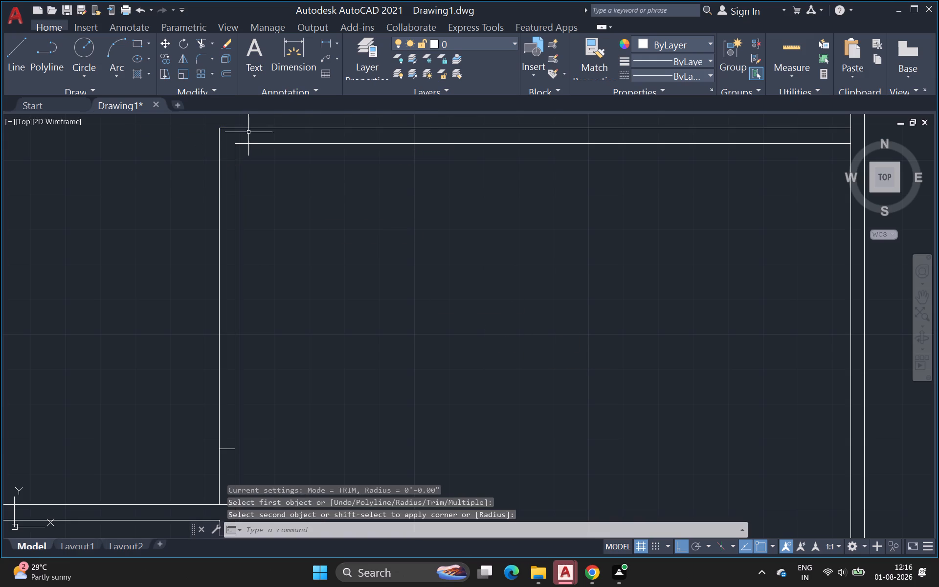
pyautogui.press('Escape')
# Draw a 3' line north along the west wall's inner face from the stub's end, continuing west across the wall thickness as a jamb.
pyautogui.scroll(-3, 263, 163)
pyautogui.moveTo(263, 176); pyautogui.dragTo(226, 226, button='middle')
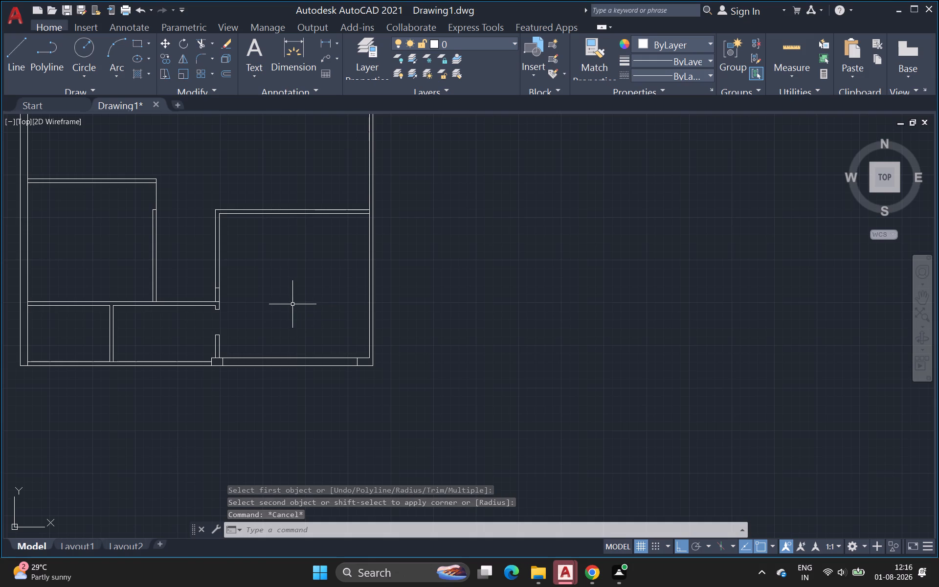
pyautogui.scroll(-1, 294, 269)
pyautogui.moveTo(294, 269); pyautogui.dragTo(265, 338, button='middle')
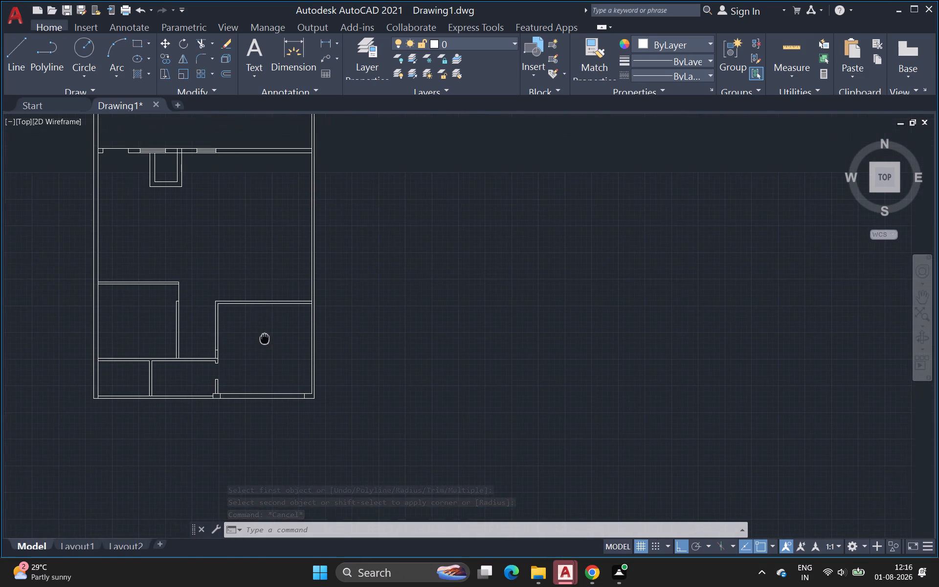
pyautogui.scroll(-1, 222, 245)
pyautogui.moveTo(222, 245); pyautogui.dragTo(210, 270, button='middle')
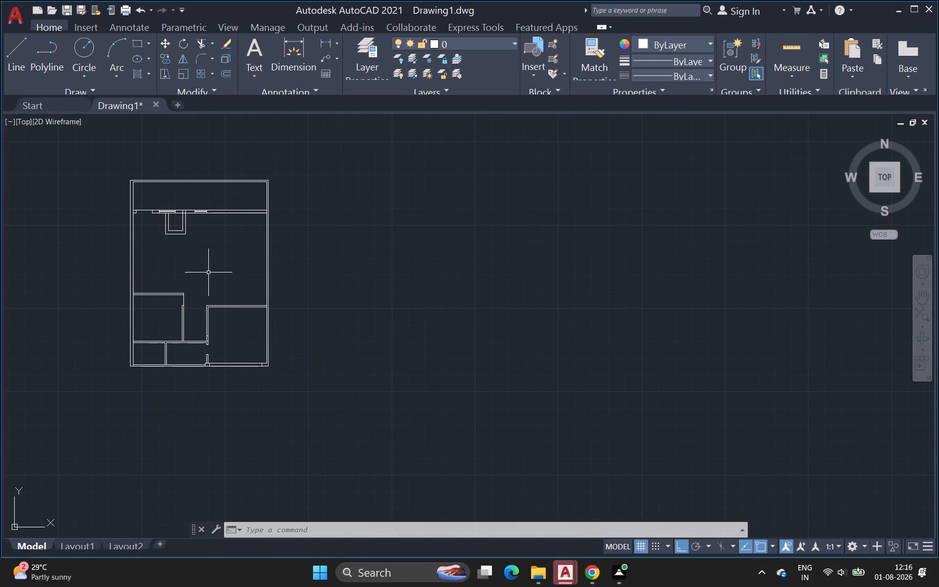
pyautogui.scroll(2, 222, 274)
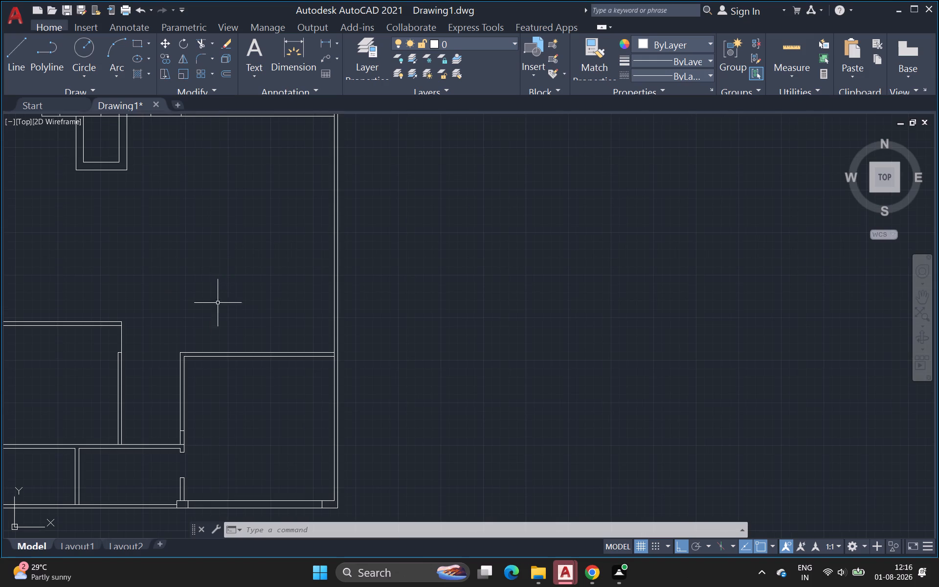
pyautogui.scroll(2, 218, 415)
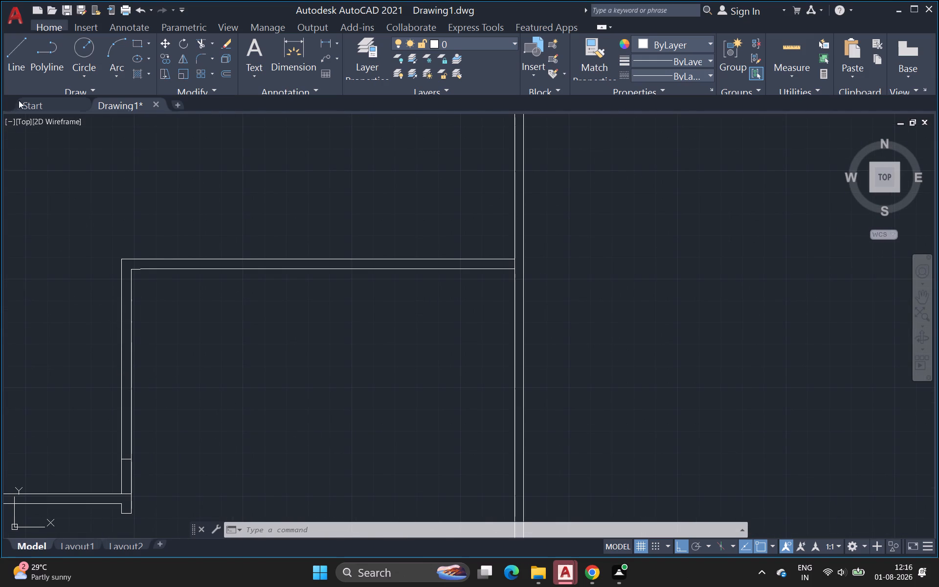
pyautogui.click(17, 57)
pyautogui.scroll(1, 148, 466)
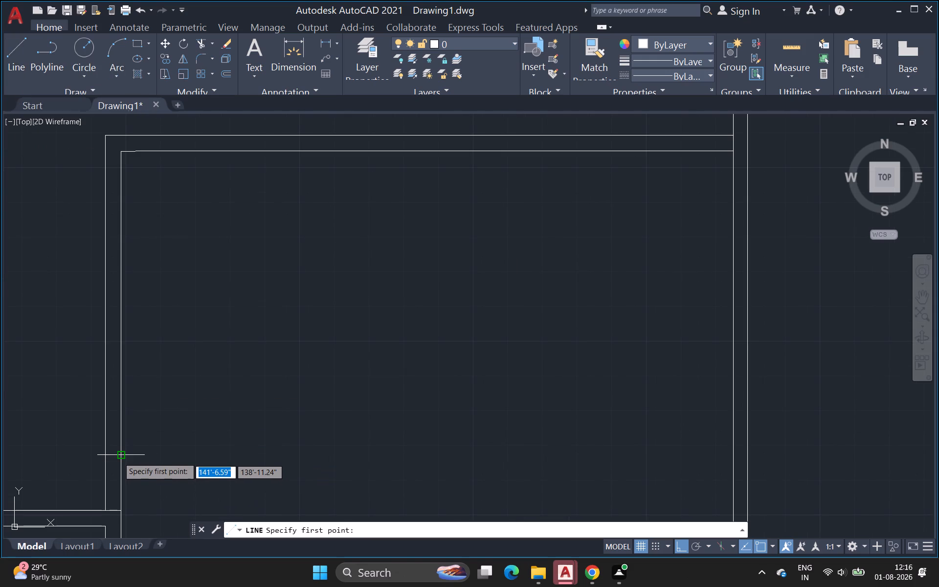
pyautogui.click(119, 452)
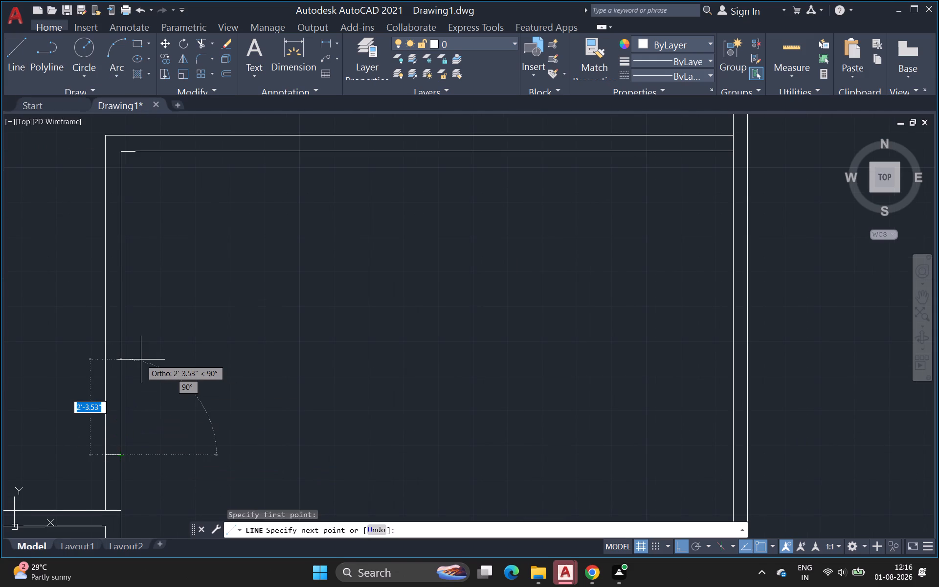
pyautogui.press('3')
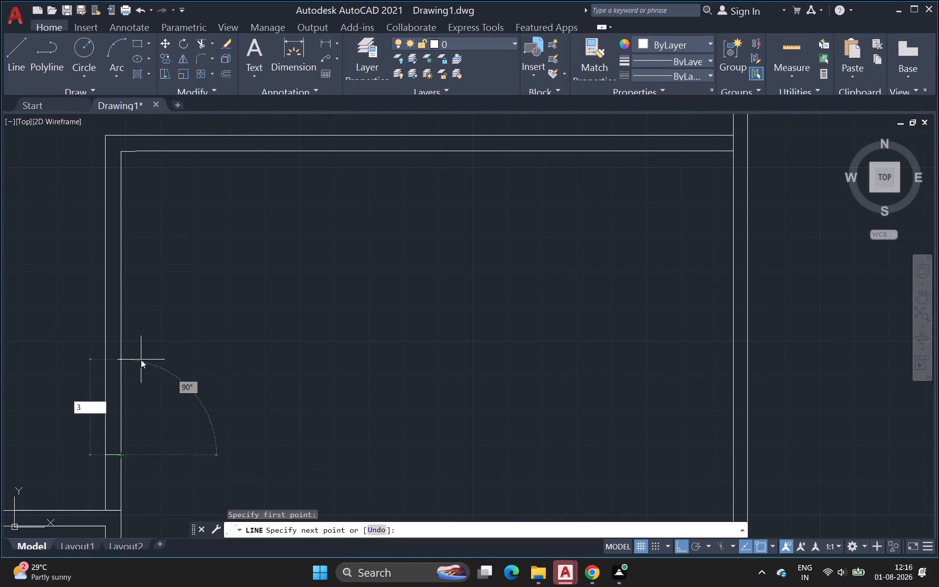
pyautogui.press("'")
pyautogui.press('Return')
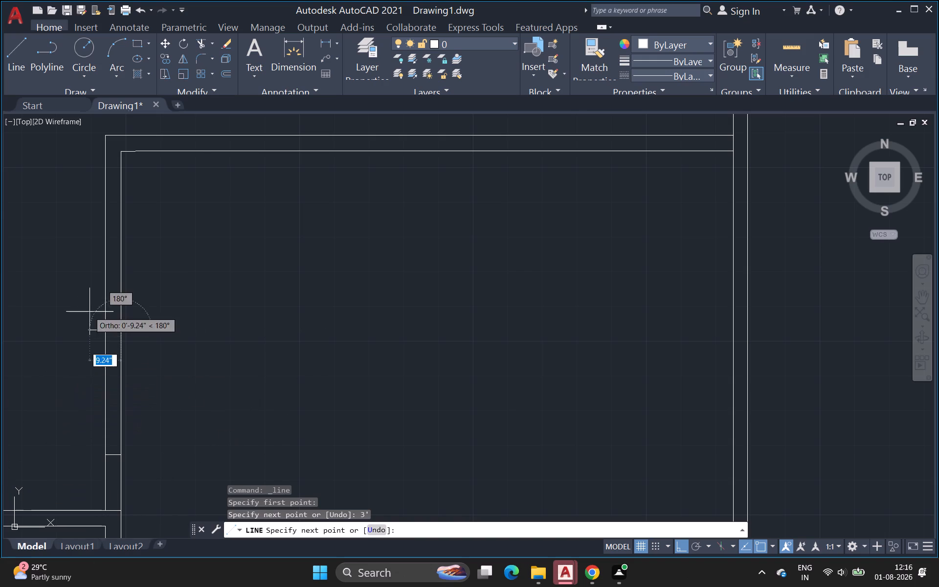
pyautogui.click(107, 325)
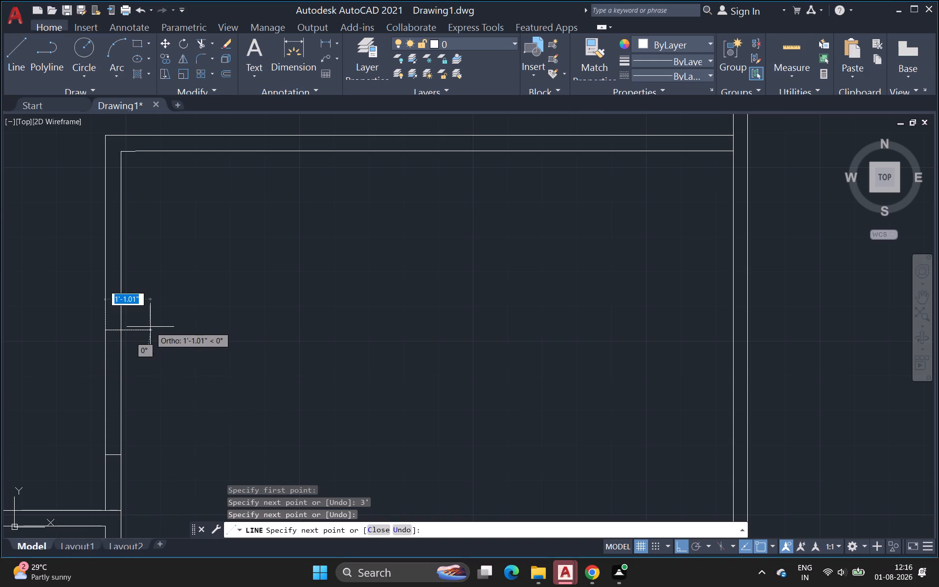
pyautogui.press('Escape')
# Trim both faces of the southeast room's west wall between the two jamb lines to create a 3' opening.
pyautogui.press('t')
pyautogui.press('r')
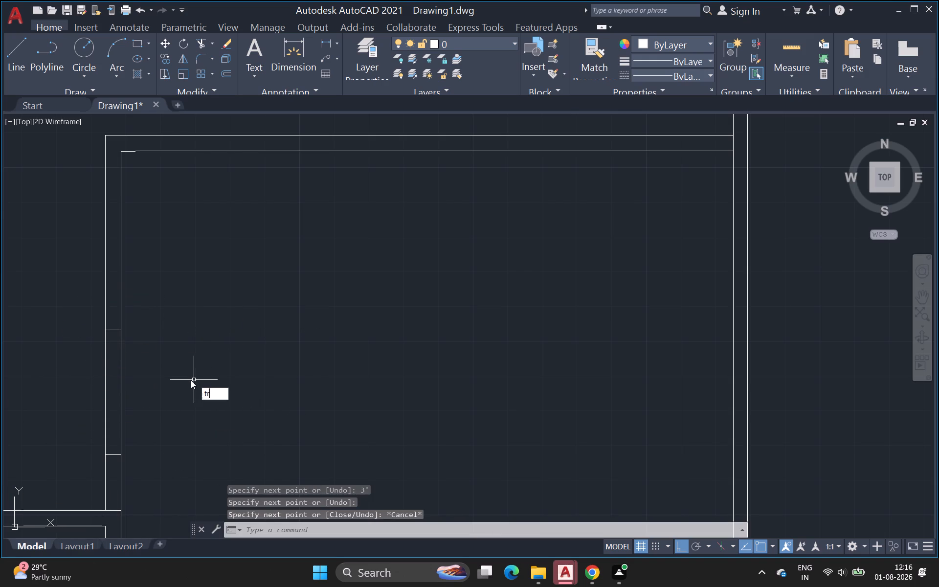
pyautogui.press('Return')
pyautogui.moveTo(185, 378); pyautogui.dragTo(23, 358)
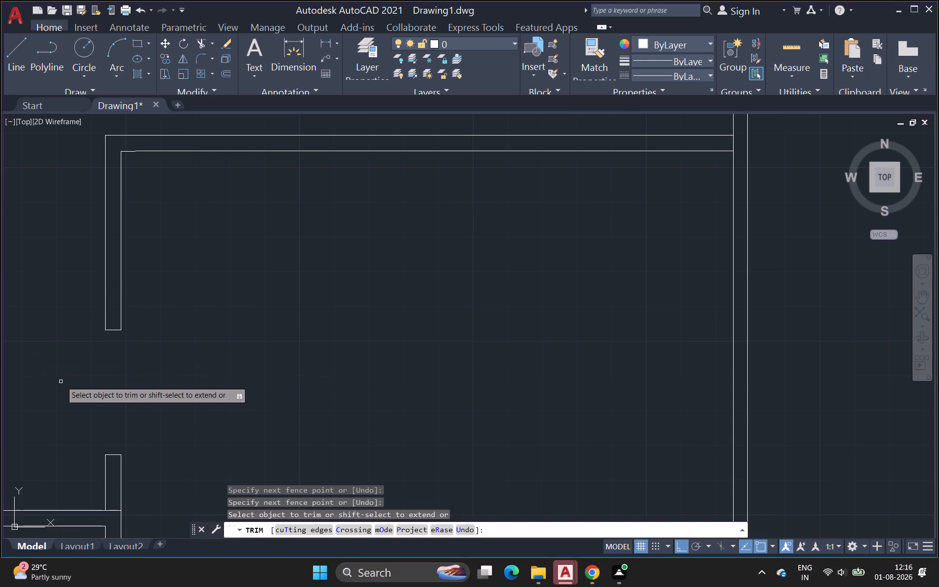
# Delete the line segment lying along the east wall's inner face beside the southeast room.
pyautogui.press('Escape')
pyautogui.scroll(-2, 93, 379)
pyautogui.moveTo(89, 379); pyautogui.dragTo(91, 346, button='middle')
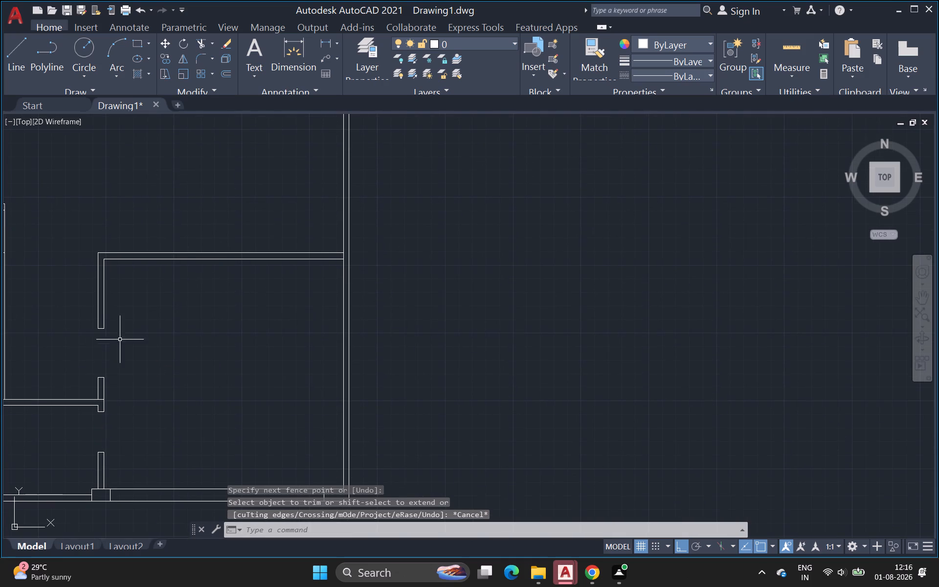
pyautogui.moveTo(206, 319); pyautogui.dragTo(213, 400, button='middle')
pyautogui.scroll(-1, 206, 319)
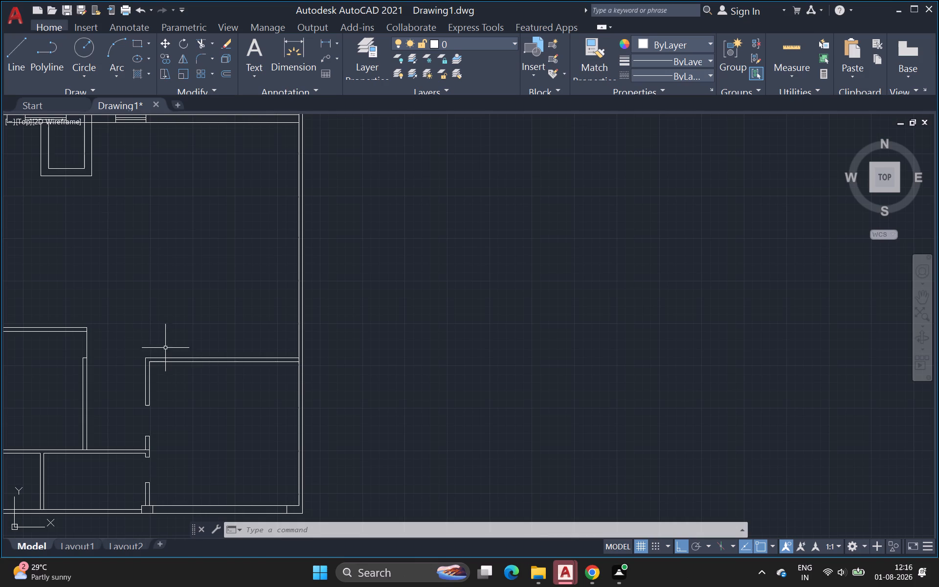
pyautogui.moveTo(229, 448); pyautogui.dragTo(204, 391, button='middle')
pyautogui.scroll(1, 273, 361)
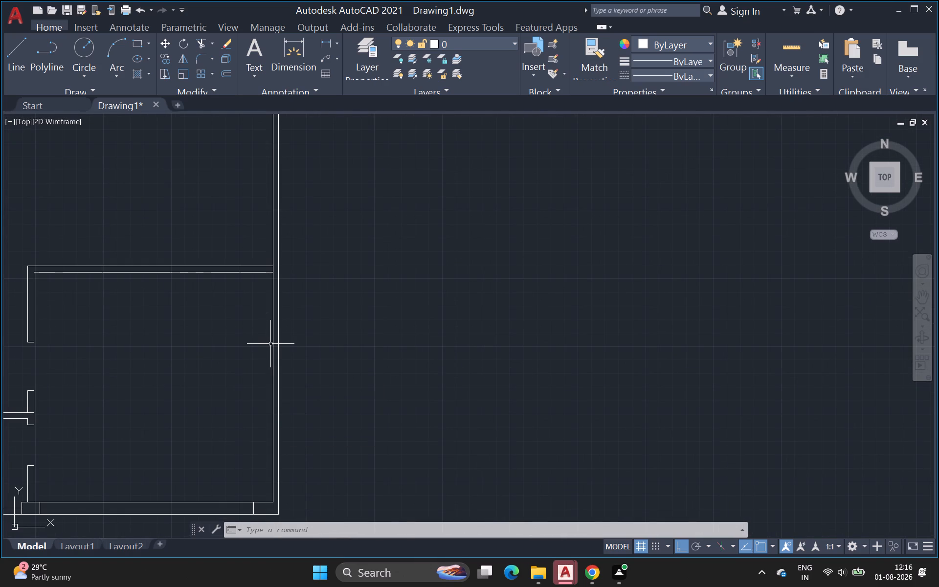
pyautogui.scroll(3, 270, 344)
pyautogui.scroll(-3, 275, 342)
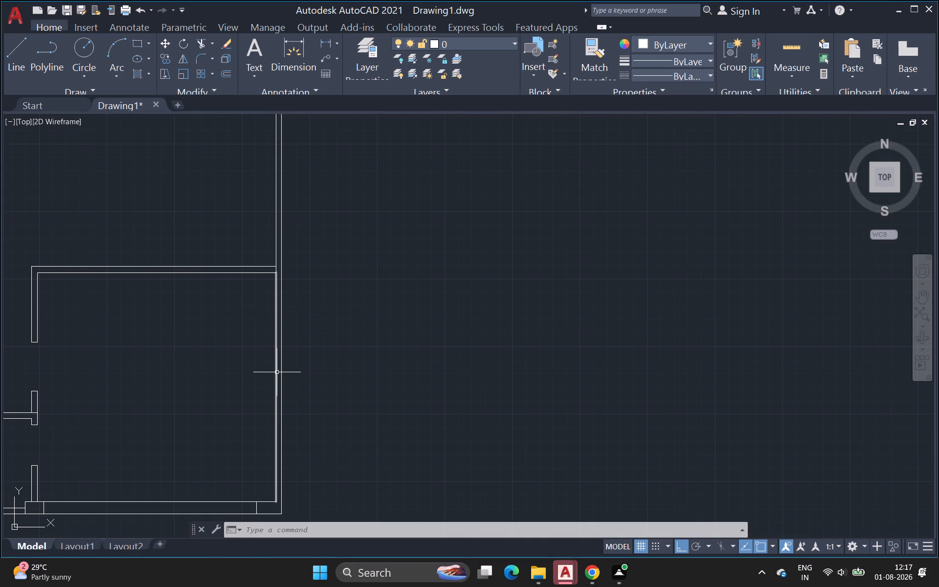
pyautogui.click(276, 314)
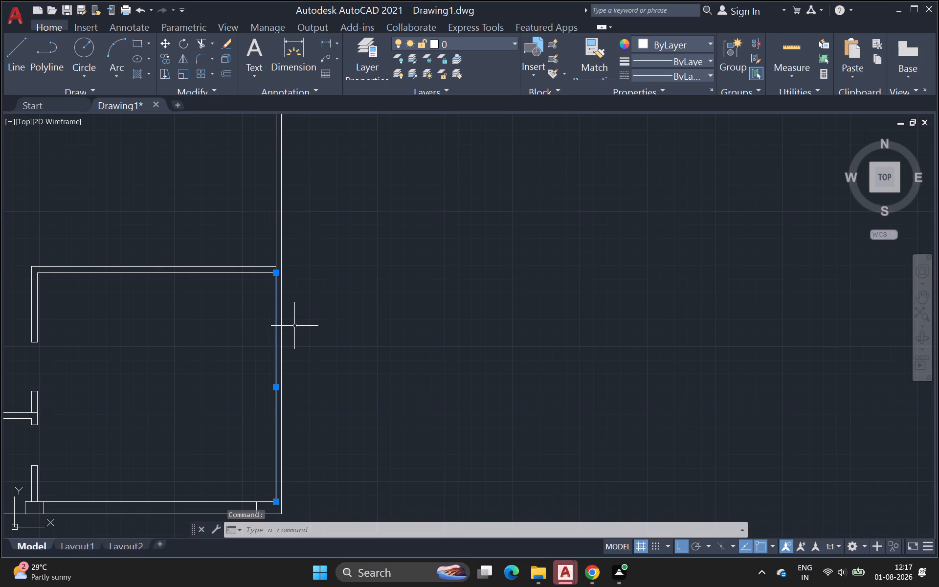
pyautogui.press('Delete')
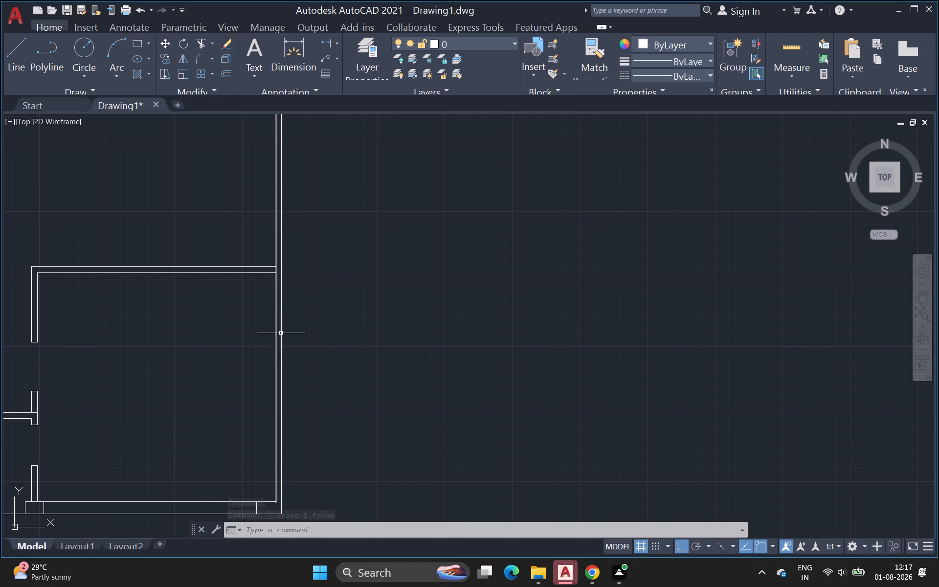
pyautogui.press('Escape')
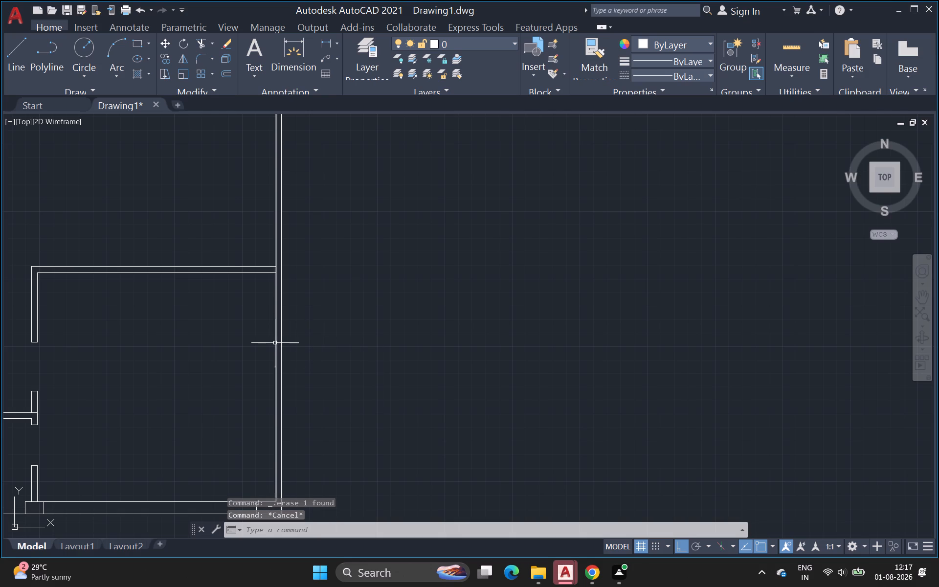
# Shorten the east wall's remaining inner face line so its south end meets the north partition's upper face.
pyautogui.click(275, 339)
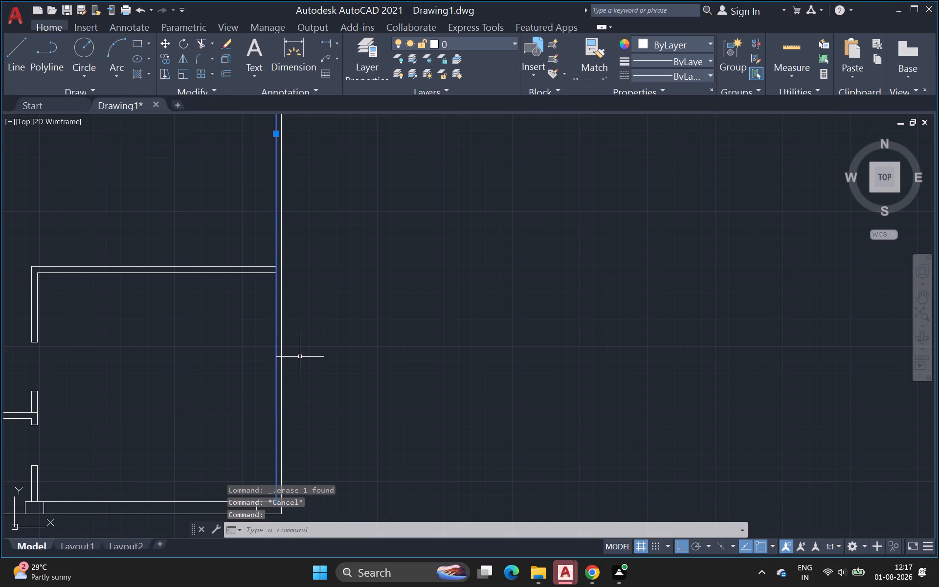
pyautogui.scroll(-2, 274, 218)
pyautogui.scroll(3, 269, 346)
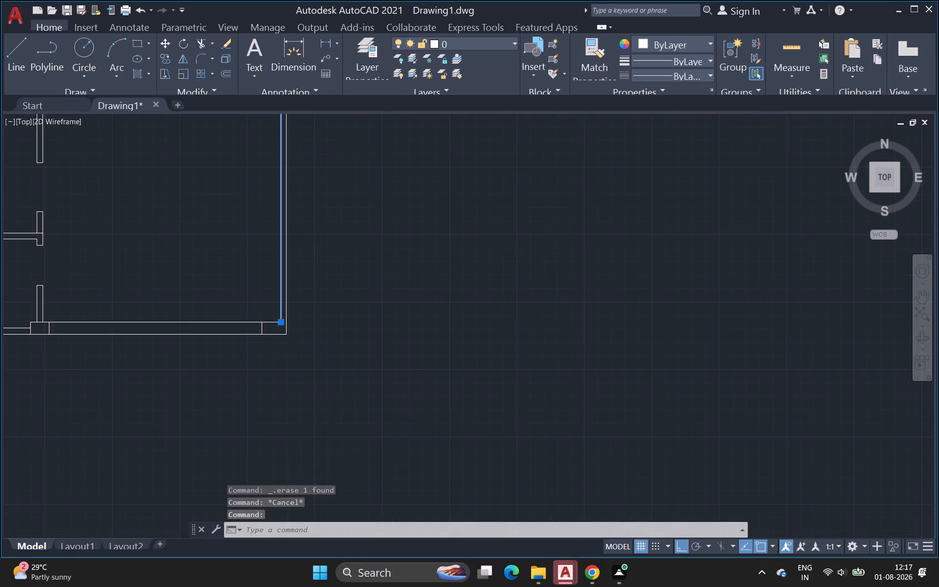
pyautogui.click(285, 307)
pyautogui.moveTo(289, 227); pyautogui.dragTo(287, 271, button='middle')
pyautogui.scroll(-1, 290, 226)
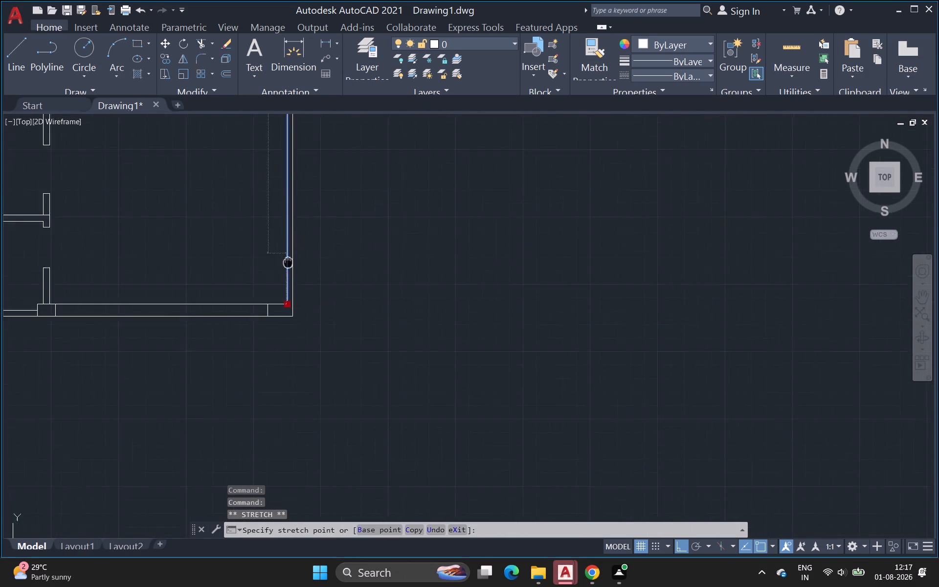
pyautogui.moveTo(287, 271); pyautogui.dragTo(289, 366, button='middle')
pyautogui.scroll(1, 289, 366)
pyautogui.scroll(-1, 289, 366)
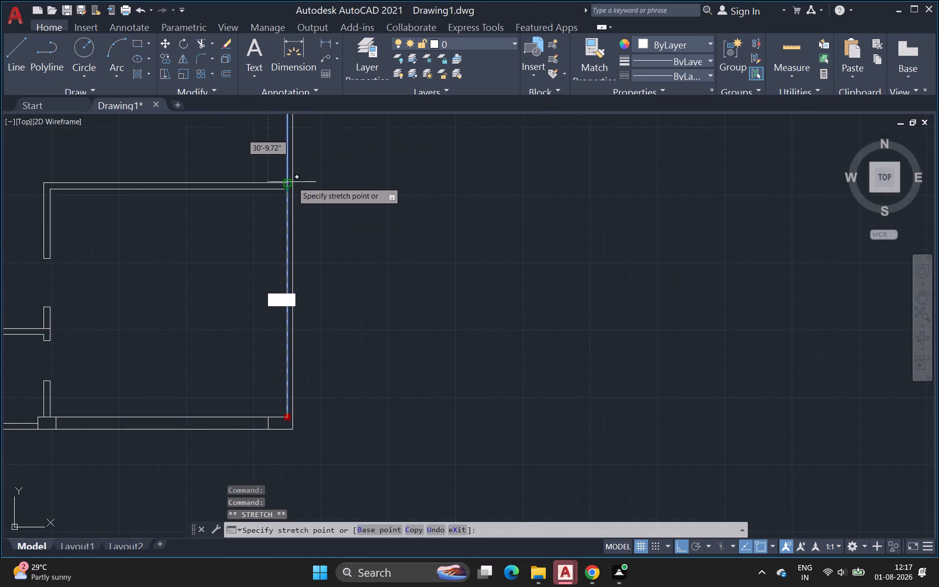
pyautogui.click(285, 184)
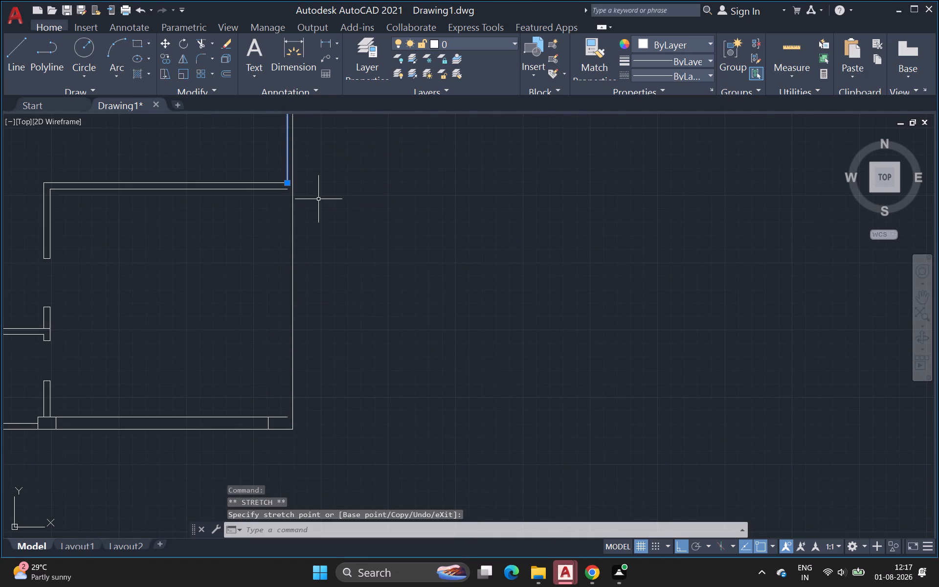
pyautogui.press('Escape')
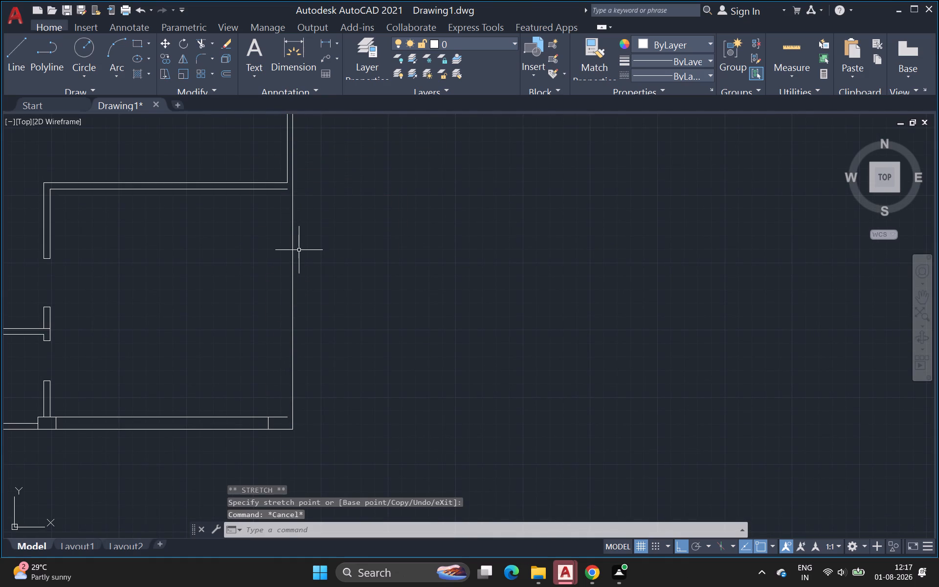
# Draw a short line from the shortened inner face's south end east to the outer wall line.
pyautogui.scroll(1, 298, 250)
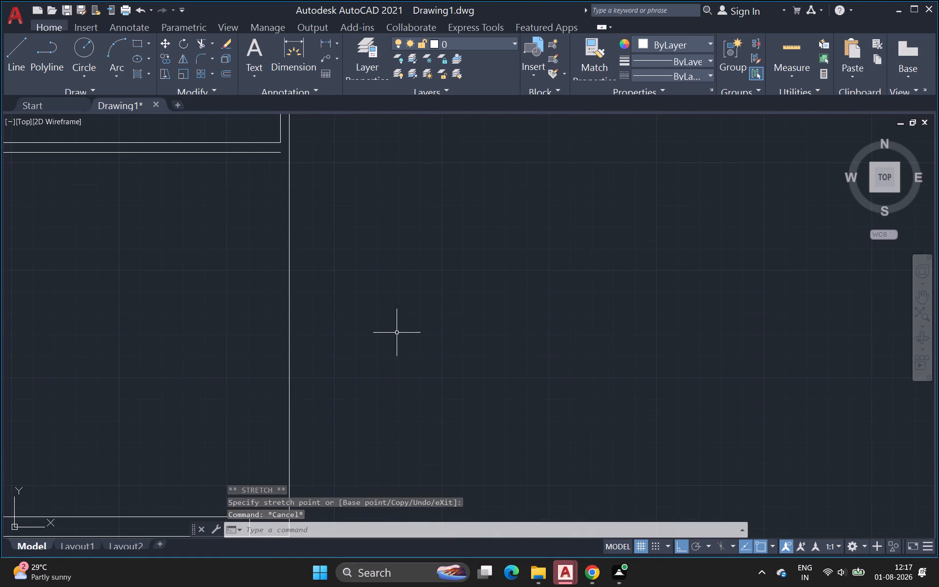
pyautogui.click(11, 50)
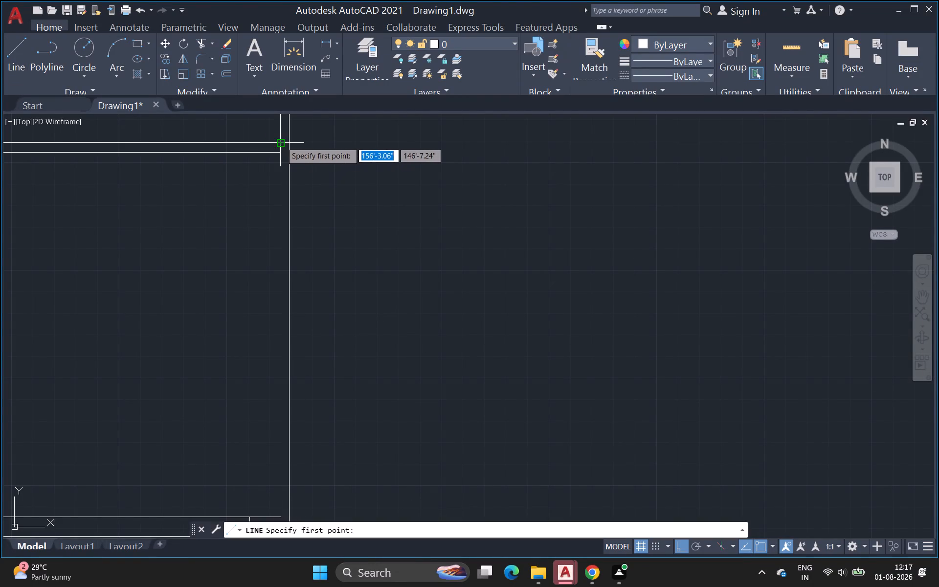
pyautogui.moveTo(281, 142); pyautogui.dragTo(295, 144)
pyautogui.click(292, 144)
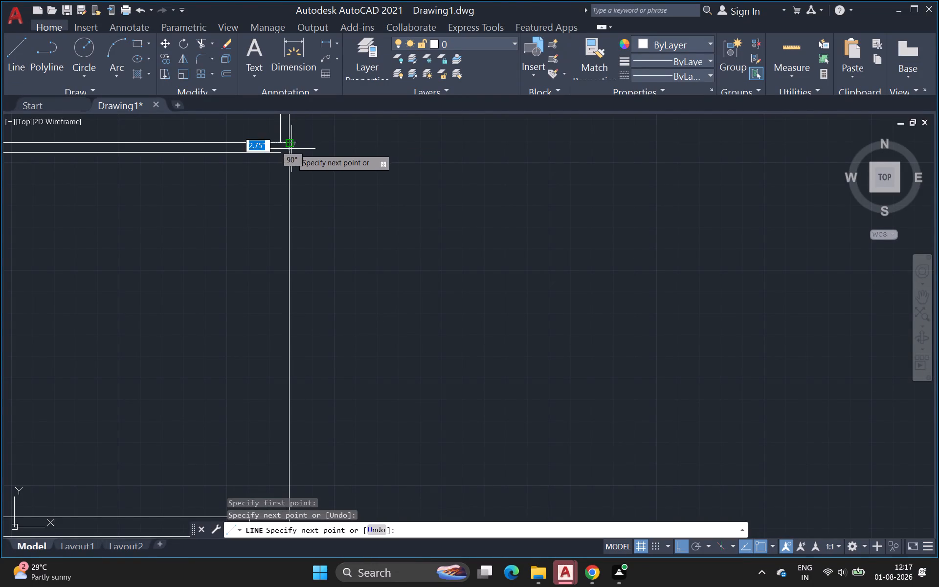
pyautogui.press('Escape')
# Offset the east outer wall line 9" to the west as the southeast room's inner wall face.
pyautogui.press('o')
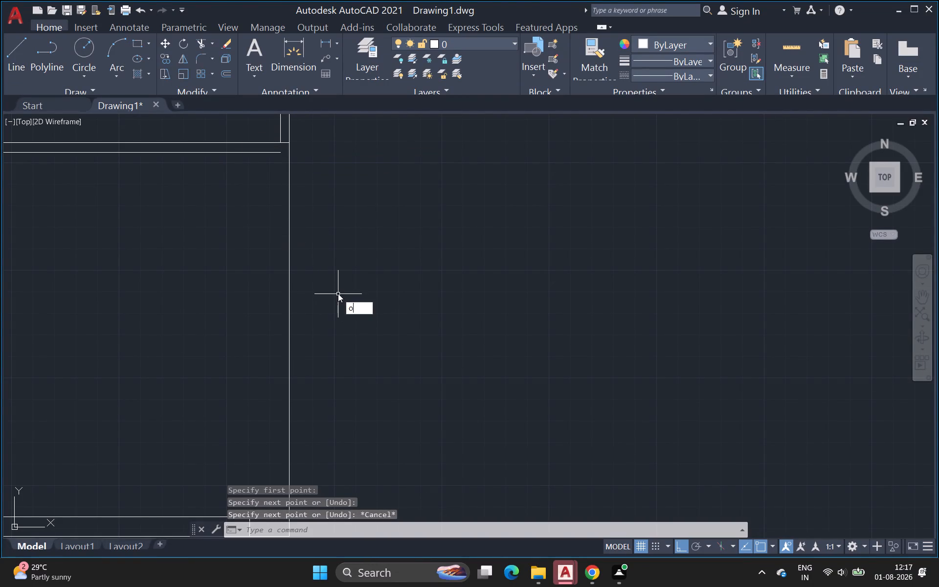
pyautogui.press('Return')
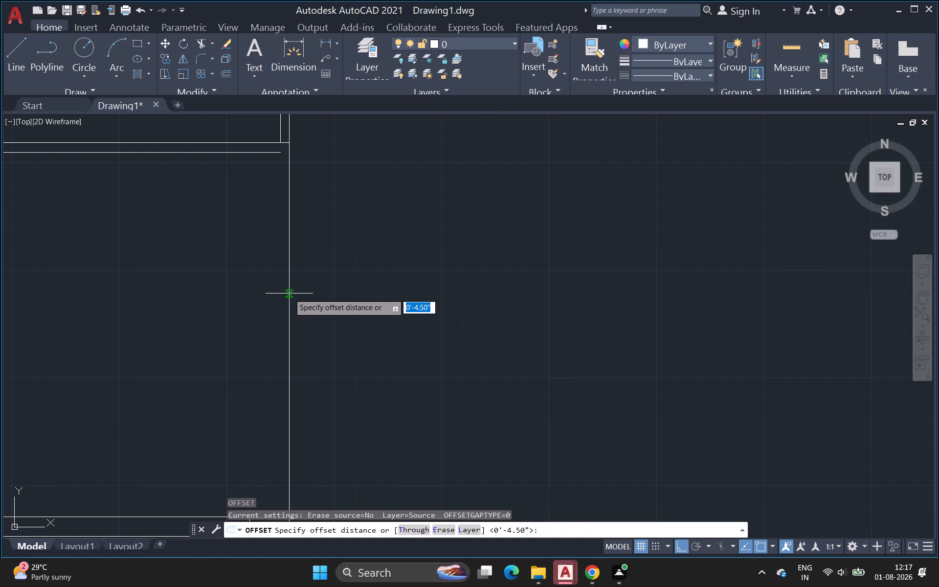
pyautogui.click(289, 293)
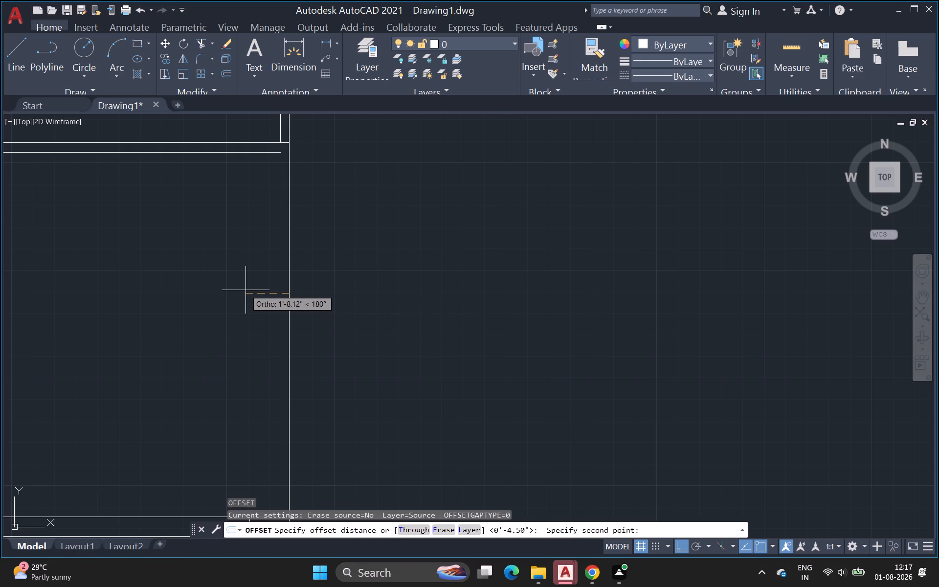
pyautogui.press('9')
pyautogui.hotkey('shift', '"')
pyautogui.press('Return')
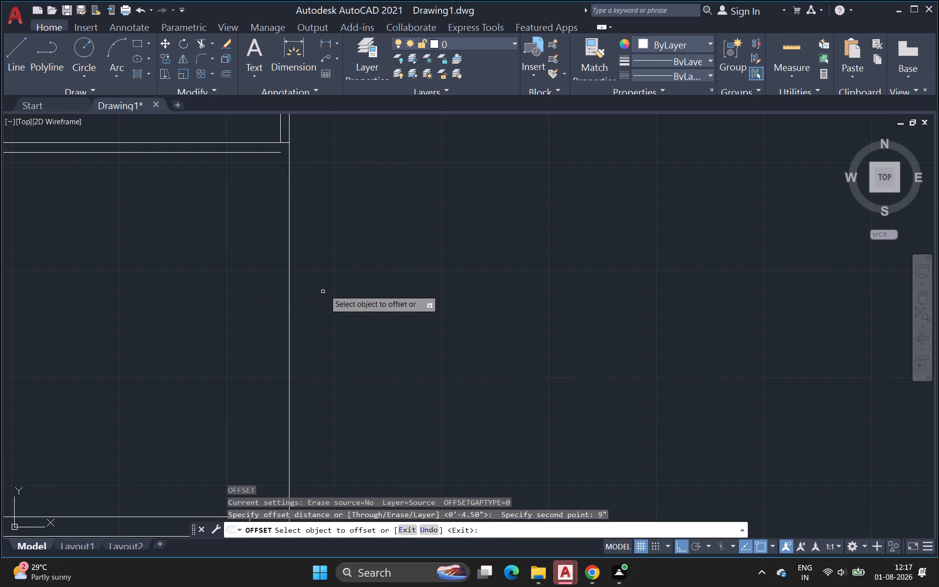
pyautogui.click(288, 294)
pyautogui.click(273, 298)
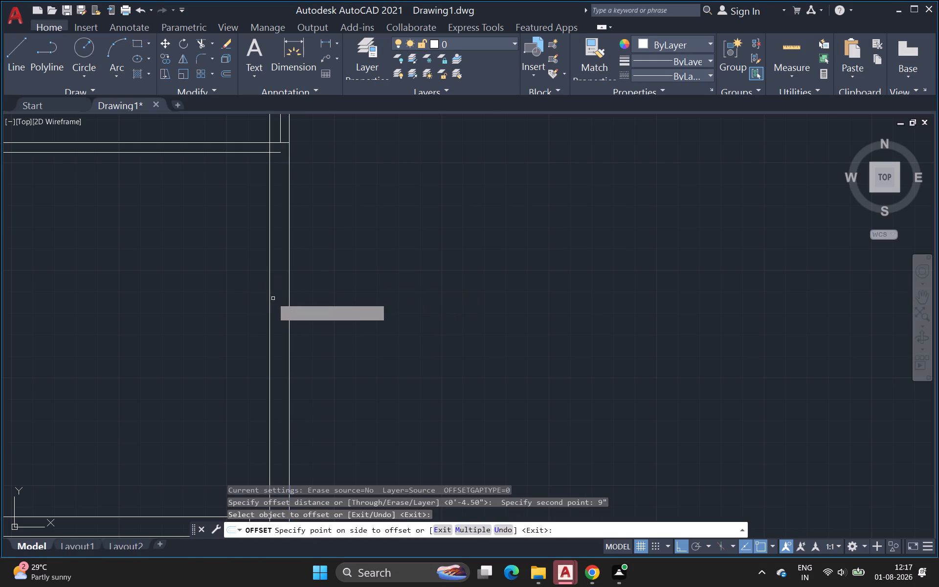
pyautogui.press('Escape')
# Trim the new inner face above the north partition and the partition's lower face where it extends into the east wall.
pyautogui.scroll(-3, 279, 241)
pyautogui.moveTo(279, 245); pyautogui.dragTo(283, 299, button='middle')
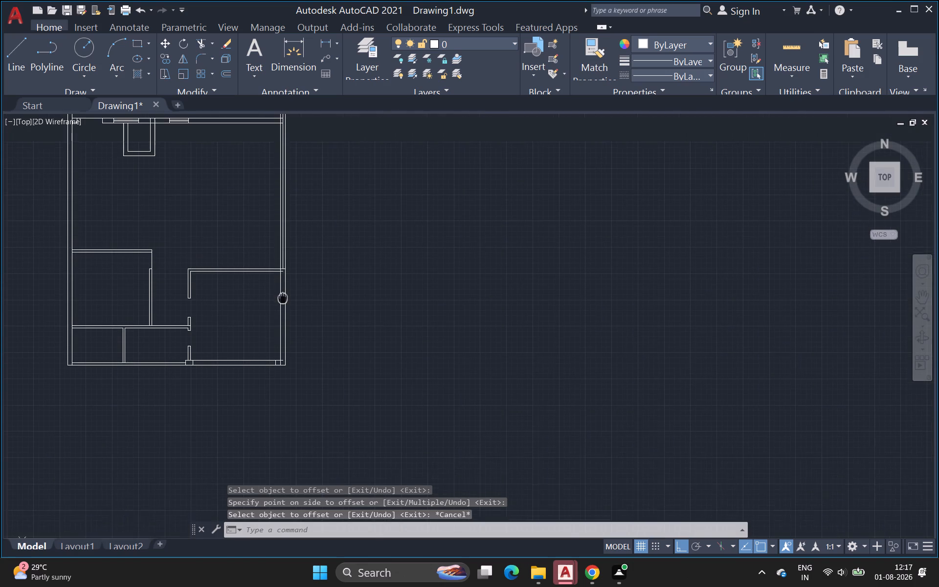
pyautogui.moveTo(283, 299); pyautogui.dragTo(283, 302, button='middle')
pyautogui.scroll(4, 280, 248)
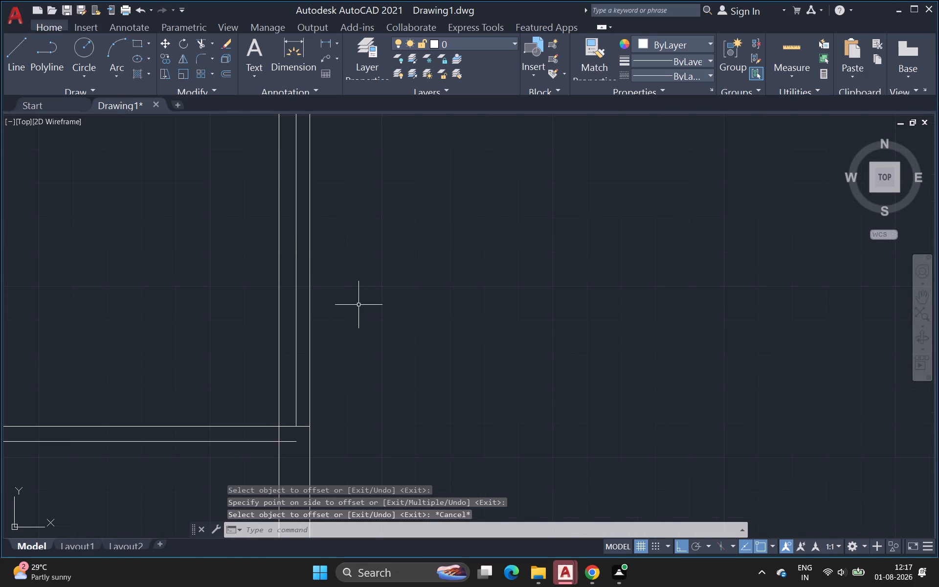
pyautogui.press('t')
pyautogui.press('r')
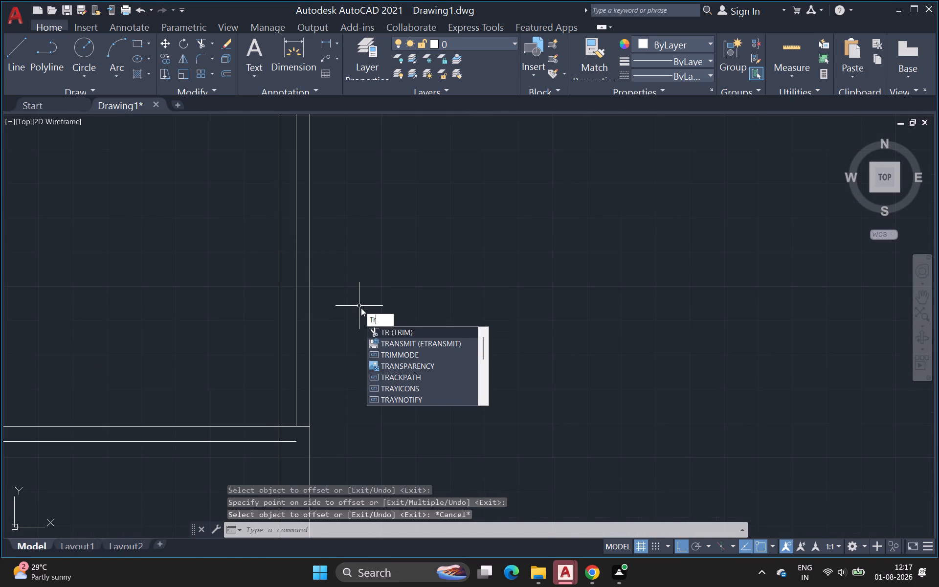
pyautogui.press('Return')
pyautogui.click(277, 322)
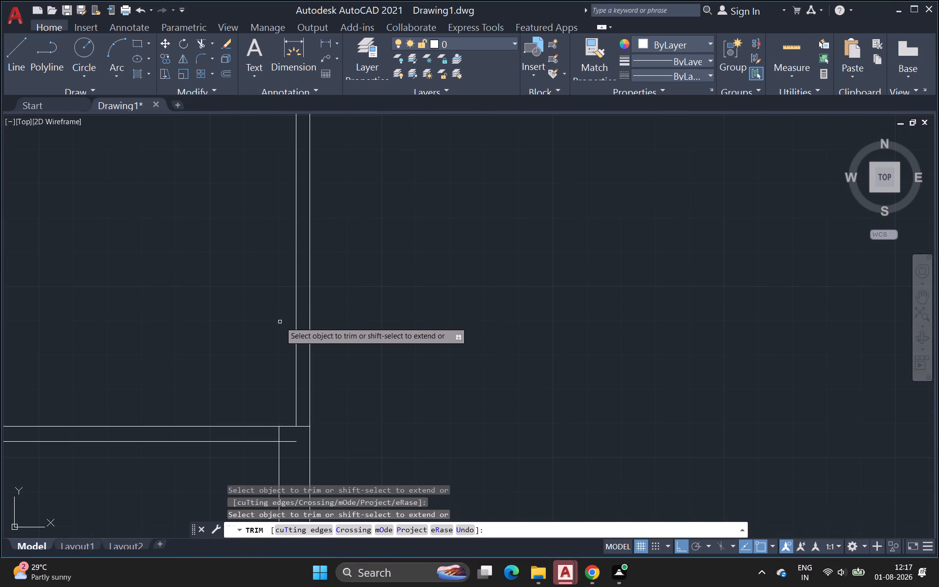
pyautogui.scroll(-1, 351, 436)
pyautogui.moveTo(351, 436); pyautogui.dragTo(344, 356, button='middle')
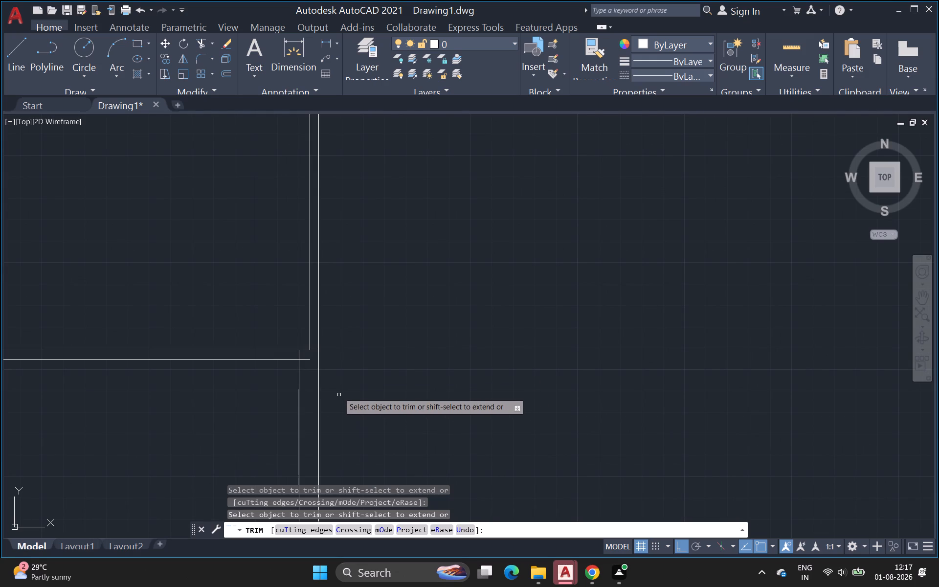
pyautogui.click(307, 361)
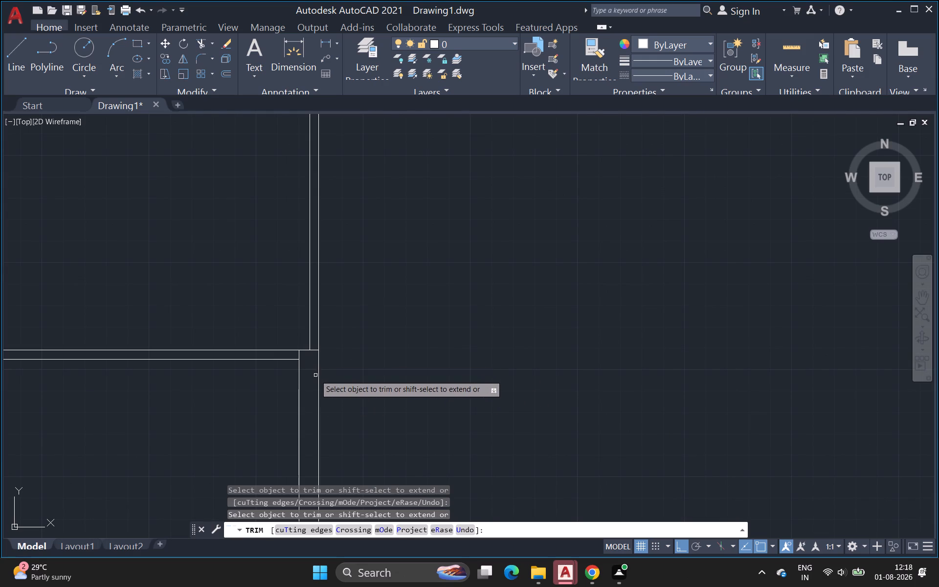
pyautogui.scroll(-1, 389, 354)
pyautogui.moveTo(389, 354); pyautogui.dragTo(383, 310, button='middle')
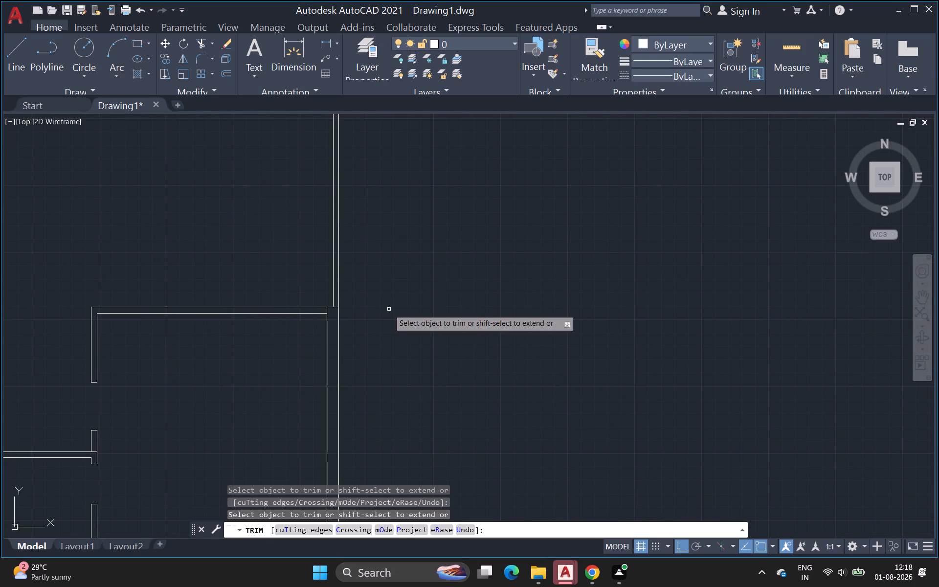
pyautogui.press('Escape')
# Trim the overlapping ends of the east and south walls' inner faces at the southeast room's corner.
pyautogui.scroll(-1, 389, 304)
pyautogui.moveTo(389, 304); pyautogui.dragTo(378, 307, button='middle')
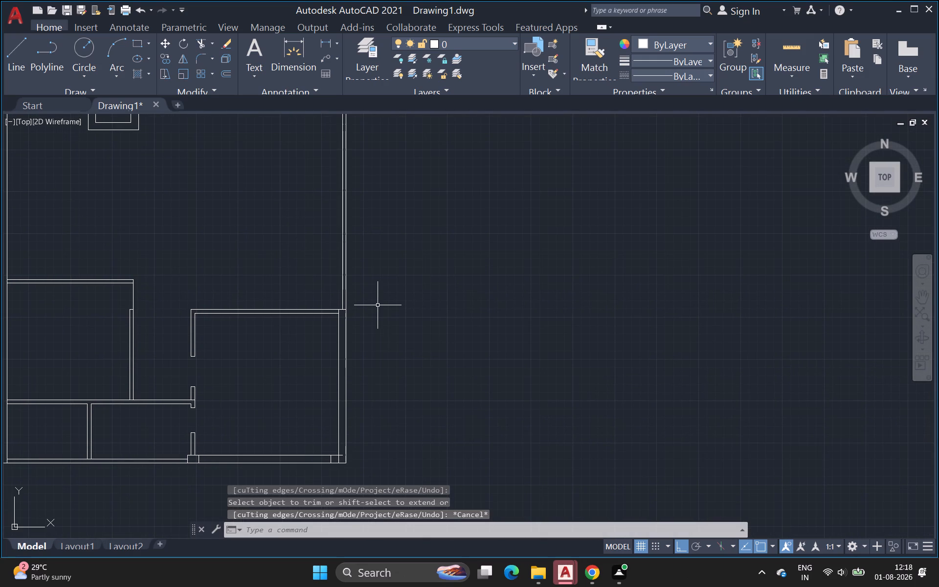
pyautogui.press('space')
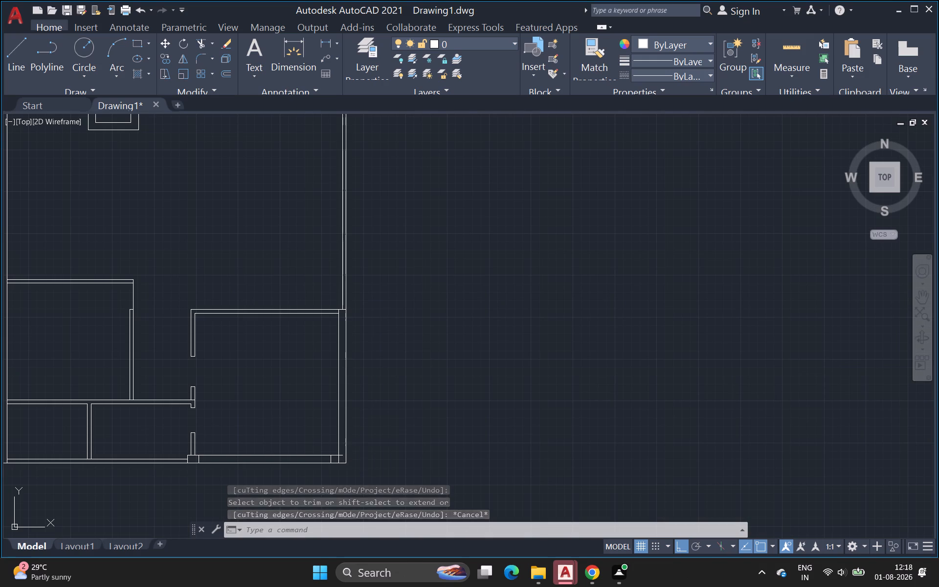
pyautogui.scroll(4, 338, 460)
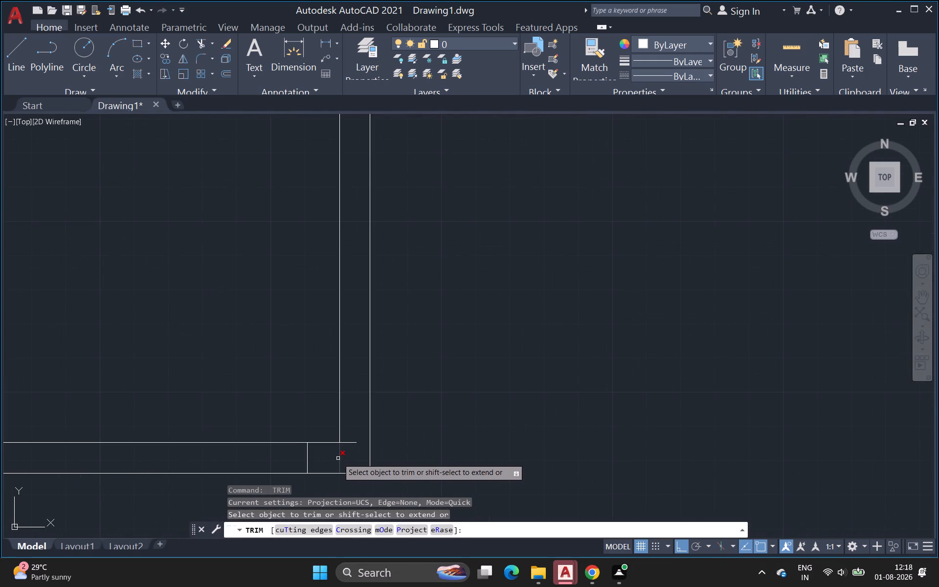
pyautogui.click(339, 455)
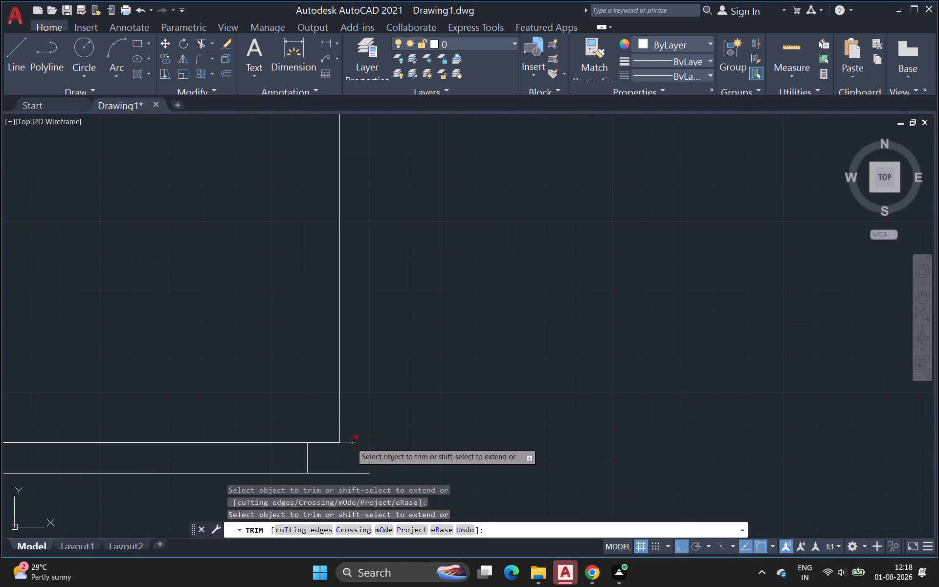
pyautogui.click(351, 443)
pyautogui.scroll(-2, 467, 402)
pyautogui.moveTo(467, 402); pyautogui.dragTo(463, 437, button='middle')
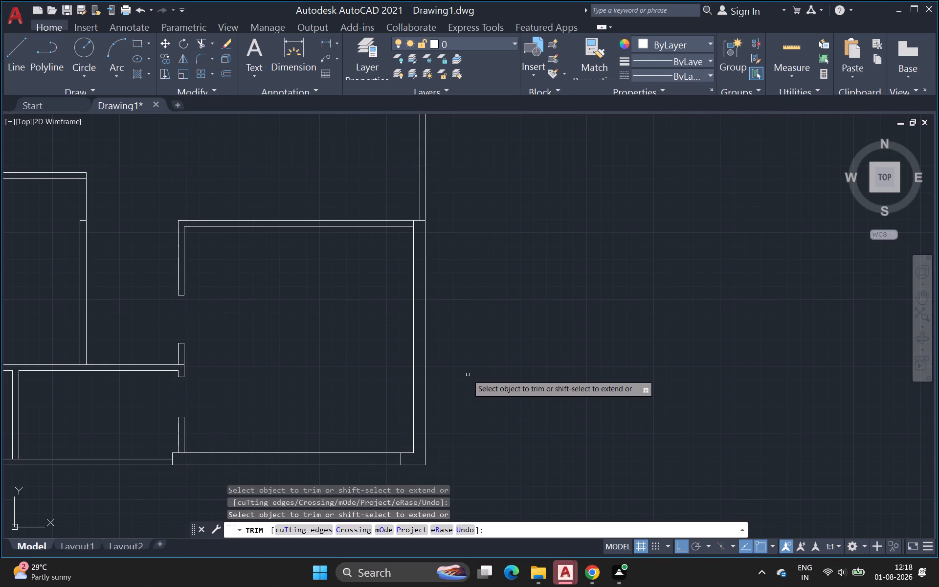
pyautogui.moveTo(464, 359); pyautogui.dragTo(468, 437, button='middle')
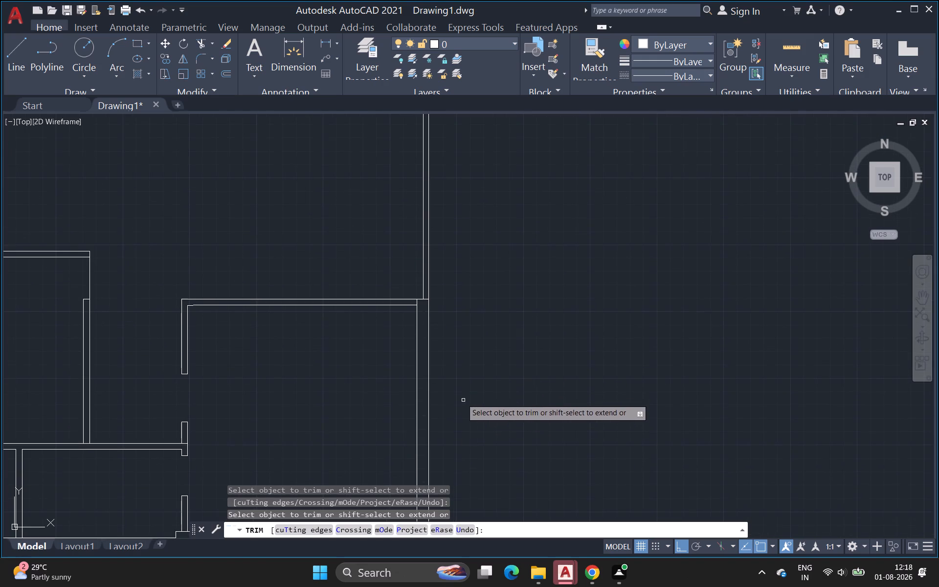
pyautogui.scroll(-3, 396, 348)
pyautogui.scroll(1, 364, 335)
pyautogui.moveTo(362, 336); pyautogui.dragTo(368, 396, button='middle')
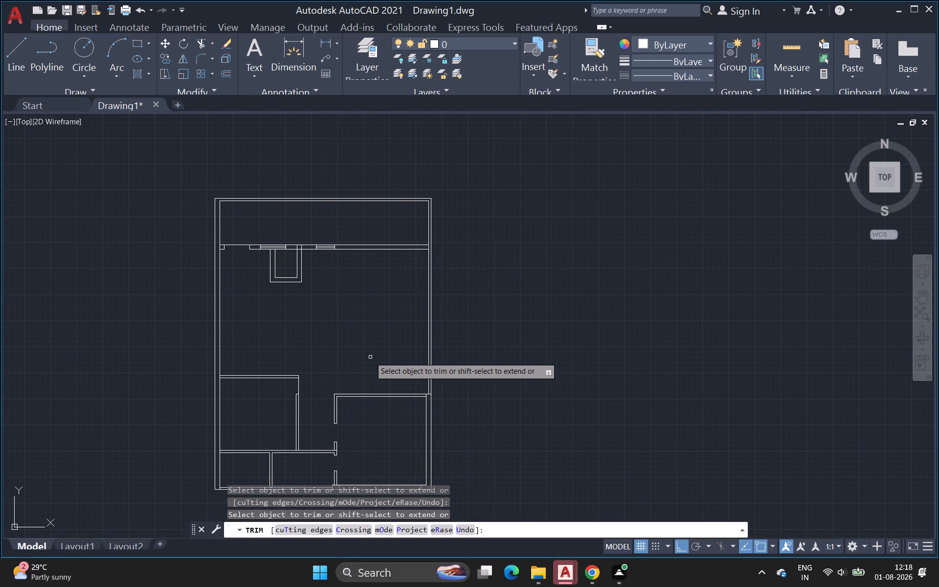
# Draw a 3' line north from the southeast room's north partition, aligned with the inner face of its west partition.
pyautogui.press('Escape')
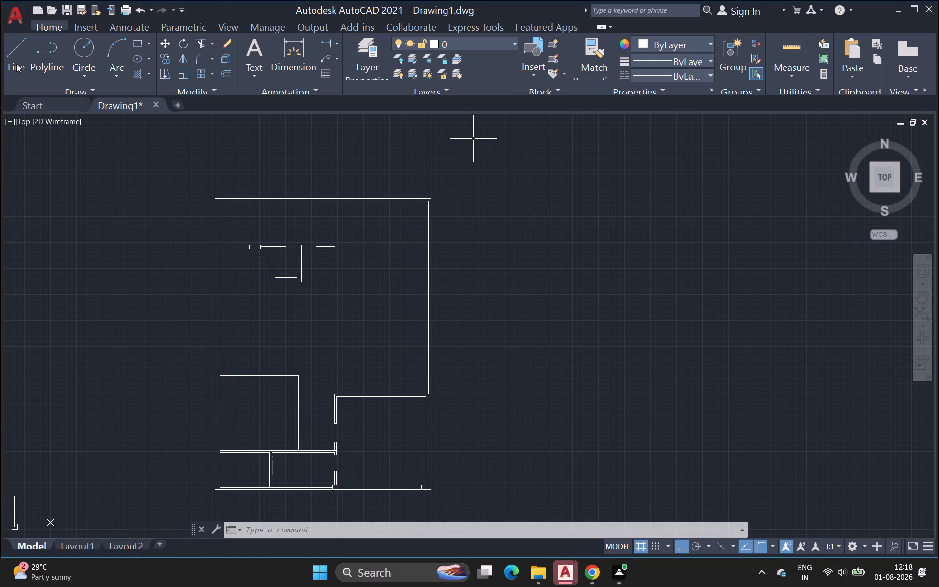
pyautogui.click(6, 50)
pyautogui.scroll(3, 311, 363)
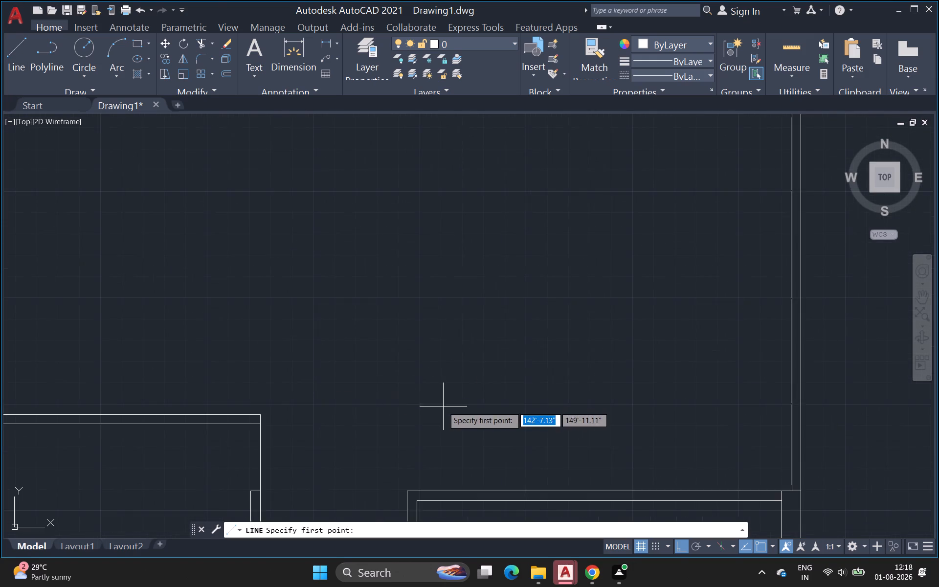
pyautogui.scroll(-1, 441, 406)
pyautogui.moveTo(441, 406); pyautogui.dragTo(407, 364, button='middle')
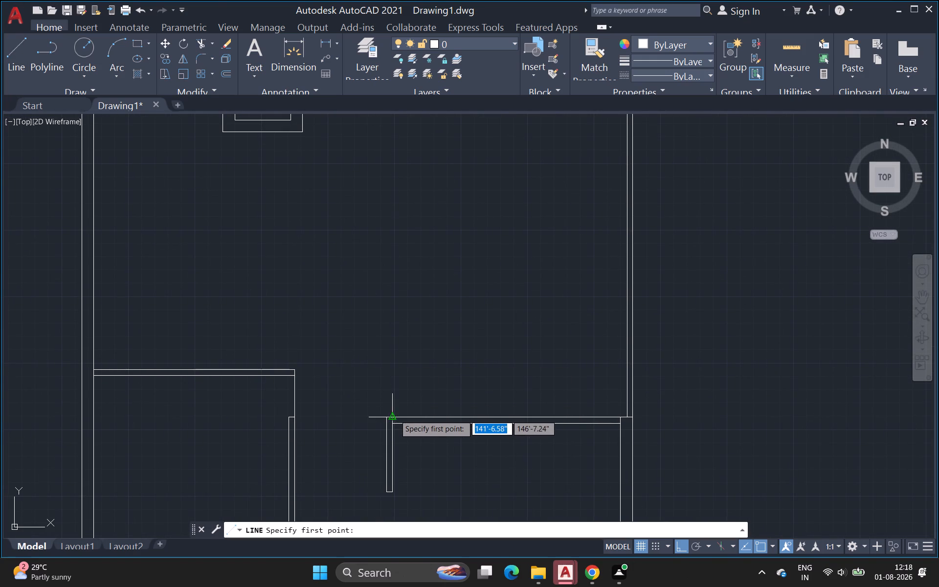
pyautogui.moveTo(394, 413); pyautogui.dragTo(394, 406)
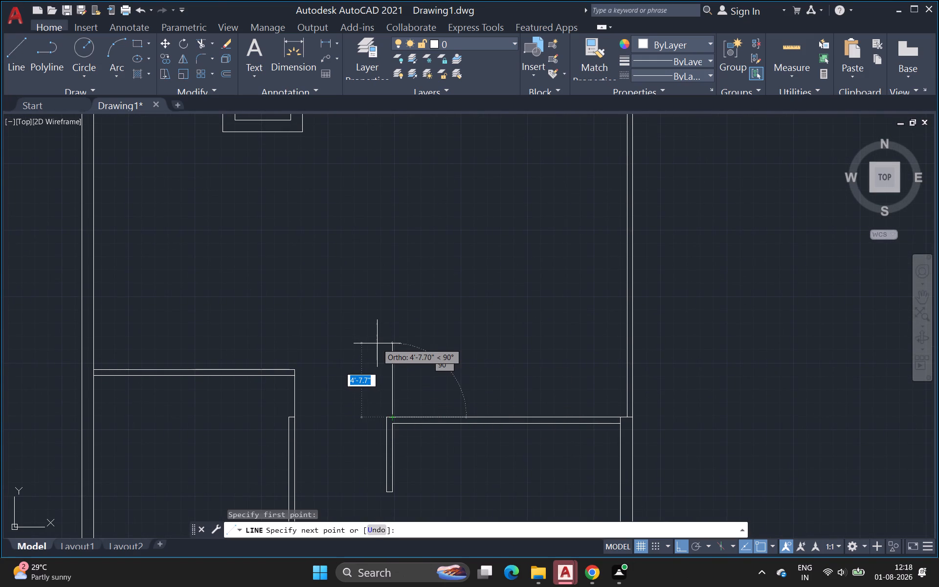
pyautogui.press('3')
pyautogui.press("'")
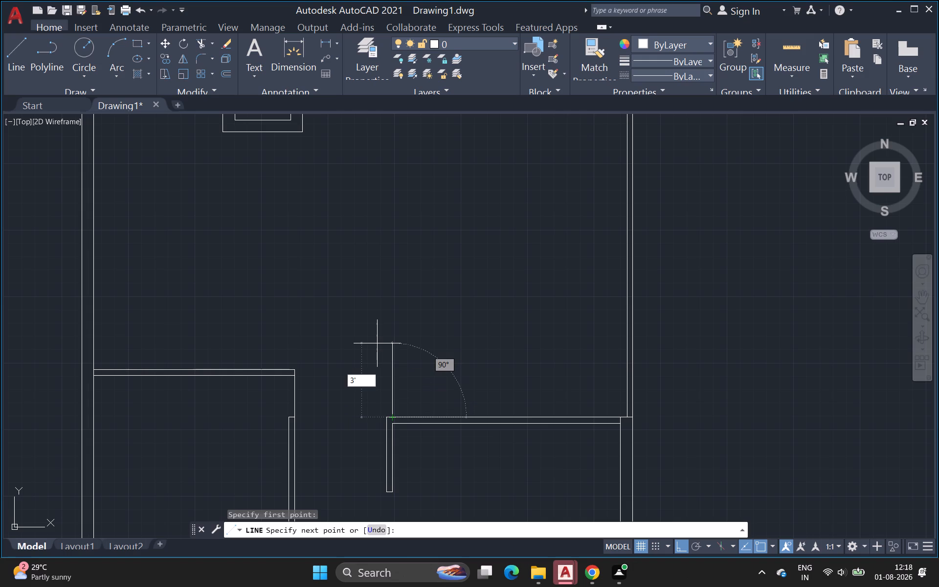
pyautogui.press('Return')
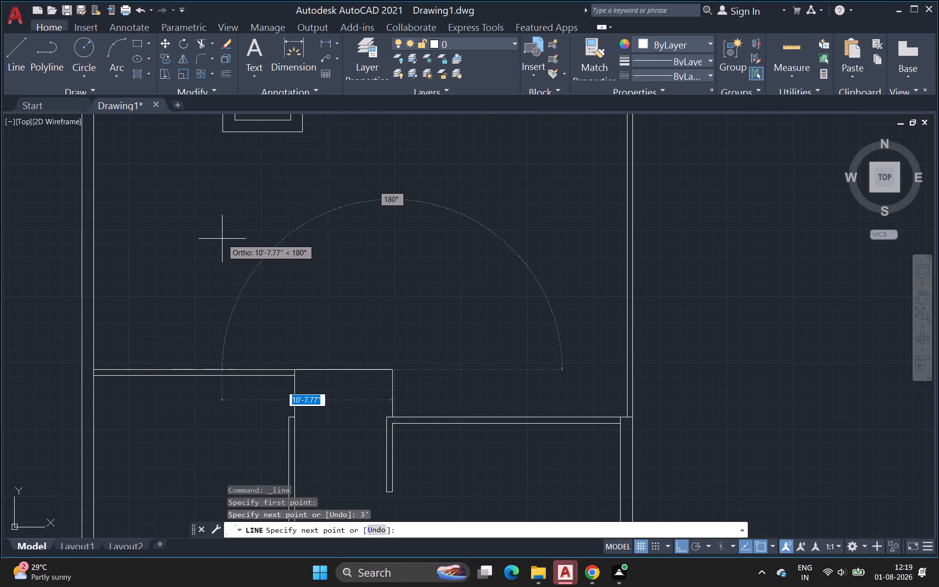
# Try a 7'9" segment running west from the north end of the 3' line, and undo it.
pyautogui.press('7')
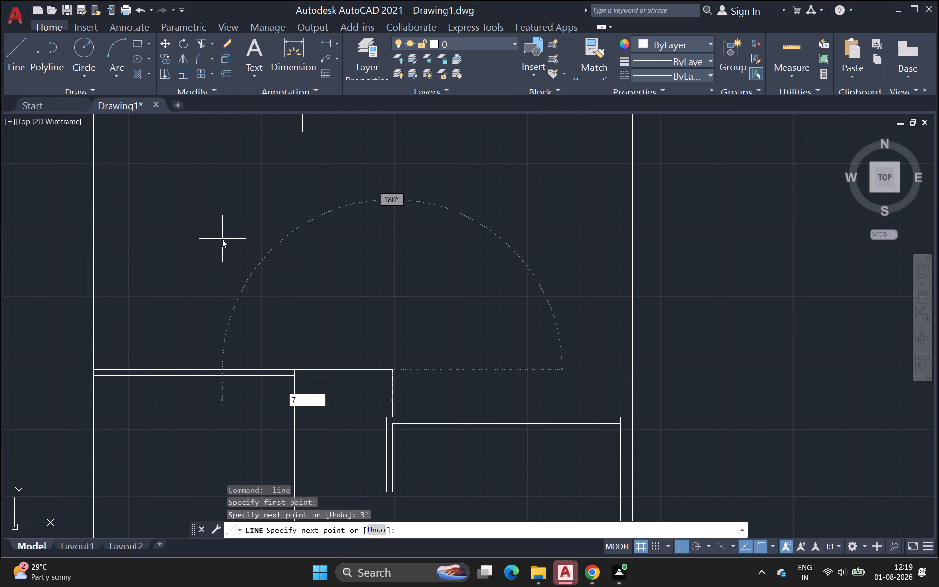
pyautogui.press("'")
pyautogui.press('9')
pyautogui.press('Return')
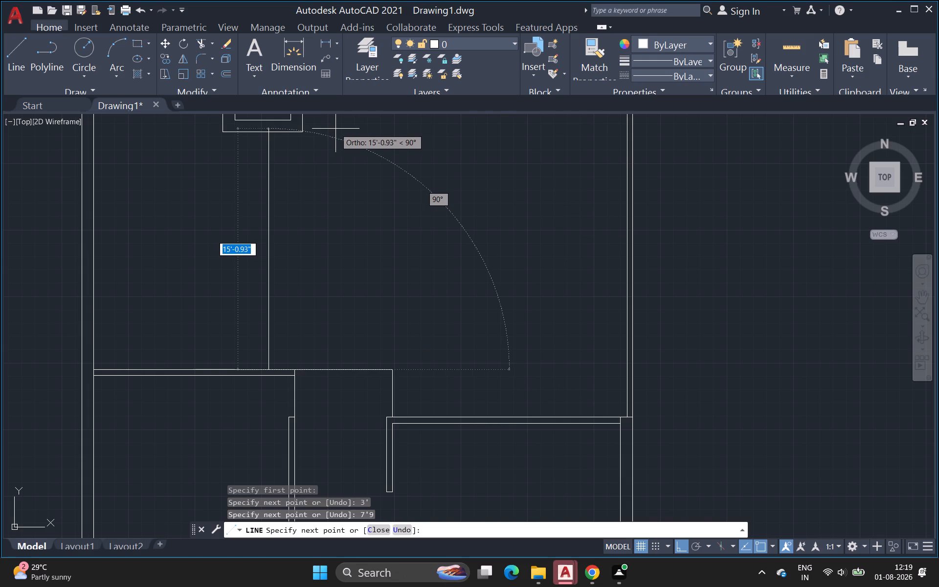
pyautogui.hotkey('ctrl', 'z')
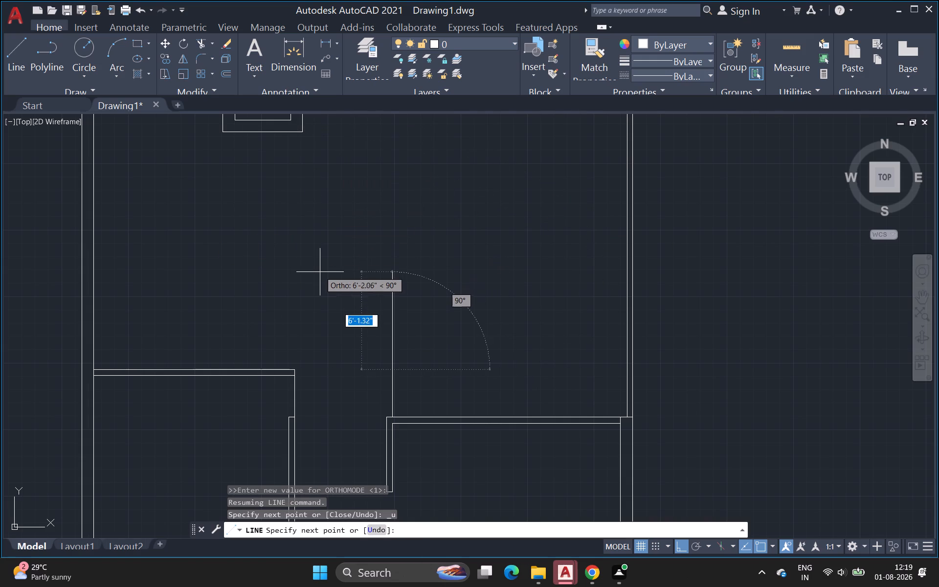
# Continue the line 7'9" north from the end of the 3' segment.
pyautogui.press('7')
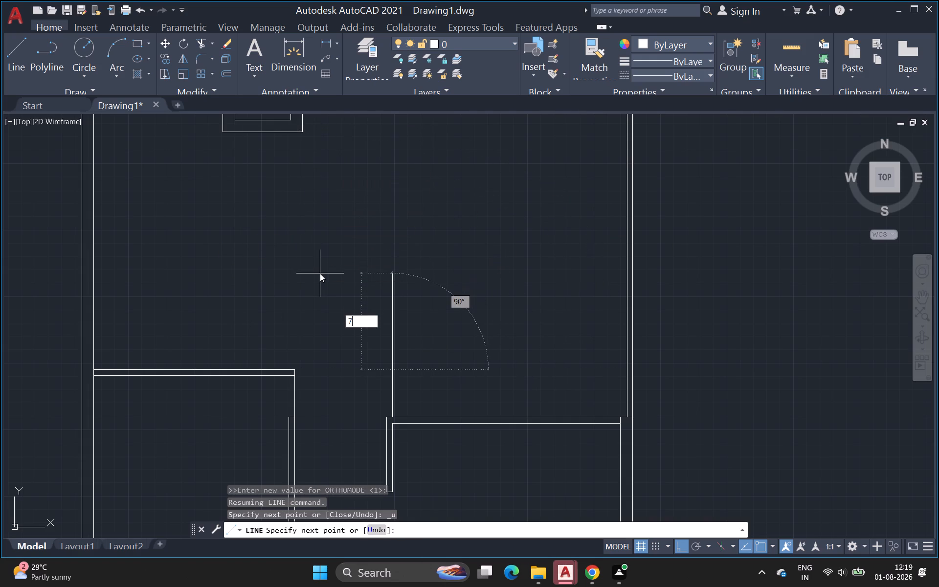
pyautogui.press("'")
pyautogui.press('9')
pyautogui.press('Return')
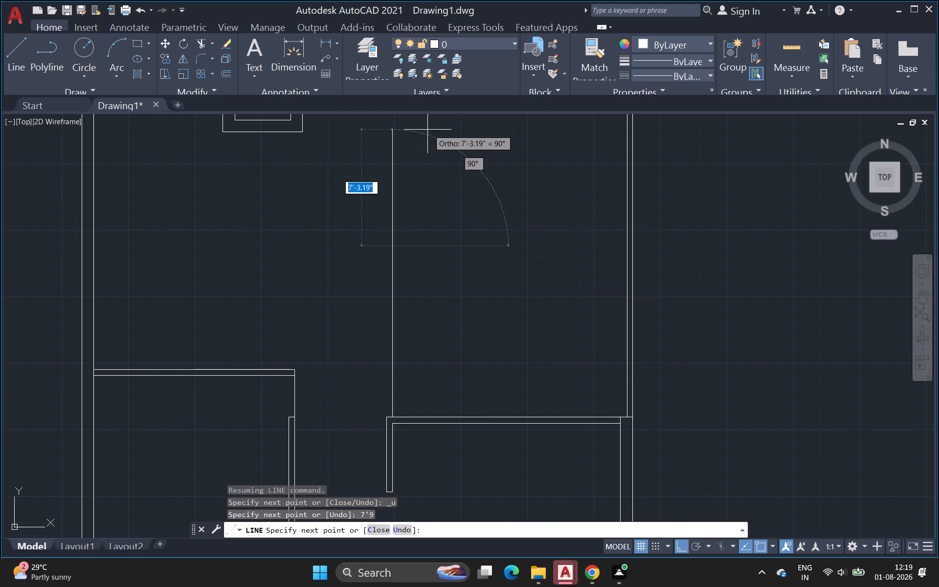
pyautogui.press('Escape')
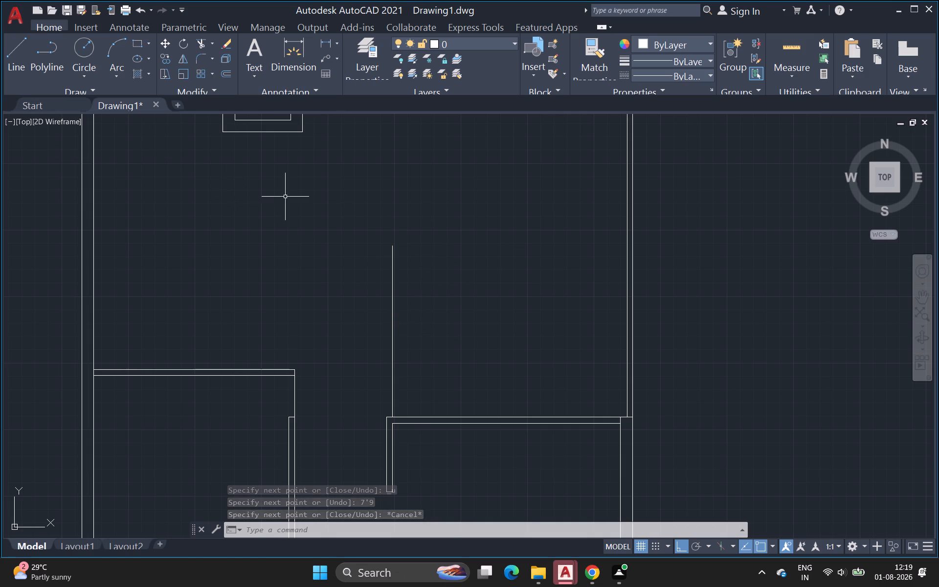
# Offset the 7'9" line 4.5" to the west as the new partition's other face.
pyautogui.press('o')
pyautogui.press('Return')
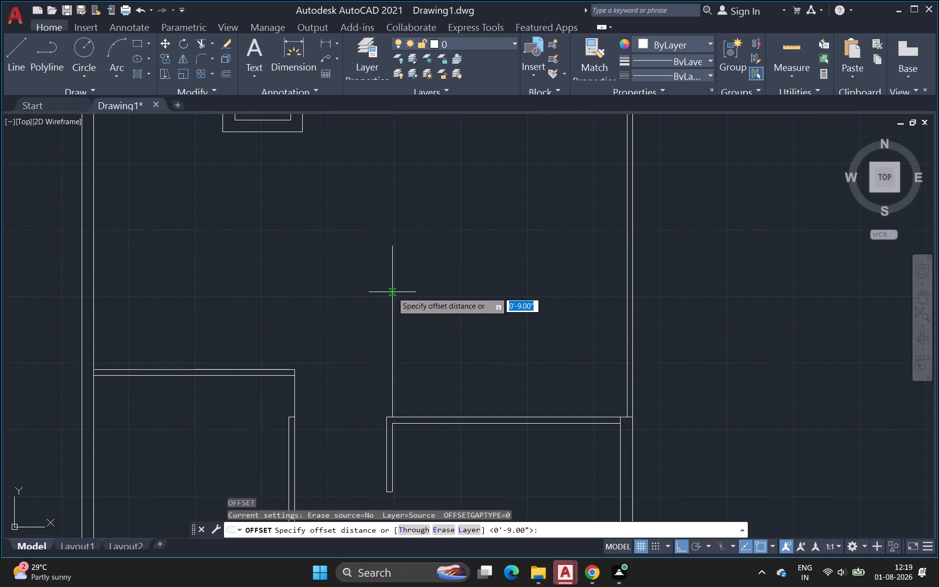
pyautogui.click(392, 292)
pyautogui.press('4')
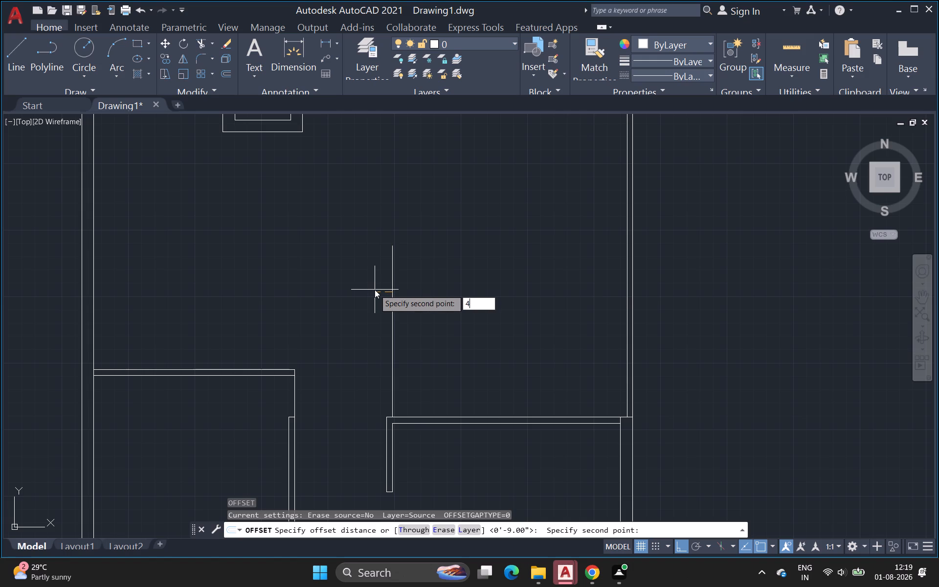
pyautogui.write('.5')
pyautogui.press('Return')
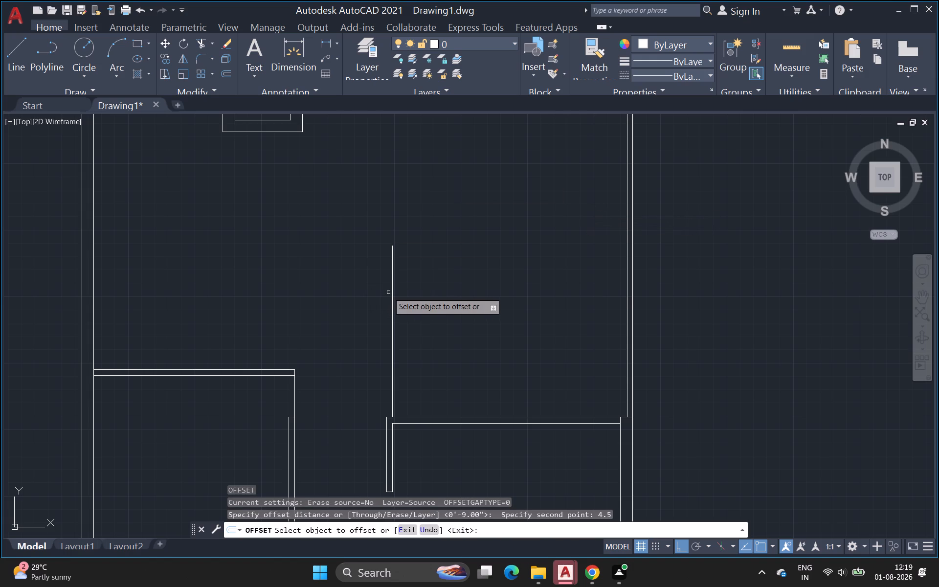
pyautogui.click(391, 290)
pyautogui.click(378, 289)
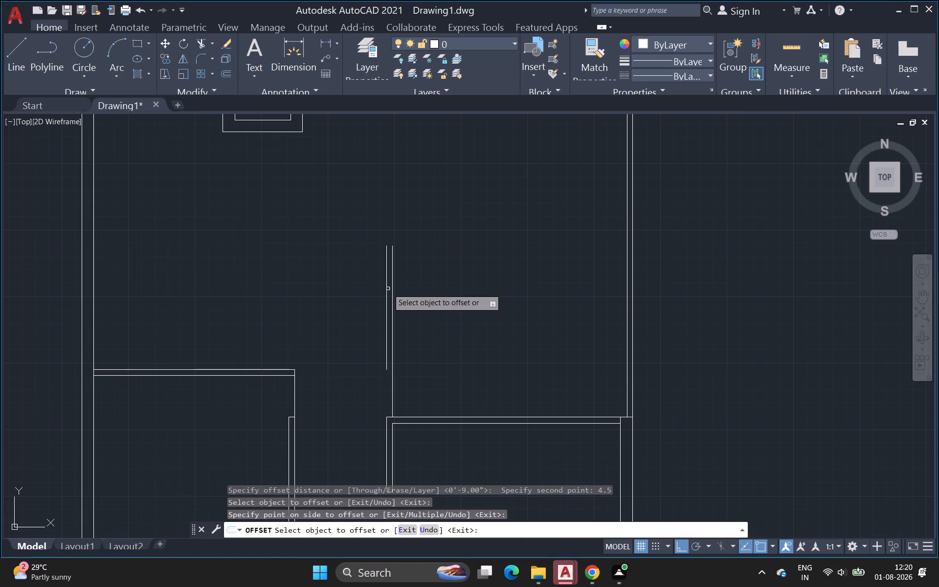
pyautogui.press('Escape')
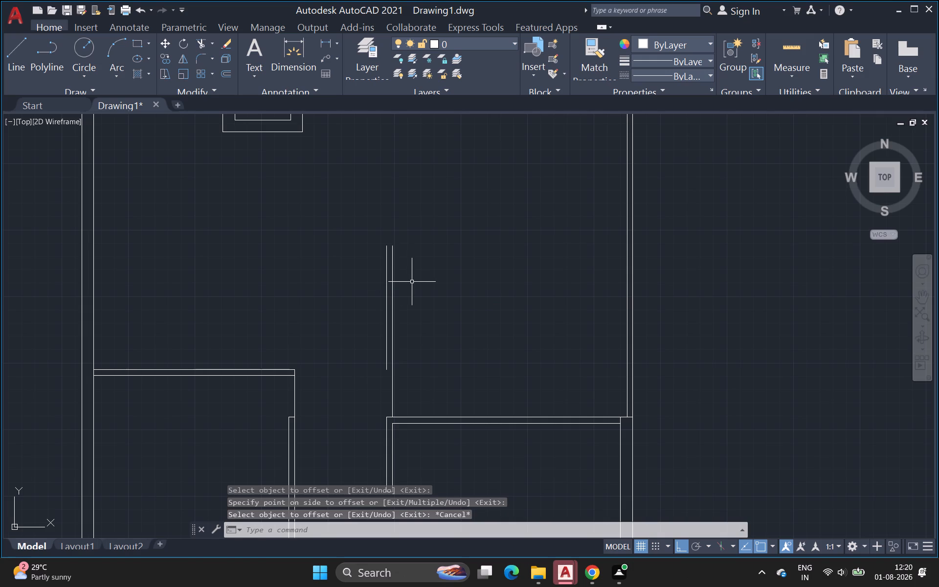
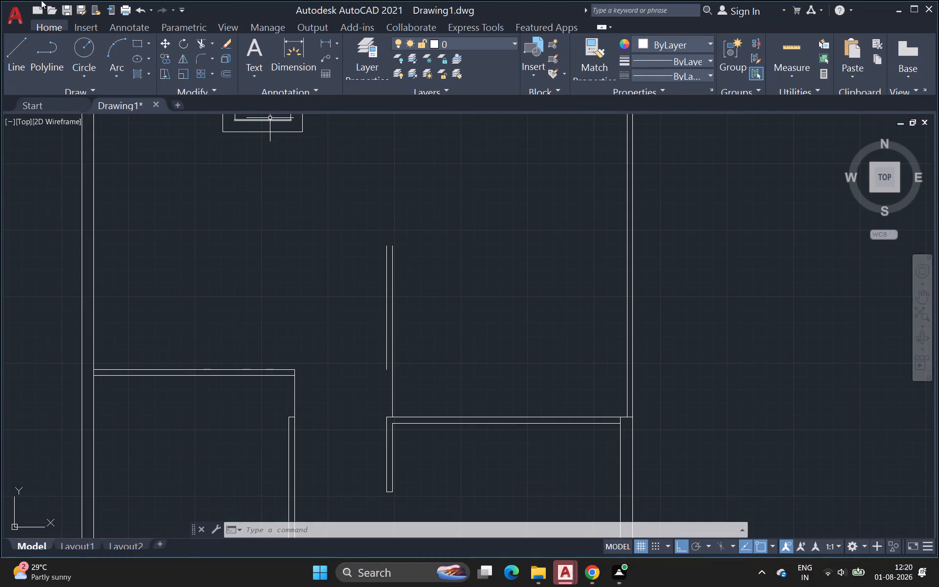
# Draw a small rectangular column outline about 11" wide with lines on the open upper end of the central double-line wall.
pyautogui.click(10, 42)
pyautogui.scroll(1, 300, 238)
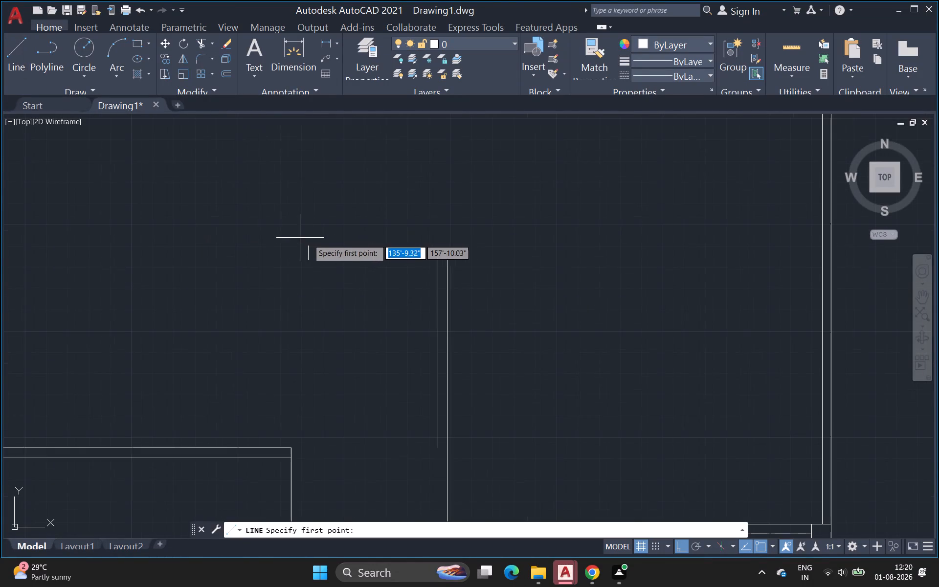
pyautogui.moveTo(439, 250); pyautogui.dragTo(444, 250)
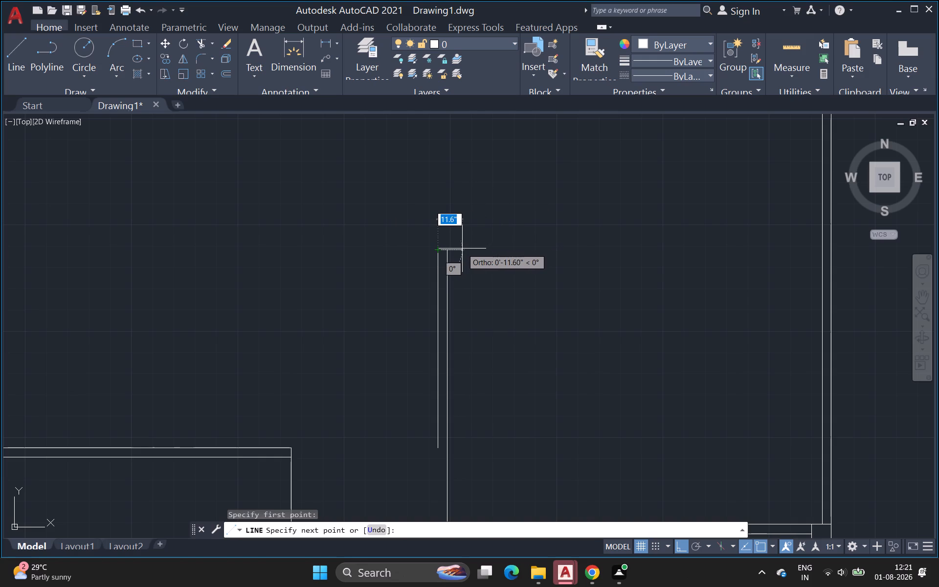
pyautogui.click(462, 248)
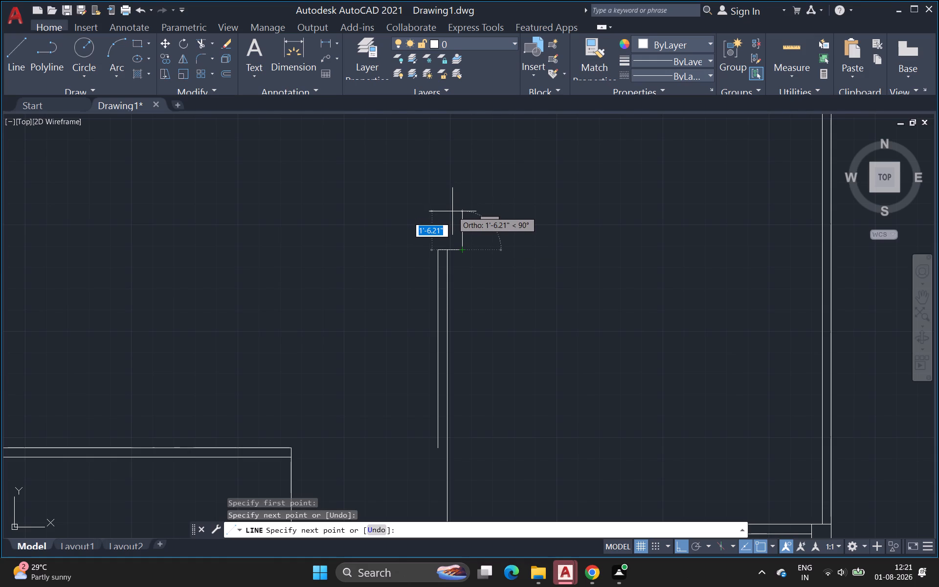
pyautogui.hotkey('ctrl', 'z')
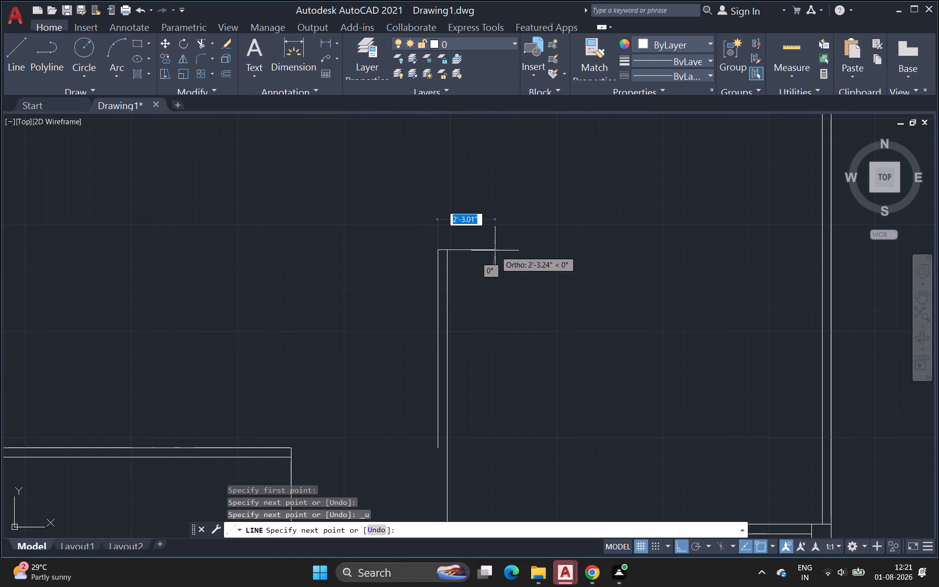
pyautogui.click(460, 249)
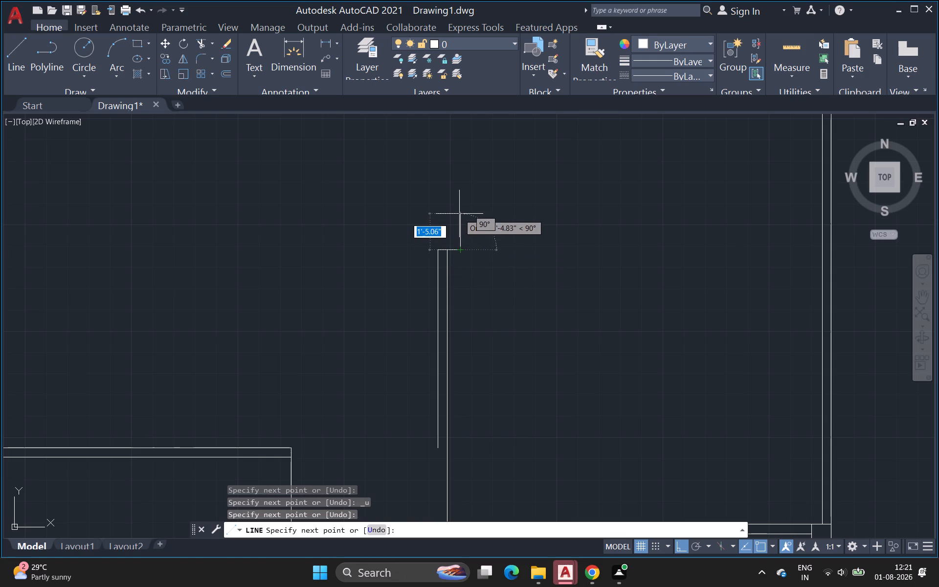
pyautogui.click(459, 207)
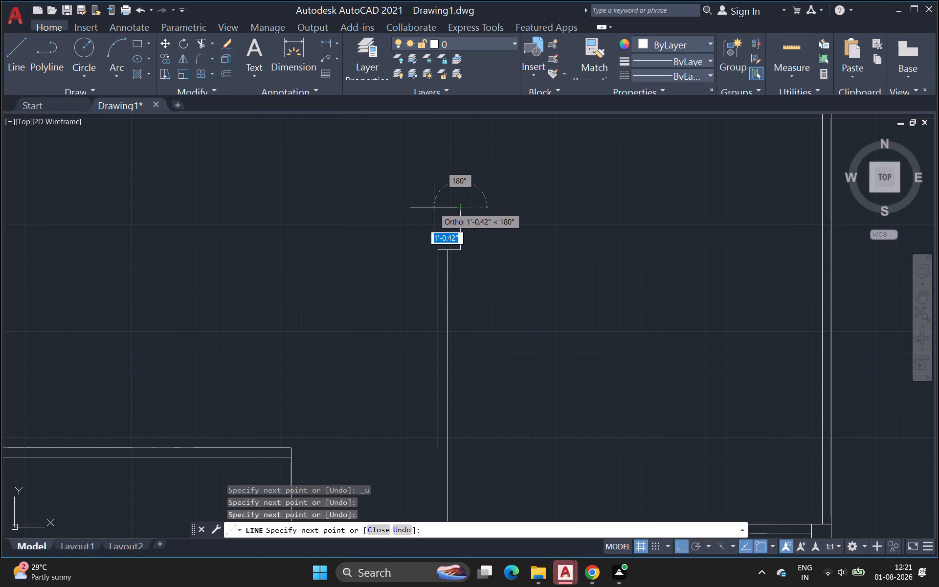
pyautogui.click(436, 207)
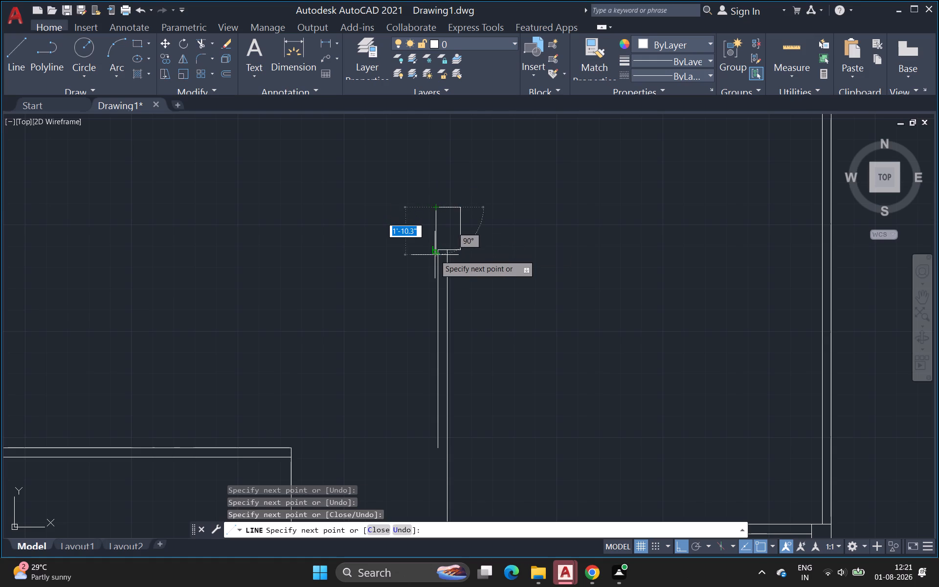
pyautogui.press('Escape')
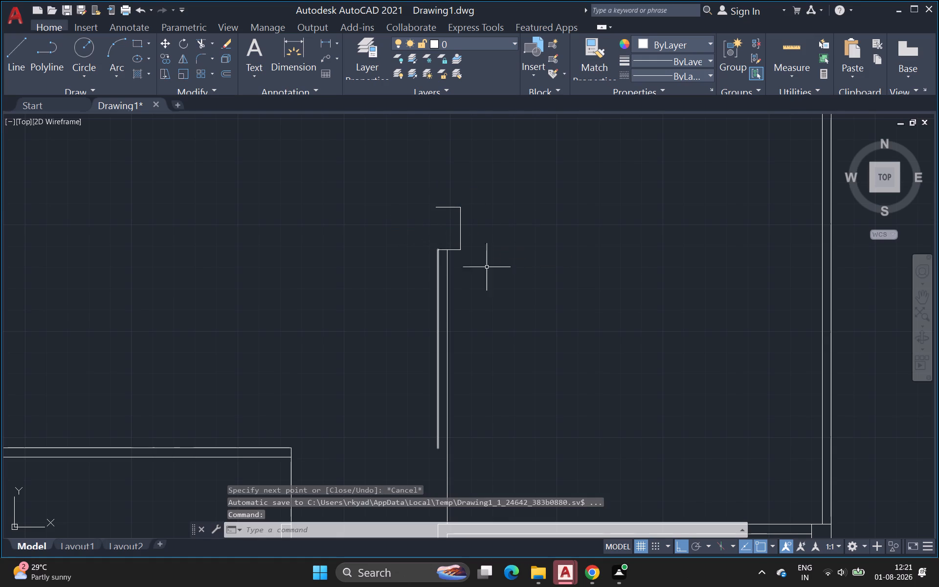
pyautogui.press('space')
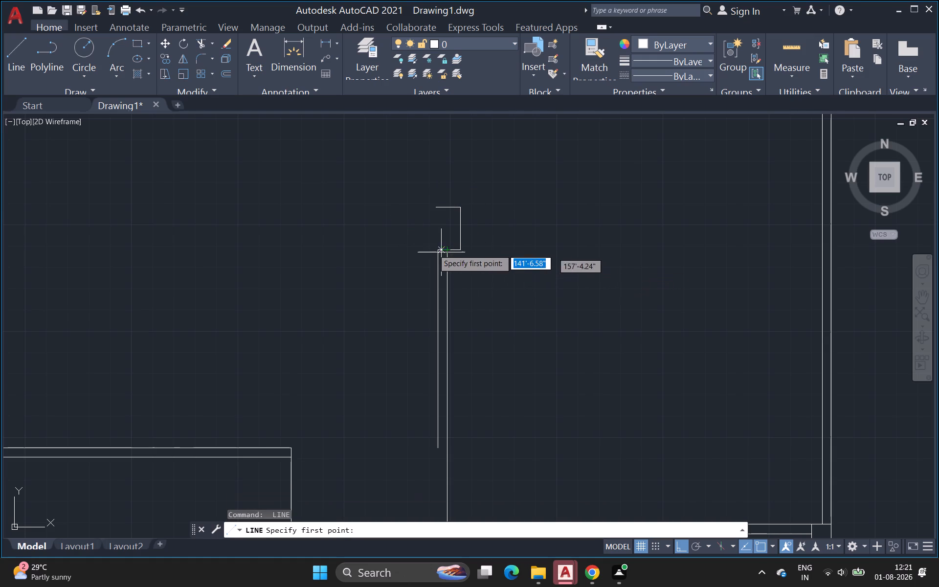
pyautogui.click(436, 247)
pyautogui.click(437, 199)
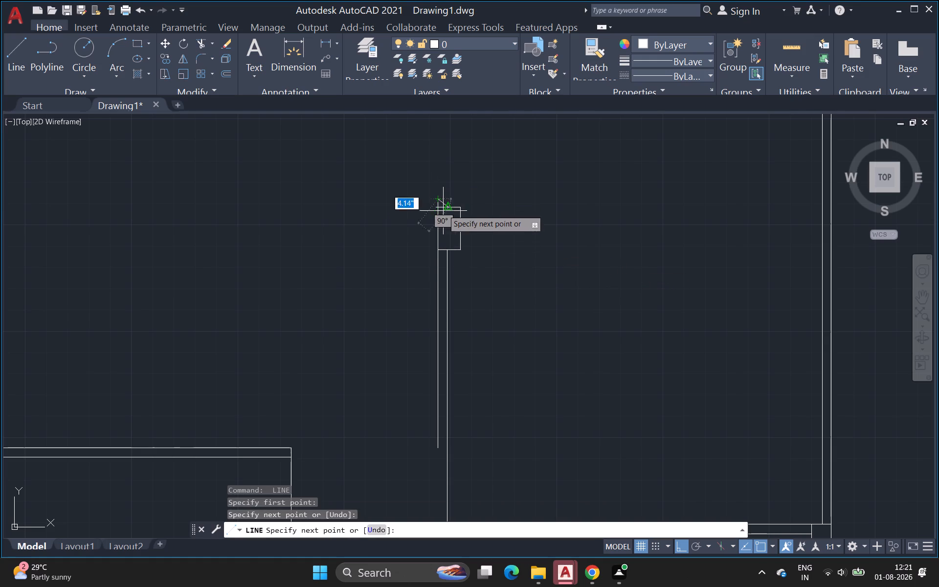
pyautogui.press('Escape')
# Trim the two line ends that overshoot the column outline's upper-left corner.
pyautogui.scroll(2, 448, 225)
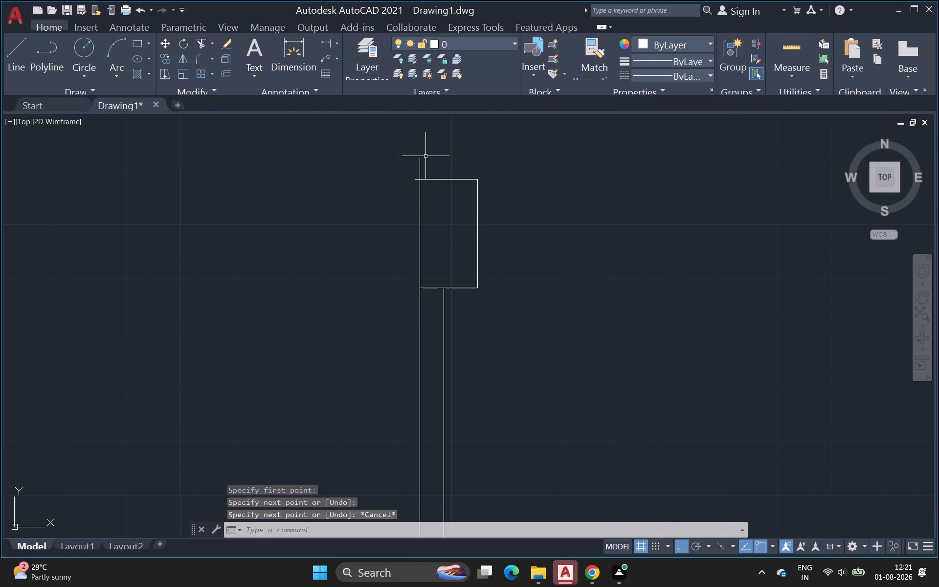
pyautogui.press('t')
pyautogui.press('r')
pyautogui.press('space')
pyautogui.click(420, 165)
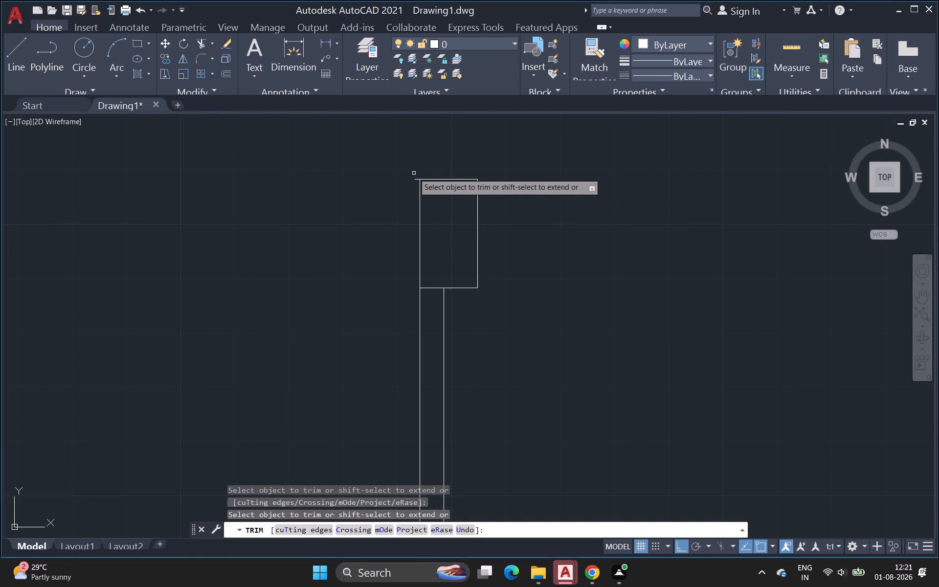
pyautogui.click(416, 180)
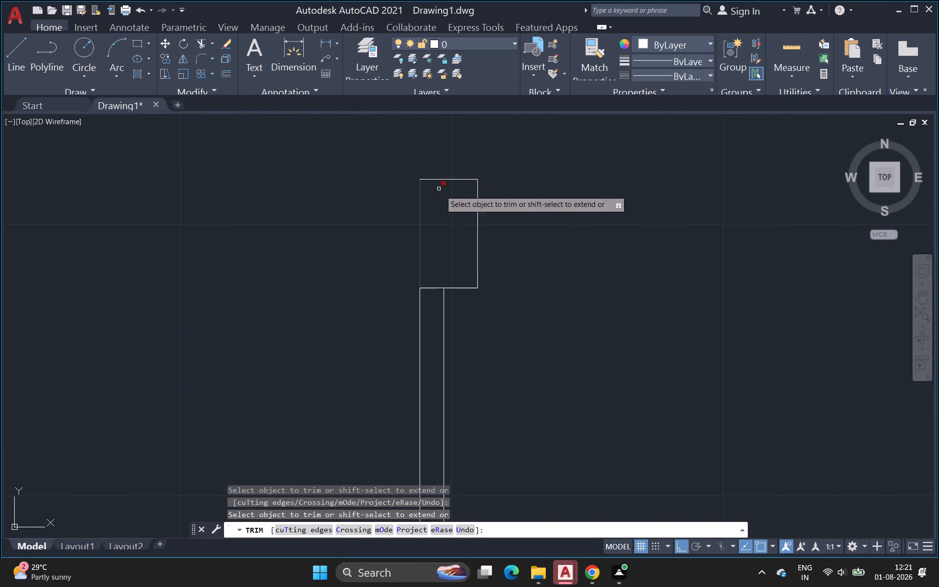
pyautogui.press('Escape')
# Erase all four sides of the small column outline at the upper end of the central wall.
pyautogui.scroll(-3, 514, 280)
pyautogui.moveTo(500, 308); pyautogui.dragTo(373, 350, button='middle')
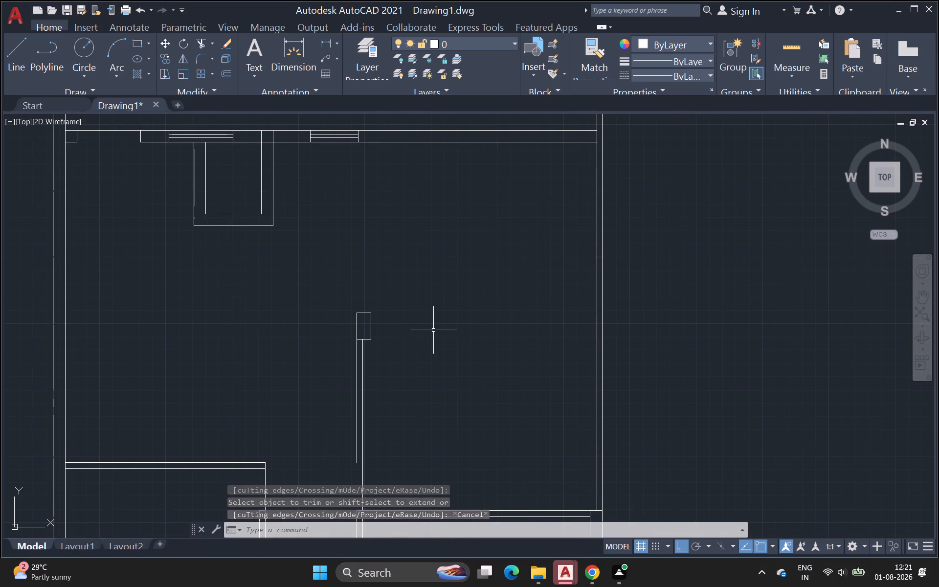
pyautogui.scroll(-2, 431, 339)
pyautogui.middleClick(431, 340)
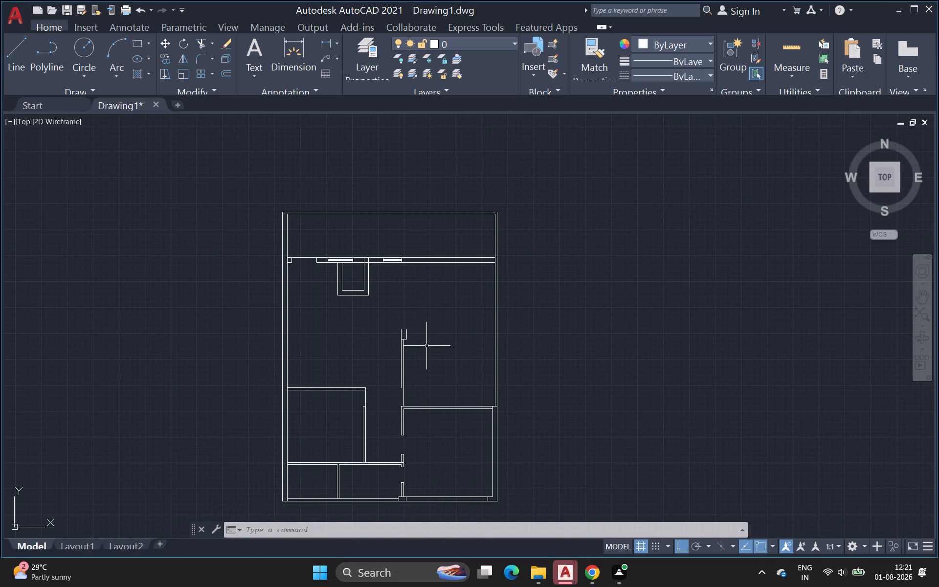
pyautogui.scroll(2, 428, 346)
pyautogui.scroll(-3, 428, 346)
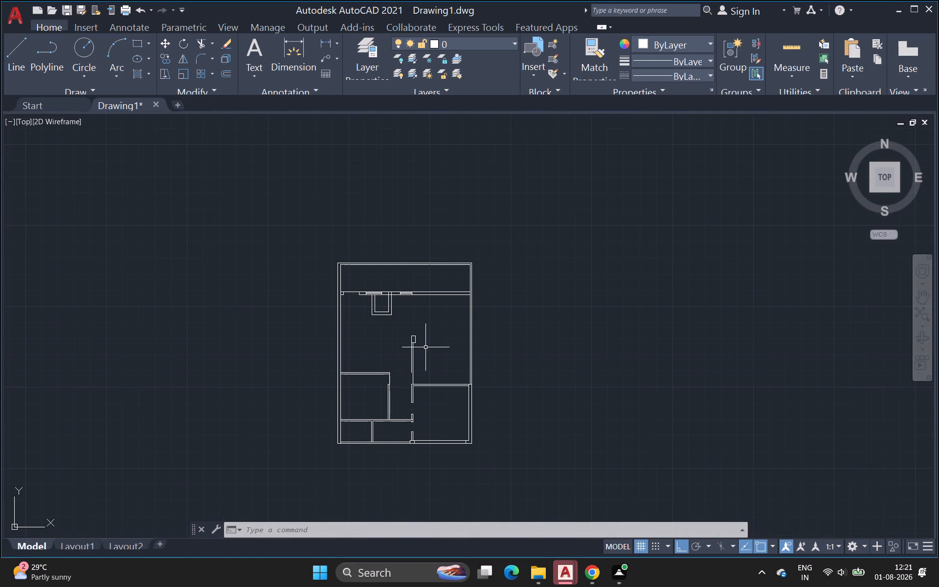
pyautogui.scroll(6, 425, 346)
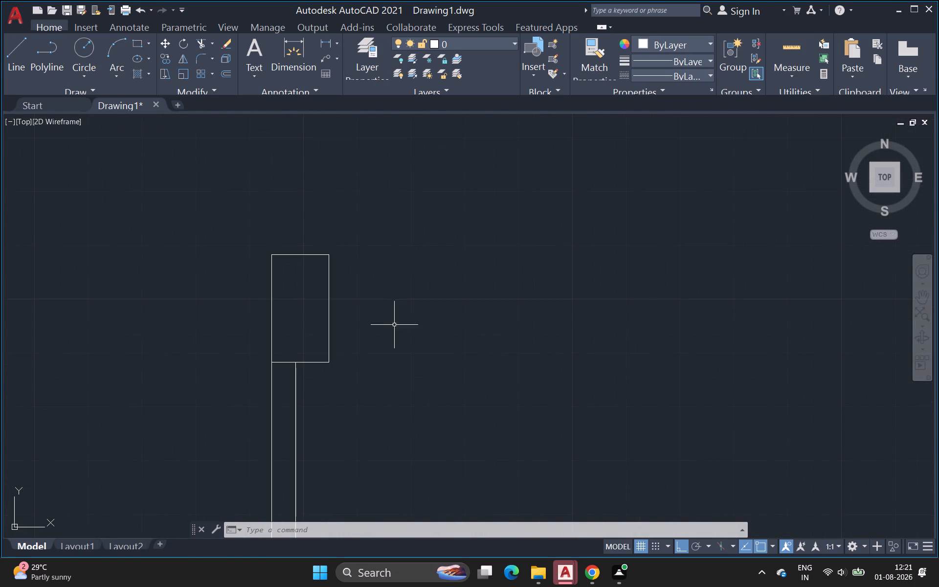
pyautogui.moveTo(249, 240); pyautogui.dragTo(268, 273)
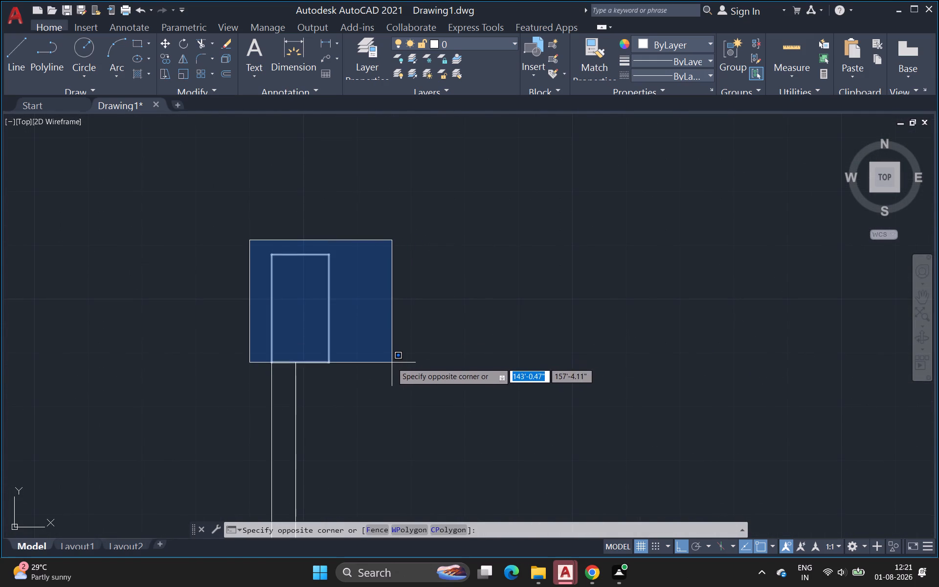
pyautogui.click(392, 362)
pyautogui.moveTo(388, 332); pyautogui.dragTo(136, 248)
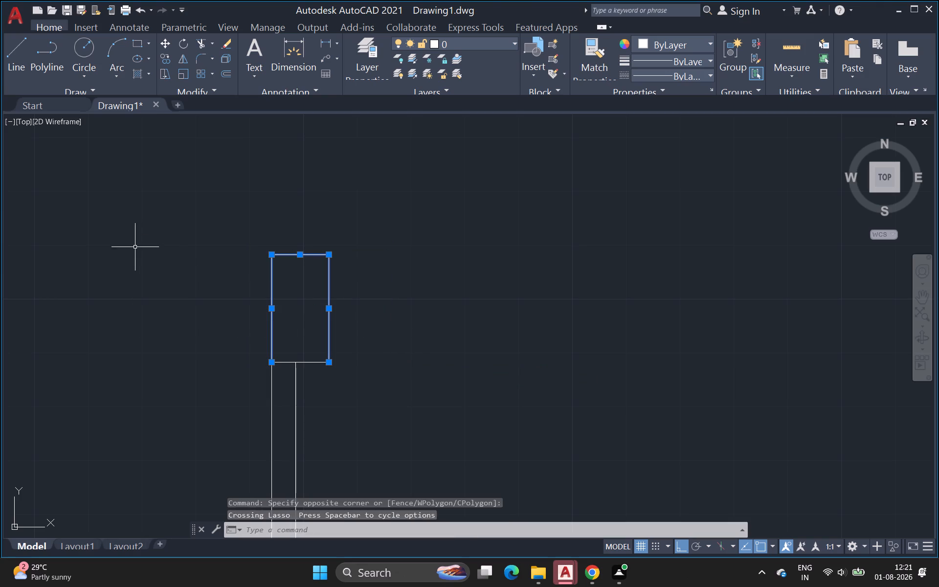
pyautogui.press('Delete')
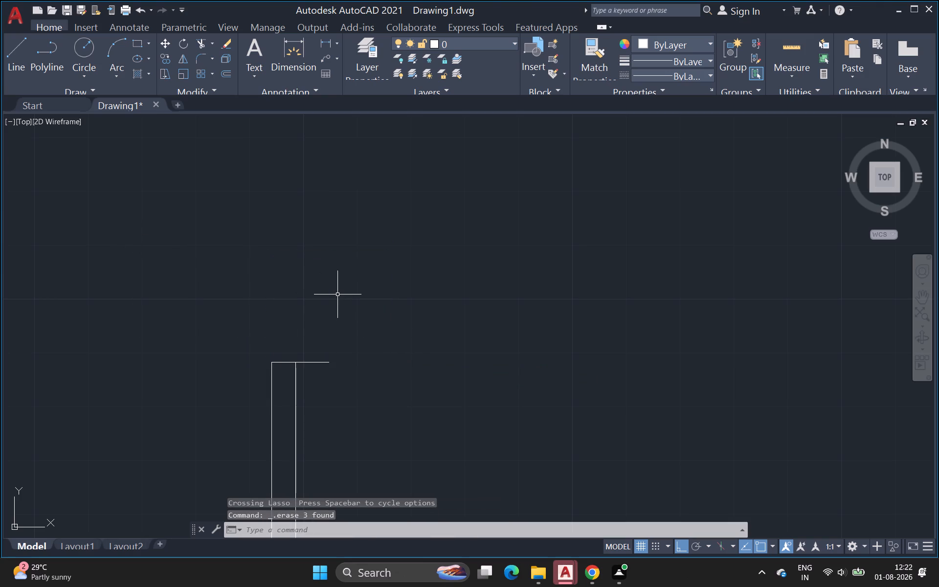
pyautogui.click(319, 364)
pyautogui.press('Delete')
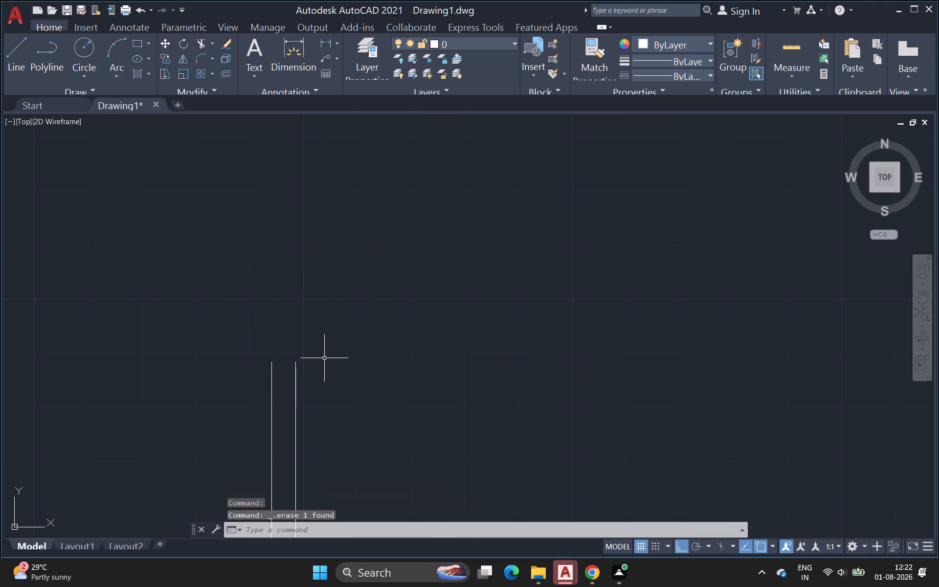
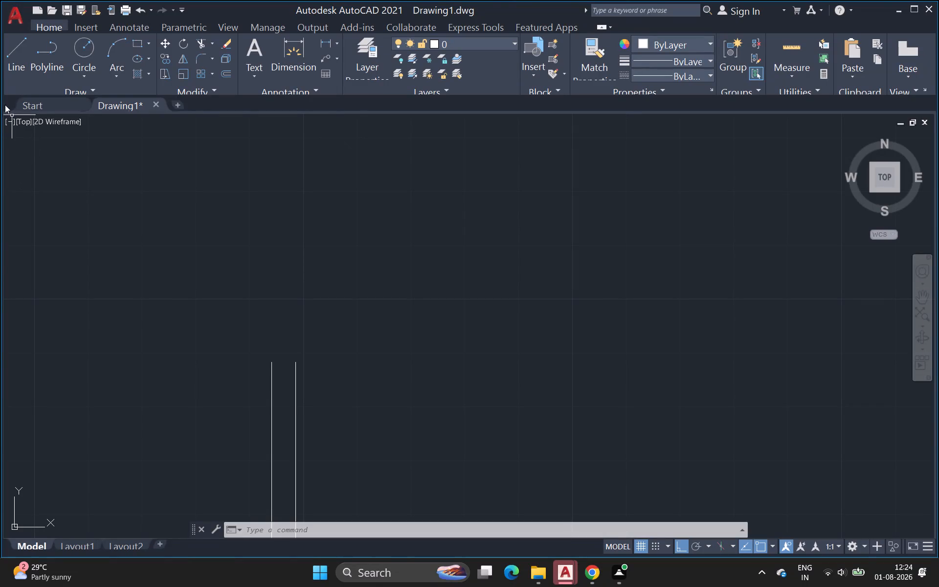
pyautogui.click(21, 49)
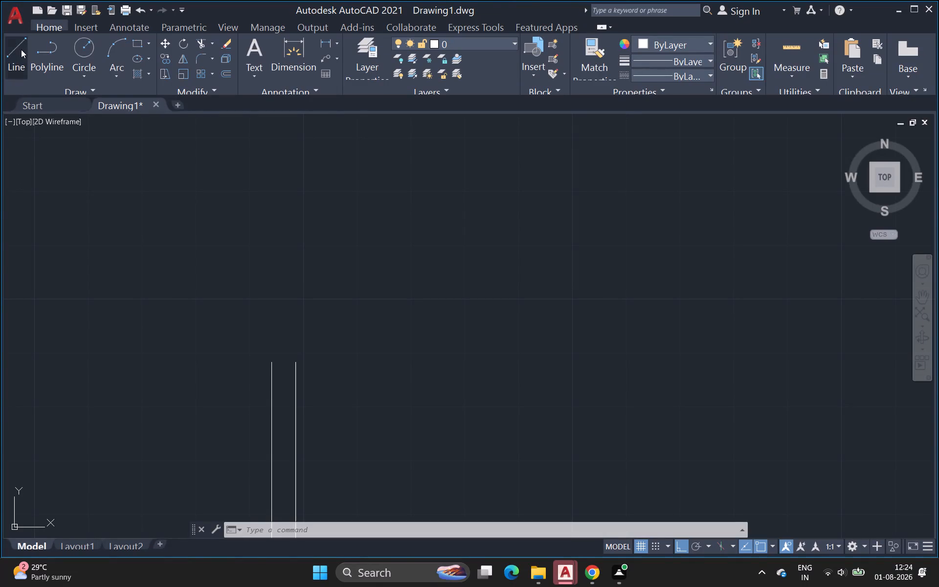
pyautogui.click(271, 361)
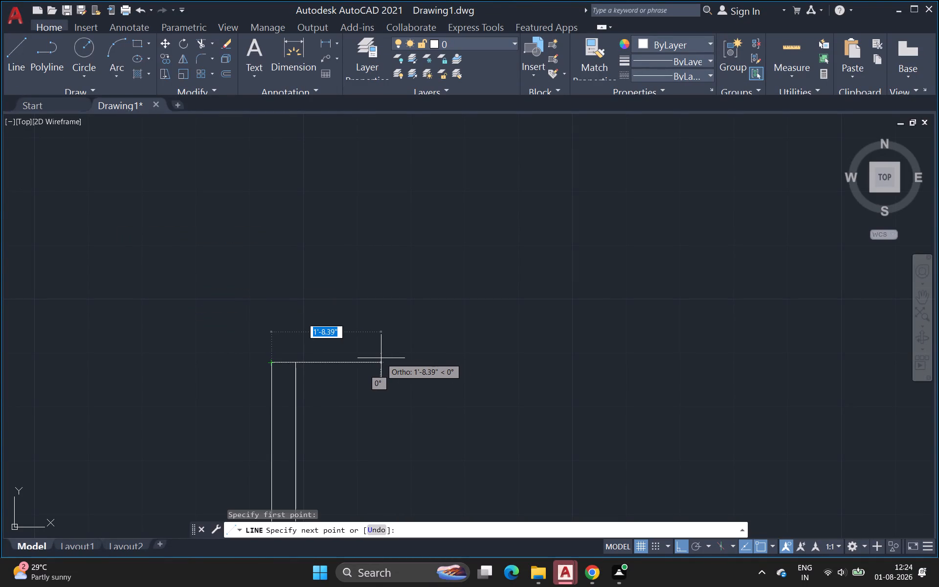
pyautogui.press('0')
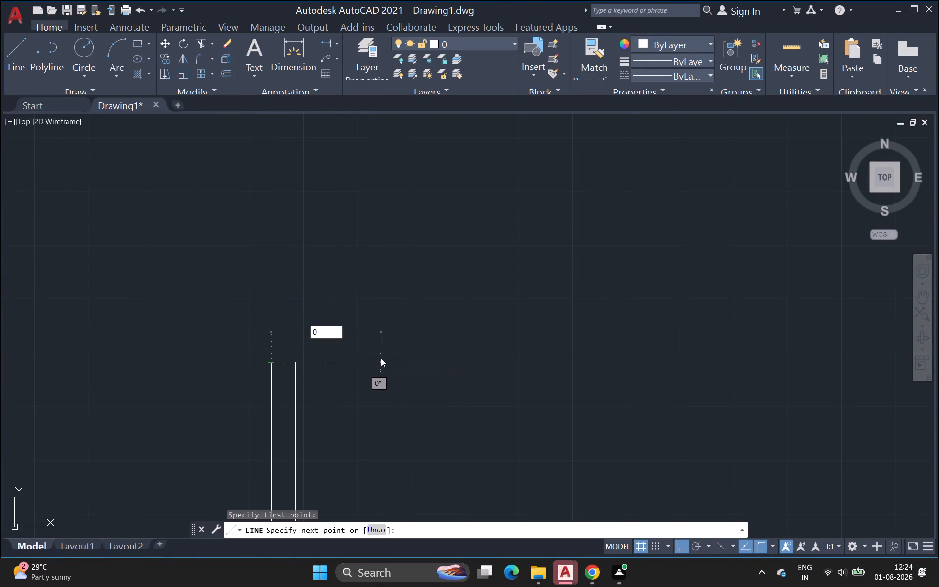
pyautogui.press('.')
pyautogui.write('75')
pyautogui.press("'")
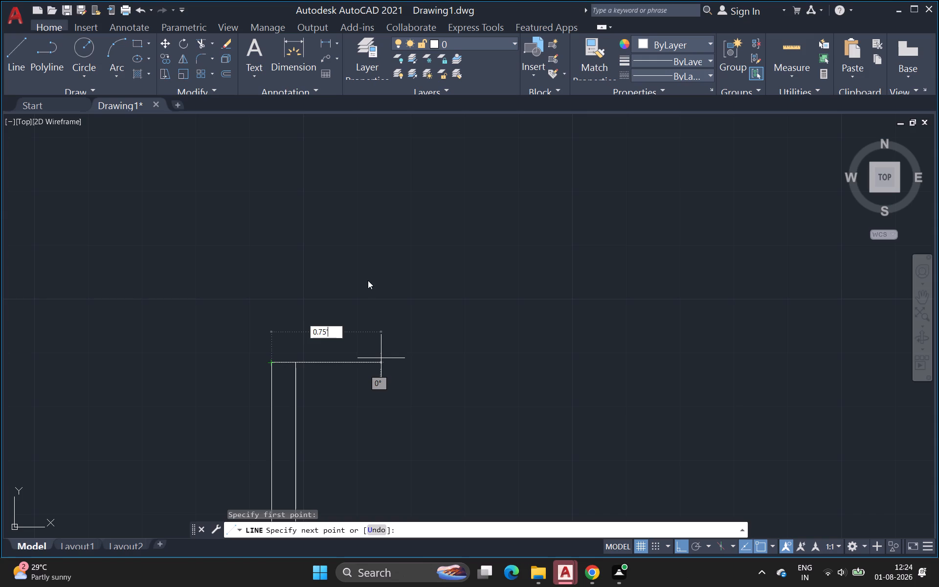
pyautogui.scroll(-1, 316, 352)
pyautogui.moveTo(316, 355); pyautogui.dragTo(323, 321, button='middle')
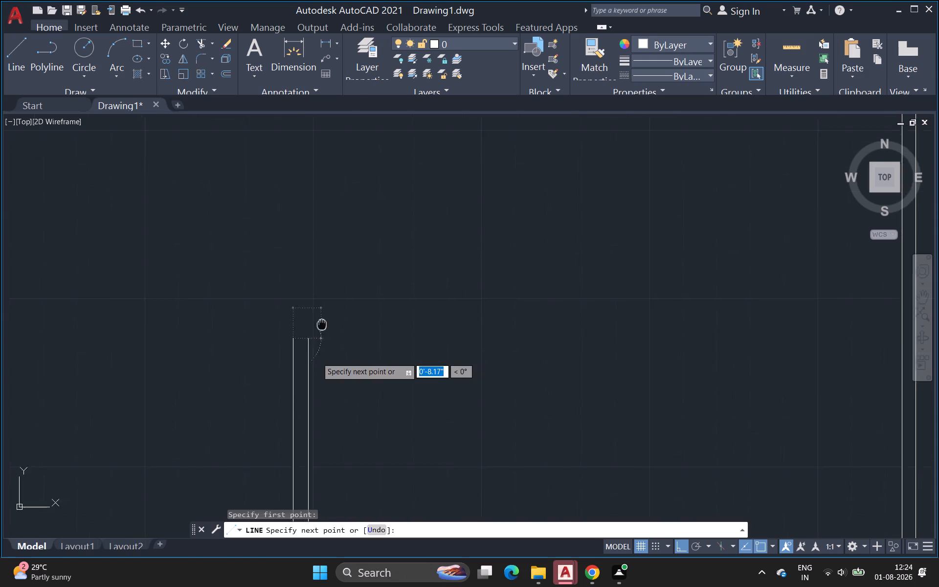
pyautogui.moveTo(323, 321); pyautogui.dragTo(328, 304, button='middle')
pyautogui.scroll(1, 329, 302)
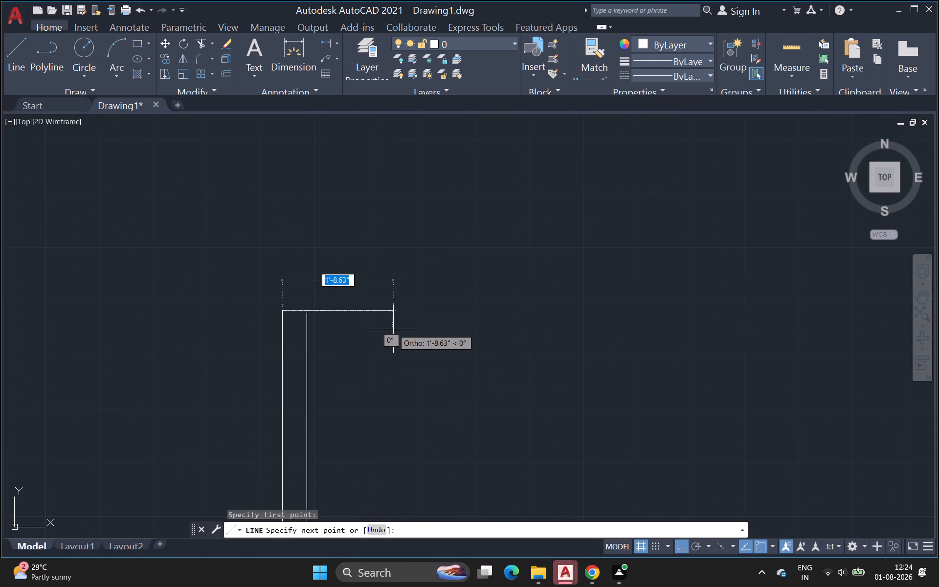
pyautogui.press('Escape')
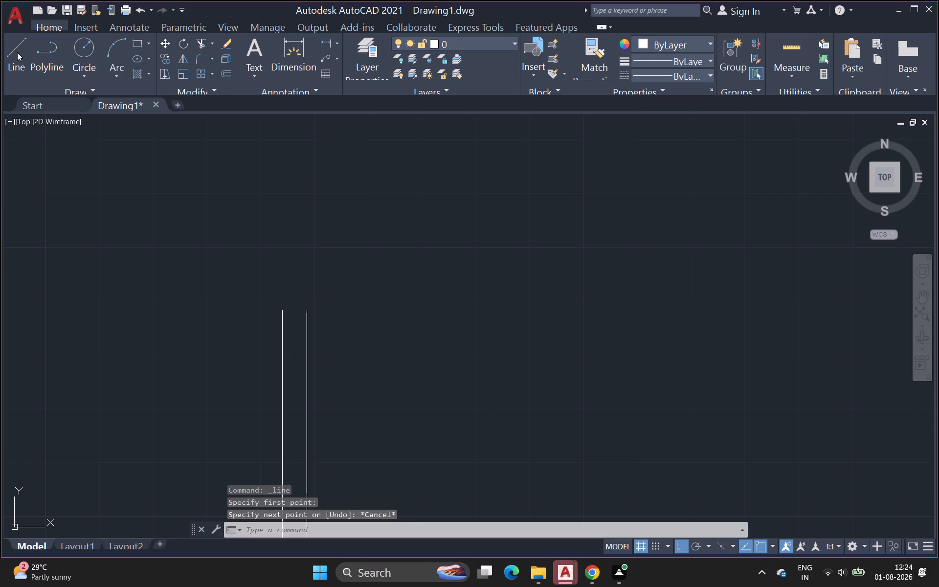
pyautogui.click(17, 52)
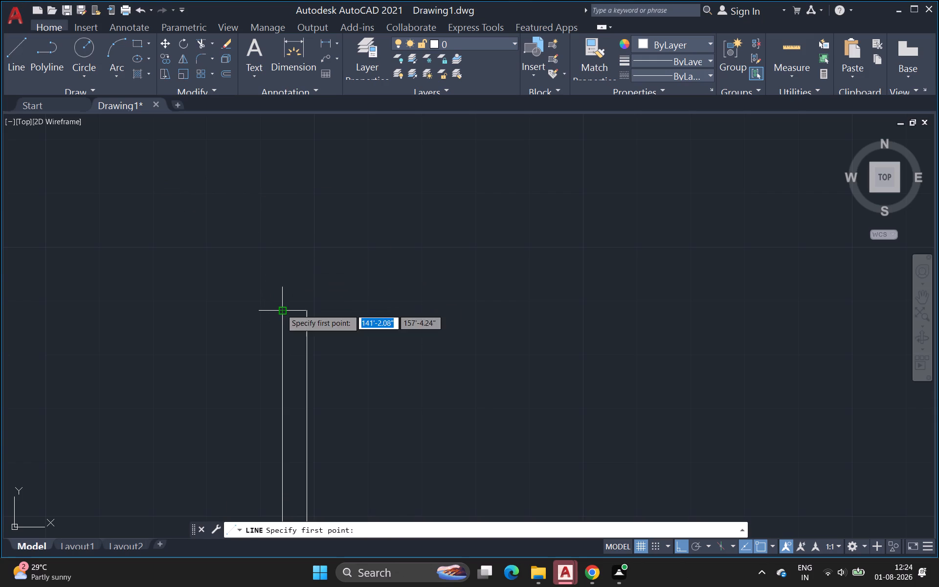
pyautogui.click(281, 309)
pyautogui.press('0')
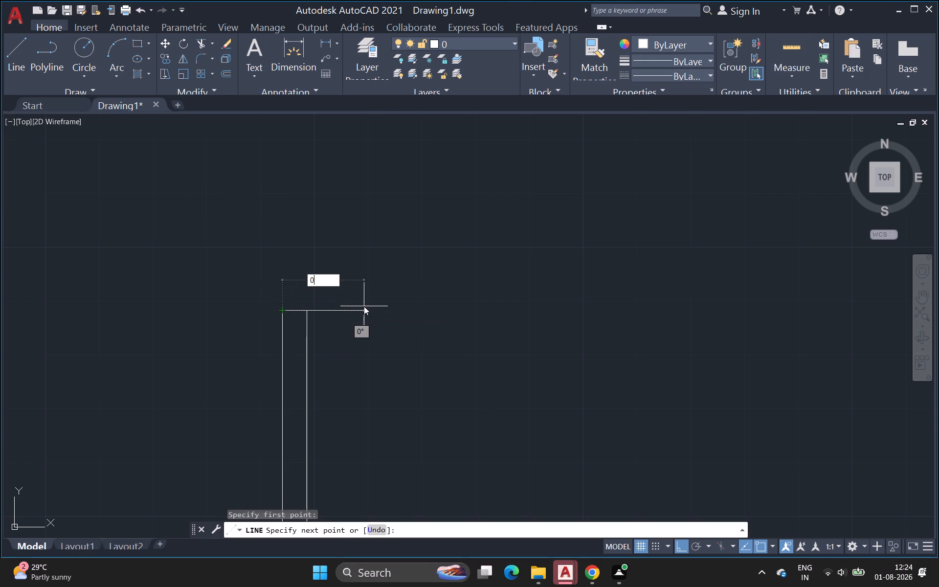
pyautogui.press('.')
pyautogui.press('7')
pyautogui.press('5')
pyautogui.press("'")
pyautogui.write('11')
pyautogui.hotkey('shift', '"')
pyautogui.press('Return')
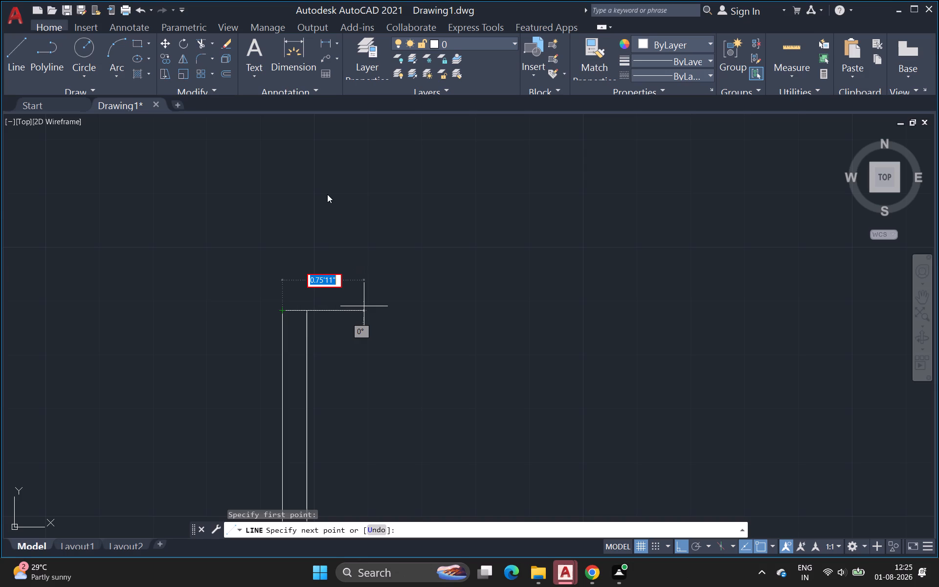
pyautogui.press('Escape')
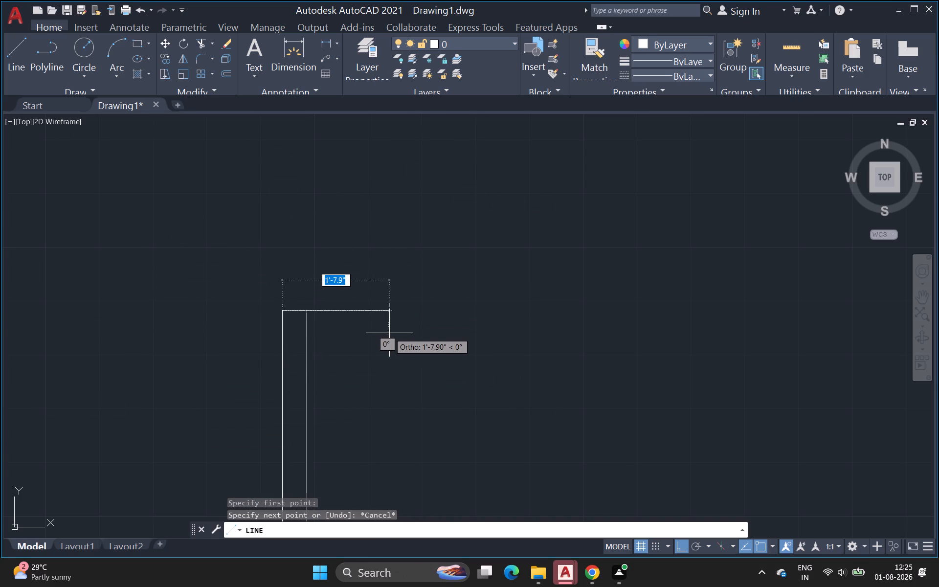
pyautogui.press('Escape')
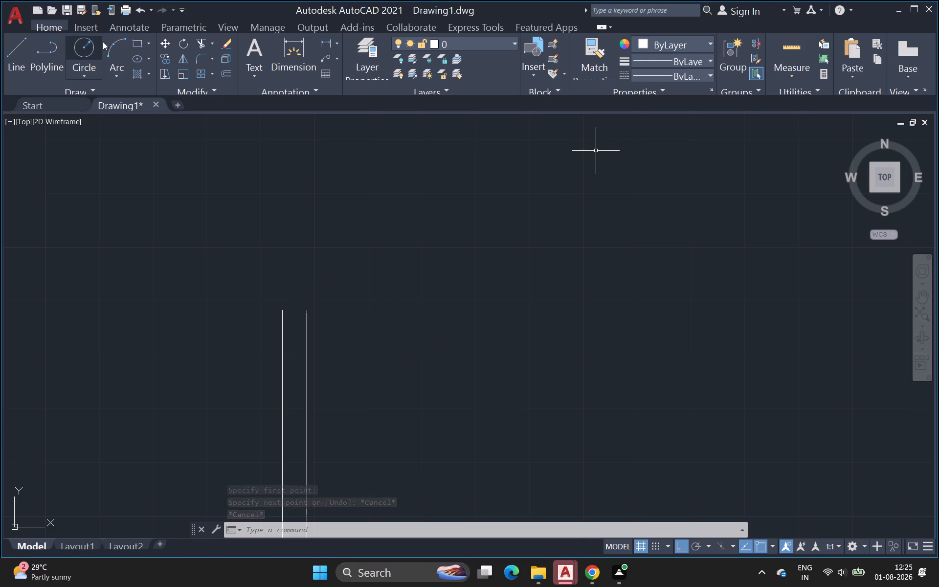
# Draw a column rectangle 0.75' long and 9.06" wide, rising from the left line's upper end of the central double-line wall.
pyautogui.click(131, 39)
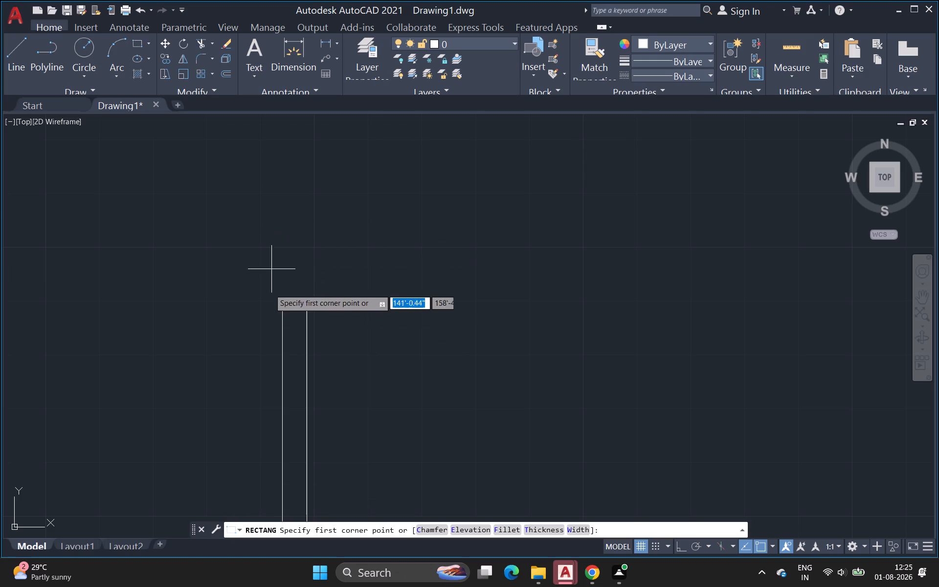
pyautogui.click(282, 308)
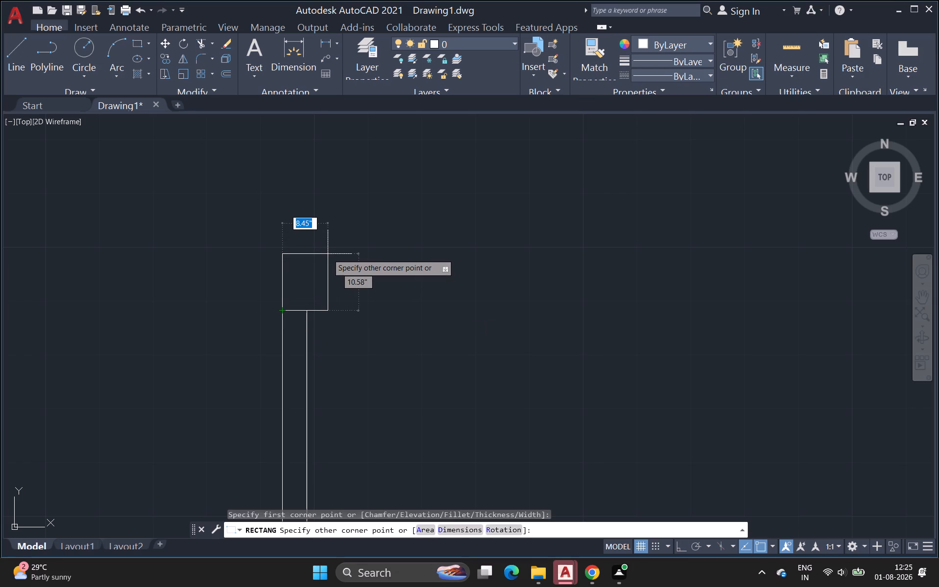
pyautogui.click(444, 528)
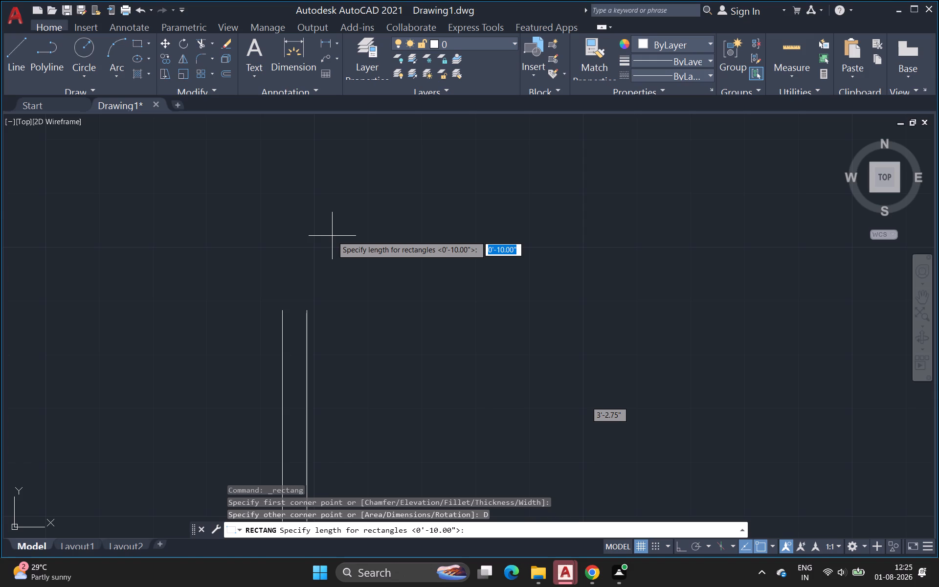
pyautogui.press('0')
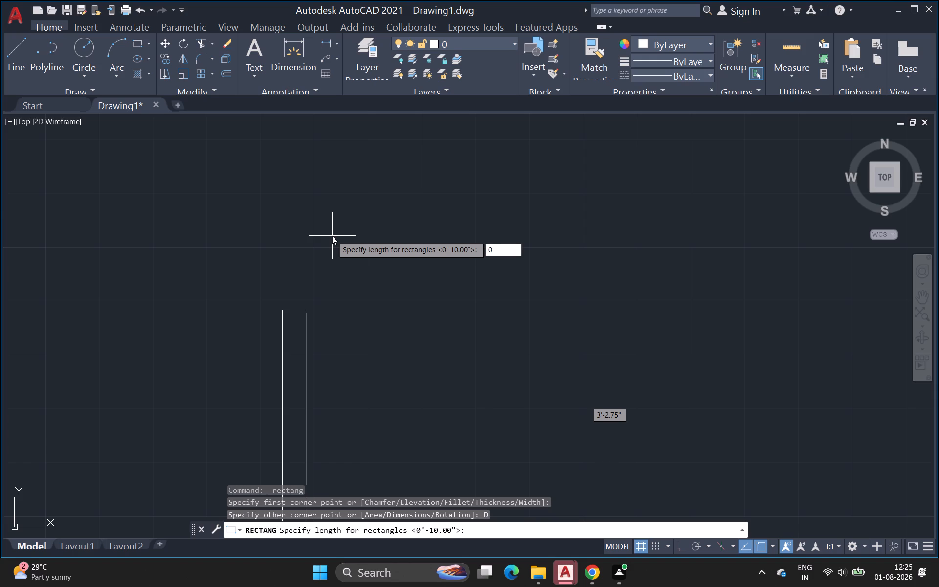
pyautogui.press('.')
pyautogui.press('7')
pyautogui.press('5')
pyautogui.press("'")
pyautogui.press('Return')
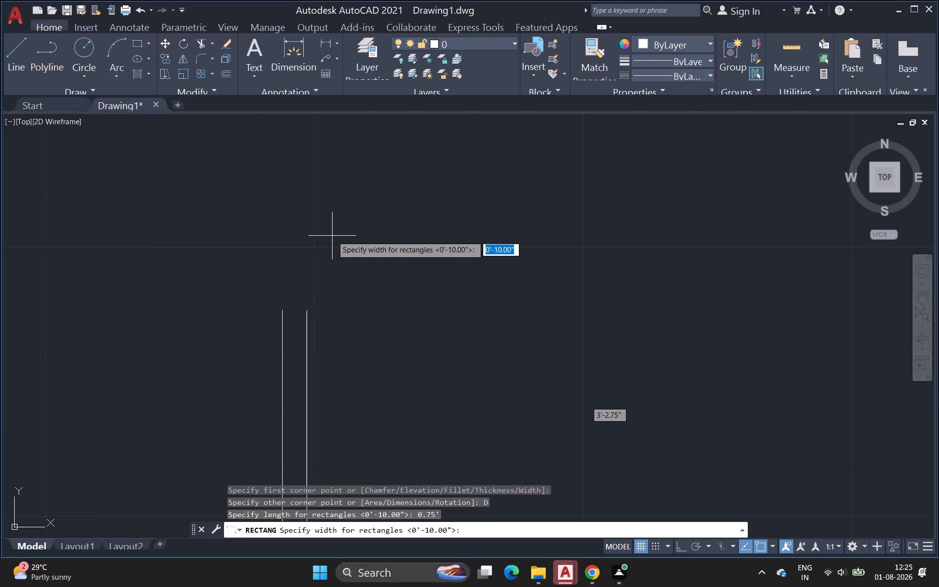
pyautogui.press('9')
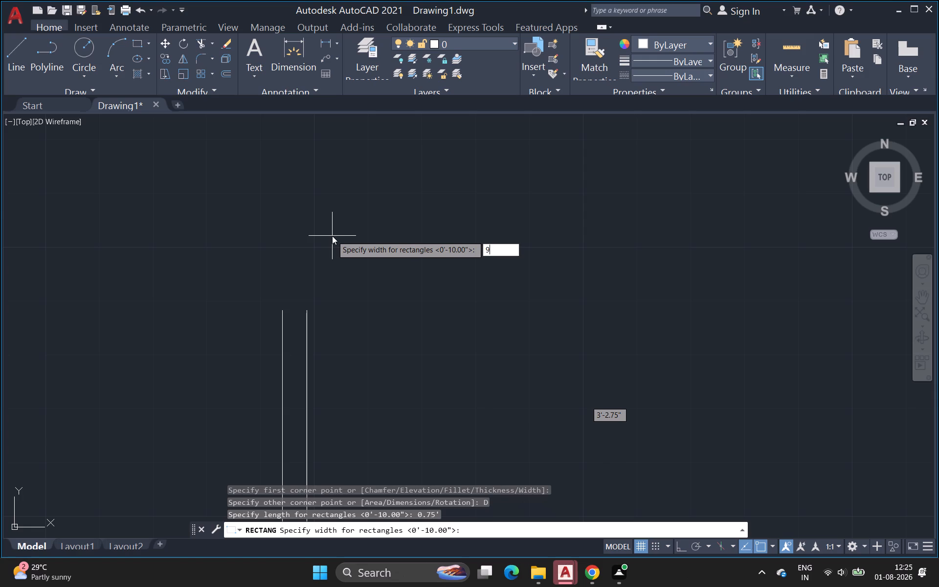
pyautogui.press('.')
pyautogui.press('0')
pyautogui.press('6')
pyautogui.hotkey('shift', '"')
pyautogui.press('Return')
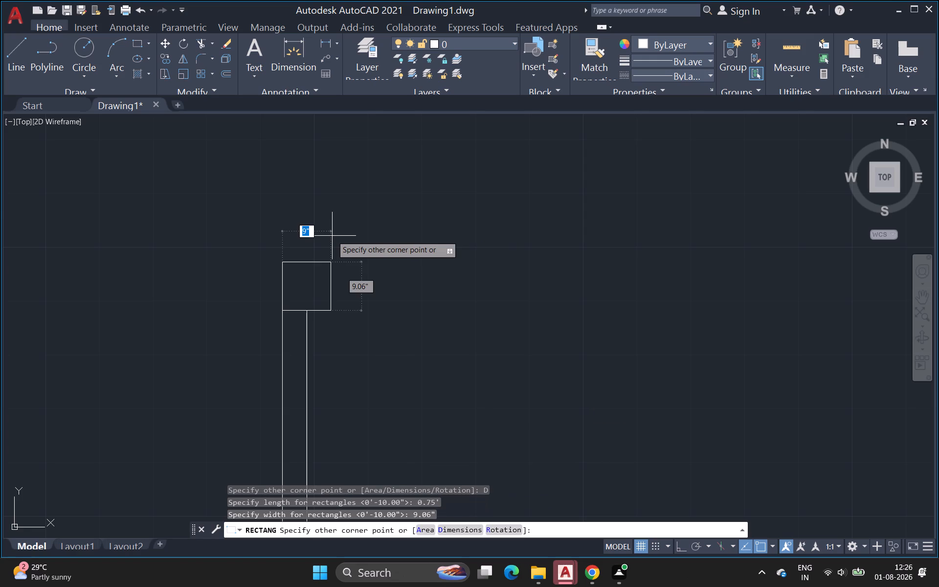
pyautogui.click(480, 283)
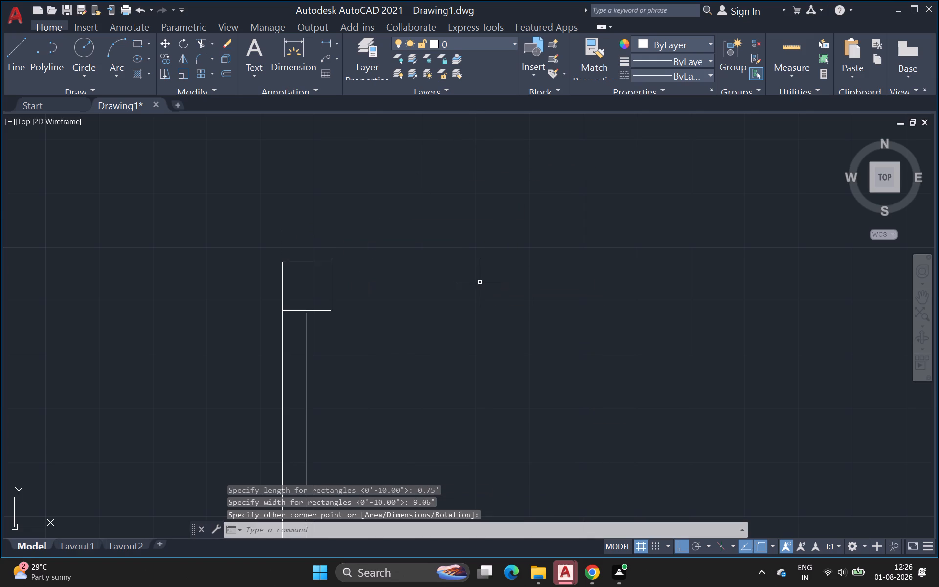
pyautogui.click(480, 282)
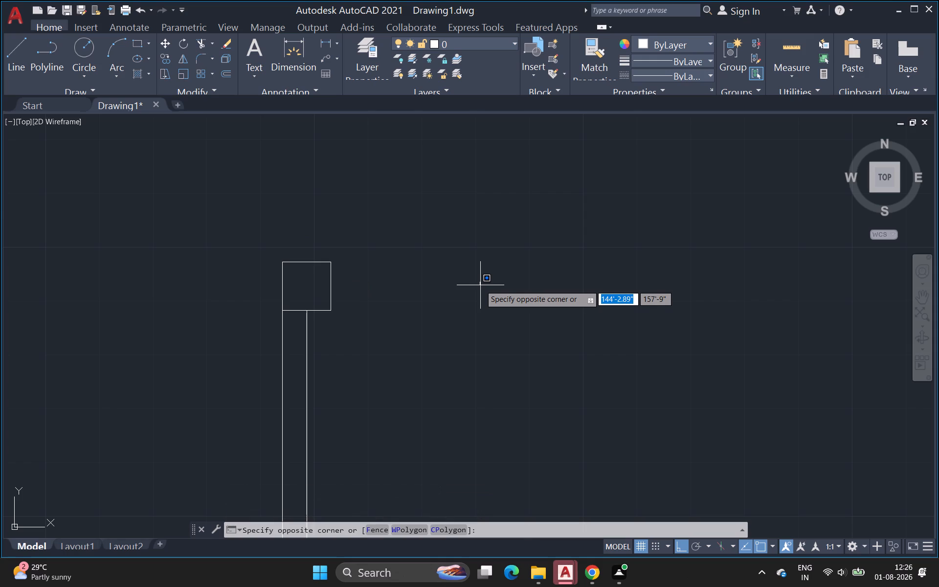
pyautogui.scroll(-4, 407, 407)
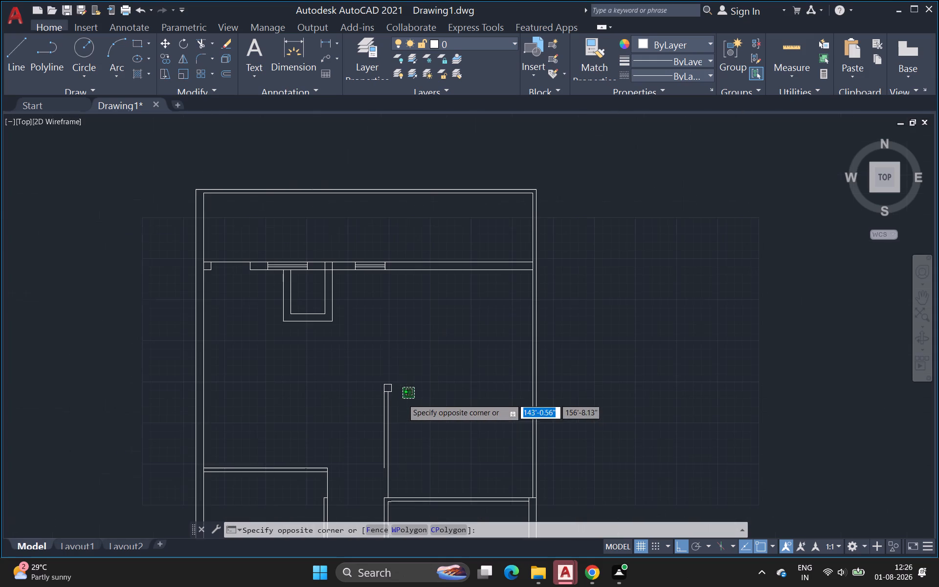
pyautogui.press('Escape')
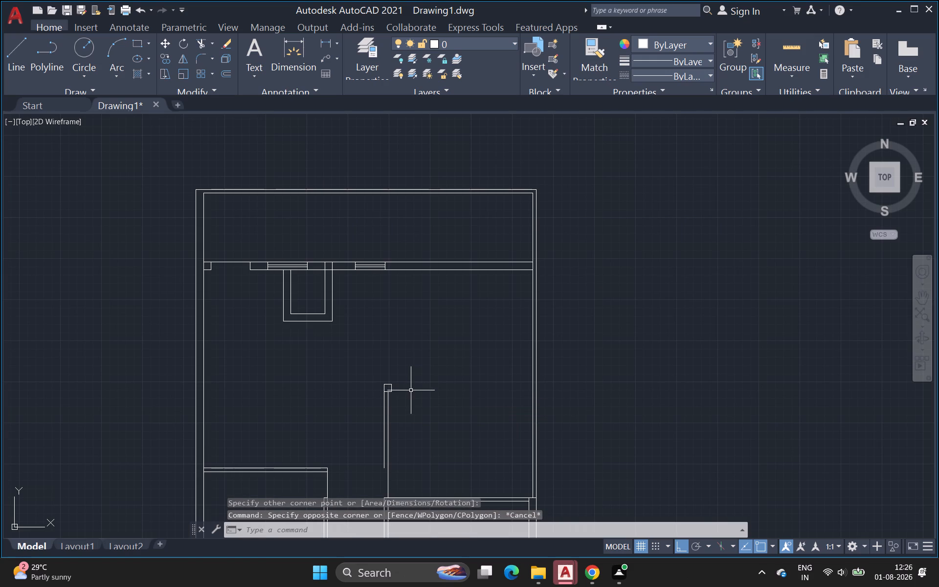
pyautogui.scroll(2, 412, 394)
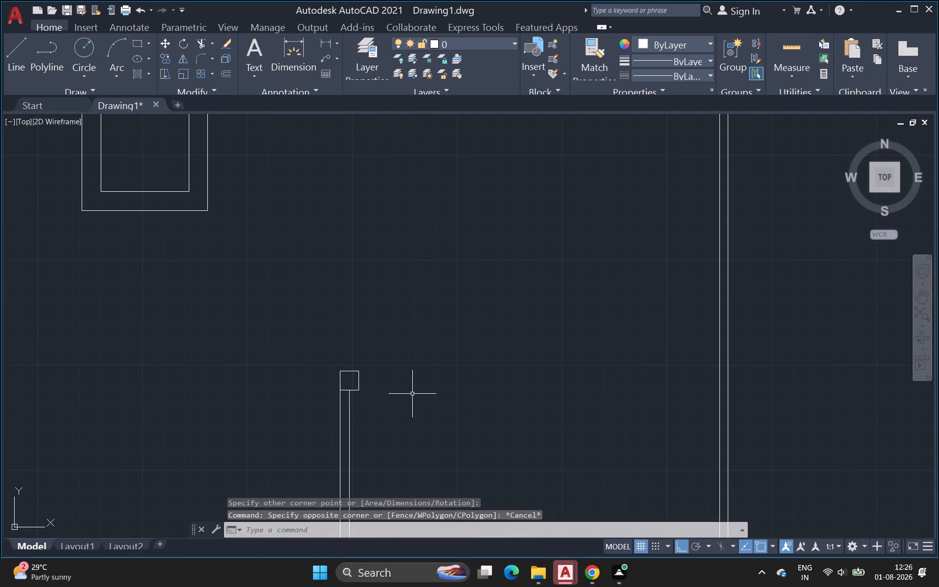
# Draw a horizontal wall line 9'3-1/2" long, running right from the small column's upper-right corner.
pyautogui.moveTo(407, 388); pyautogui.dragTo(354, 313, button='middle')
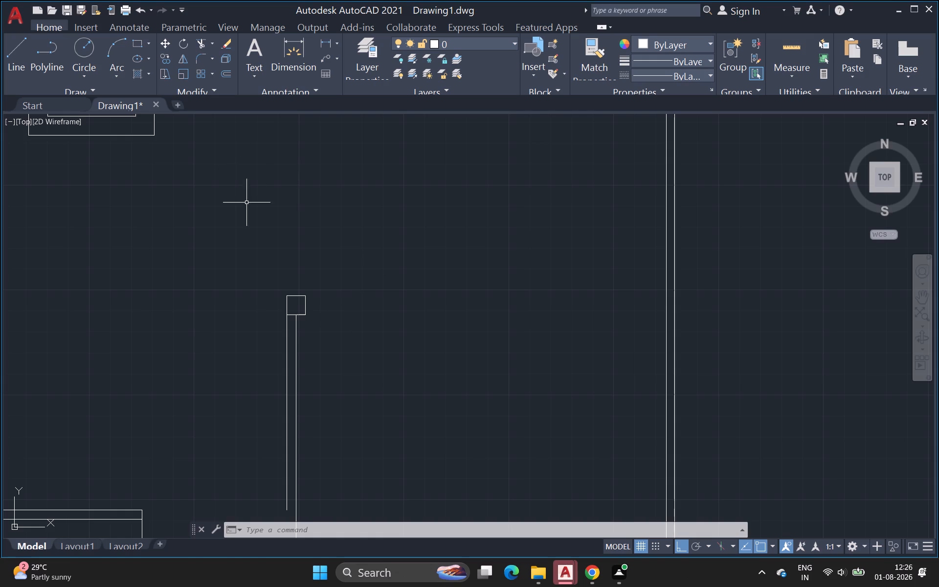
pyautogui.scroll(-1, 292, 151)
pyautogui.moveTo(291, 151); pyautogui.dragTo(204, 64, button='middle')
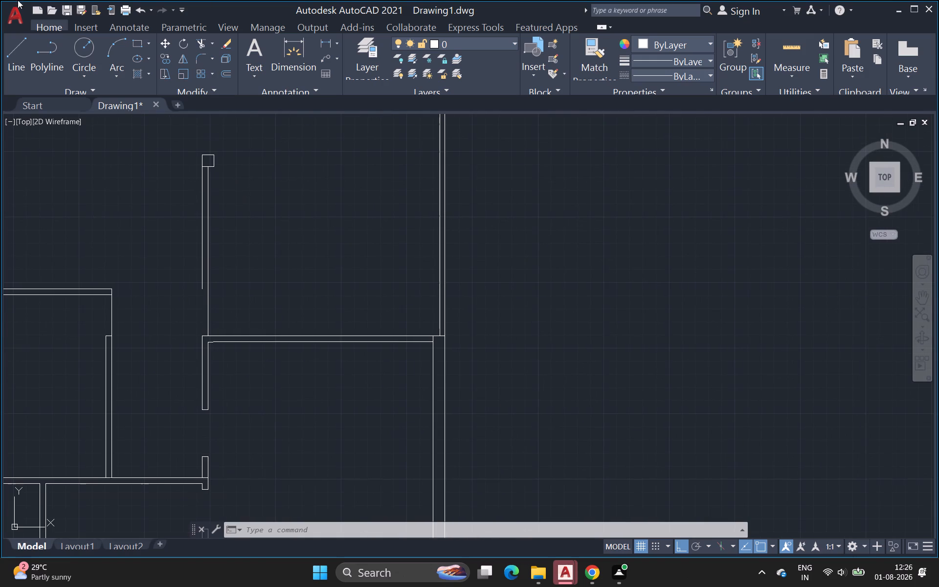
pyautogui.click(7, 53)
pyautogui.scroll(1, 219, 152)
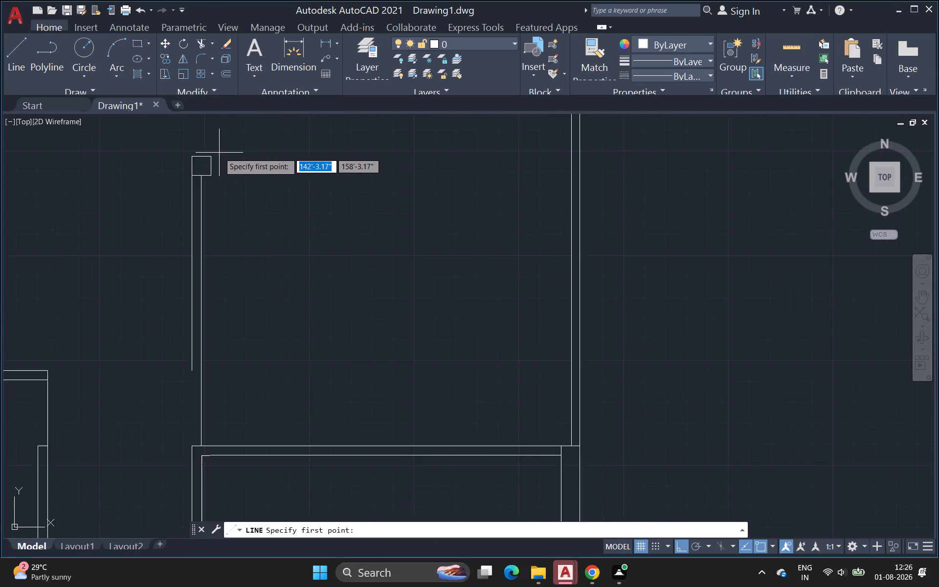
pyautogui.scroll(1, 219, 153)
pyautogui.click(206, 158)
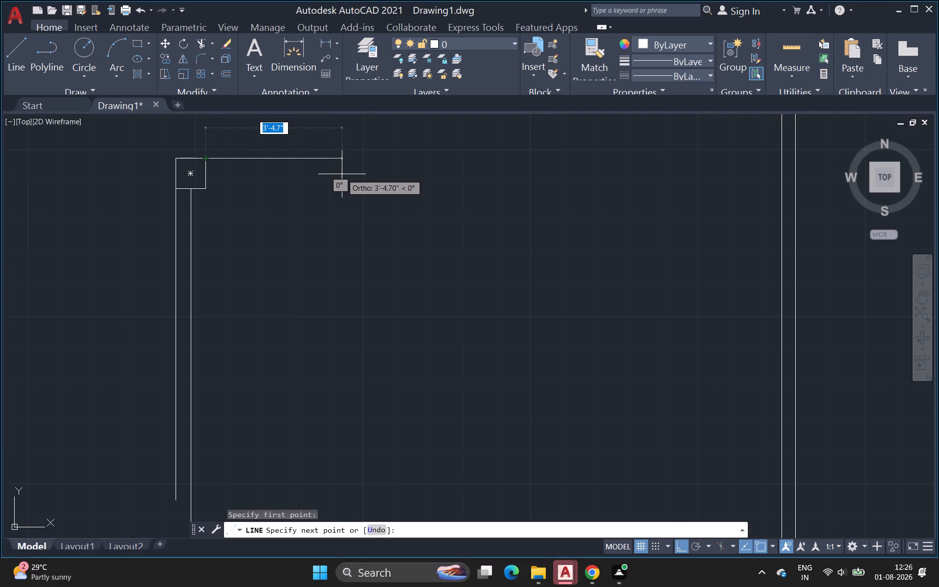
pyautogui.press('9')
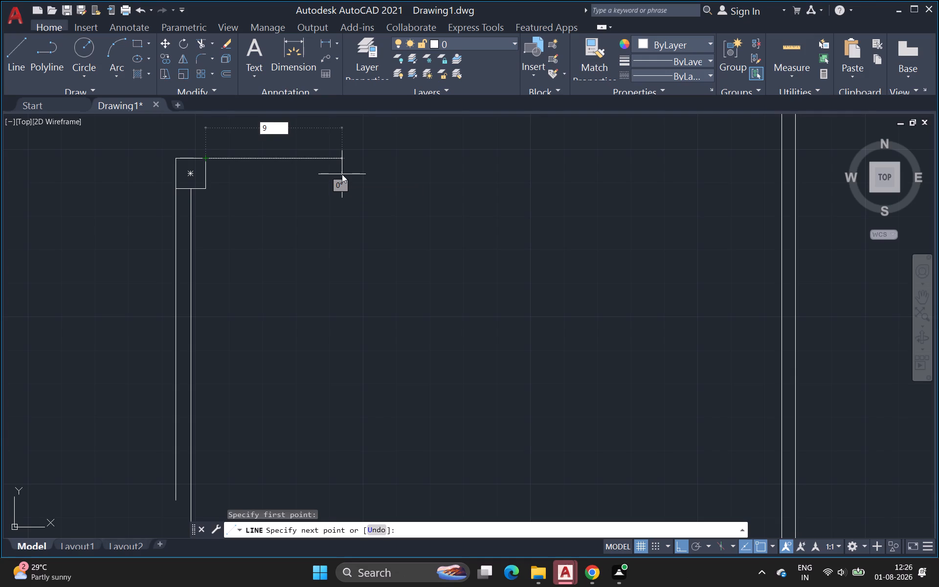
pyautogui.press("'")
pyautogui.press('3')
pyautogui.press('-')
pyautogui.press('1')
pyautogui.press('/')
pyautogui.press('2')
pyautogui.hotkey('shift', '"')
pyautogui.press('Return')
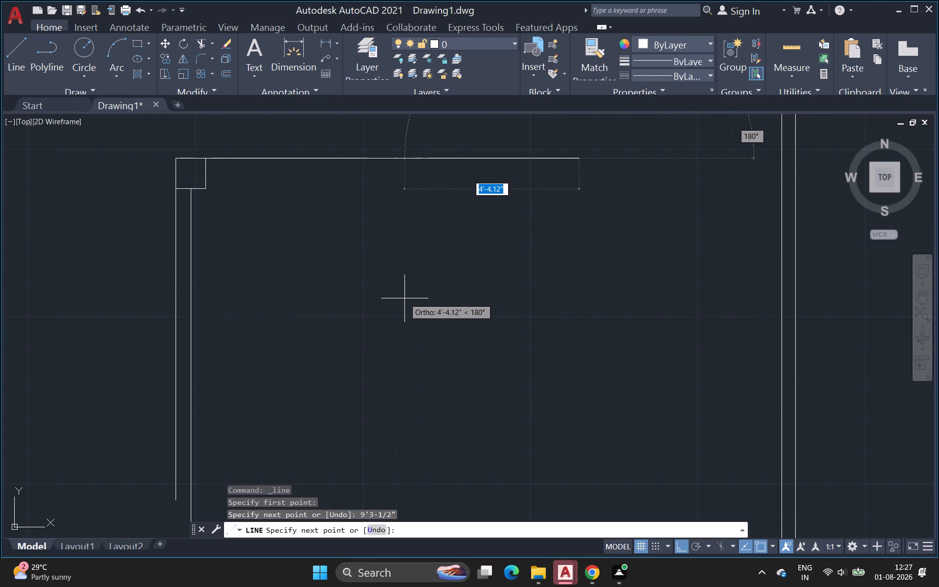
pyautogui.moveTo(408, 290); pyautogui.dragTo(356, 355, button='middle')
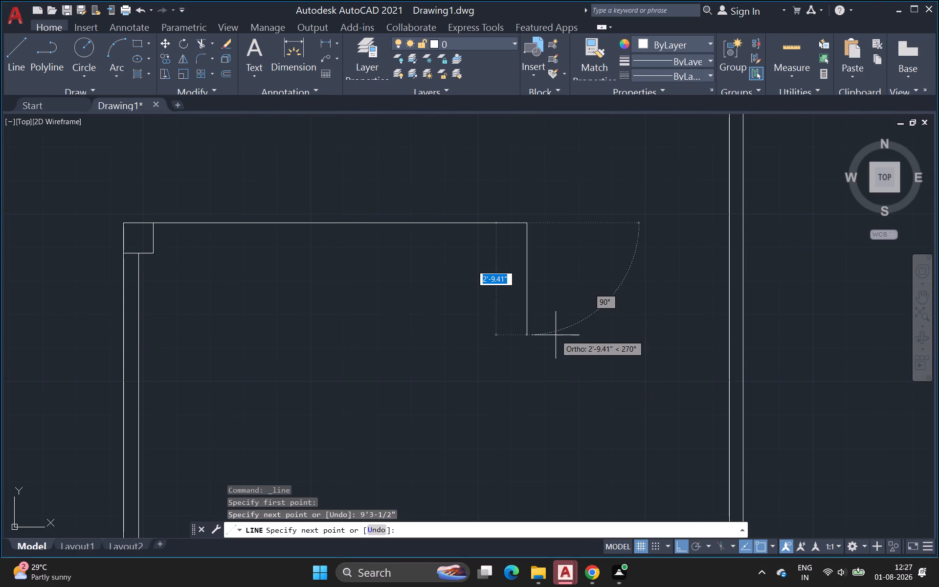
pyautogui.press('space')
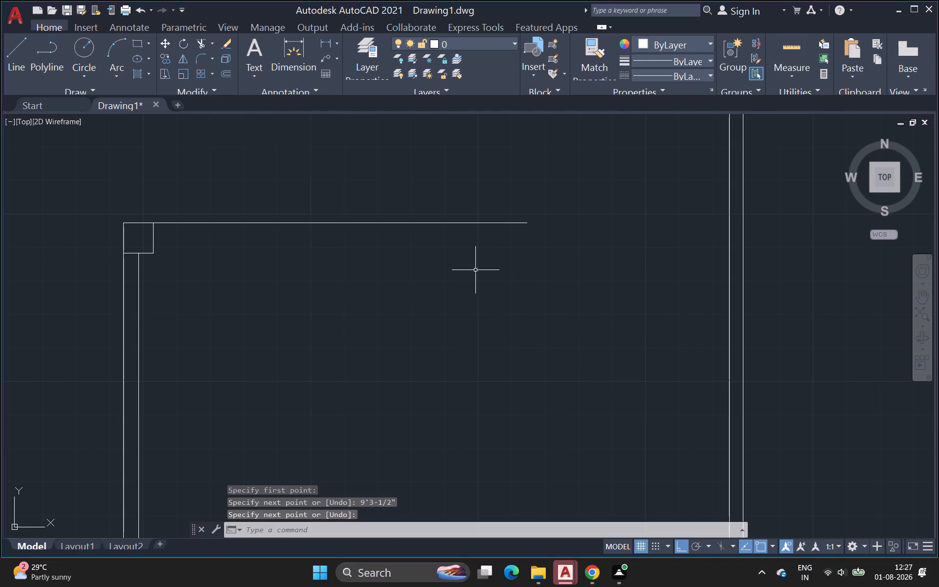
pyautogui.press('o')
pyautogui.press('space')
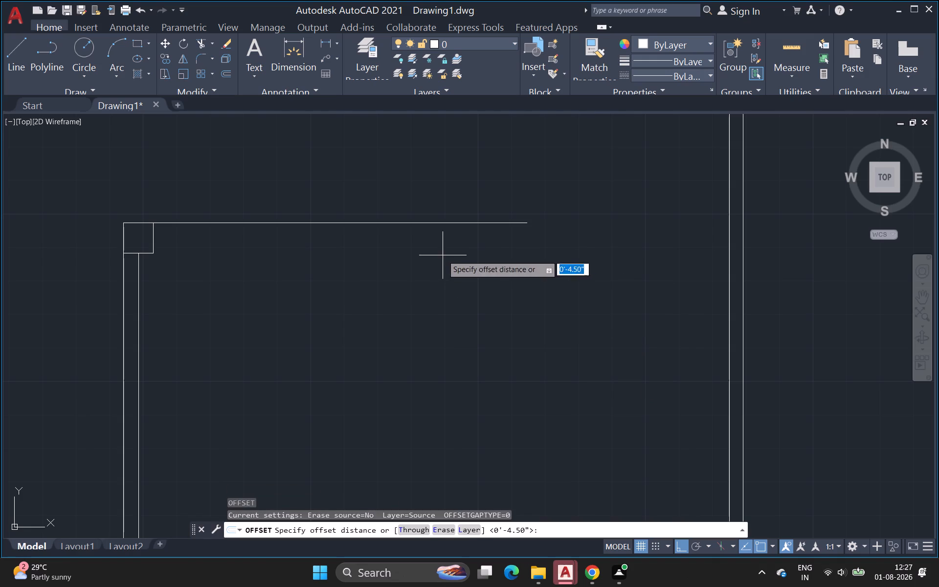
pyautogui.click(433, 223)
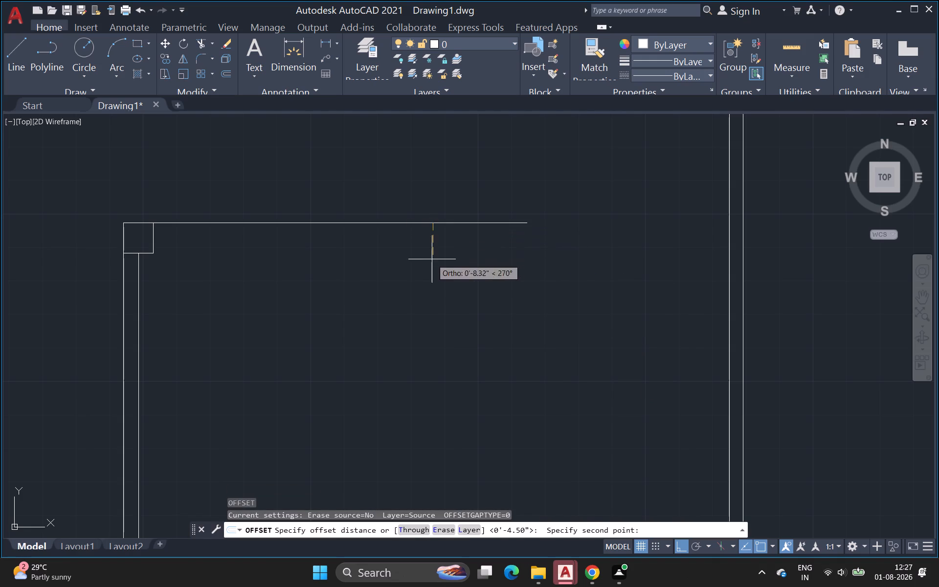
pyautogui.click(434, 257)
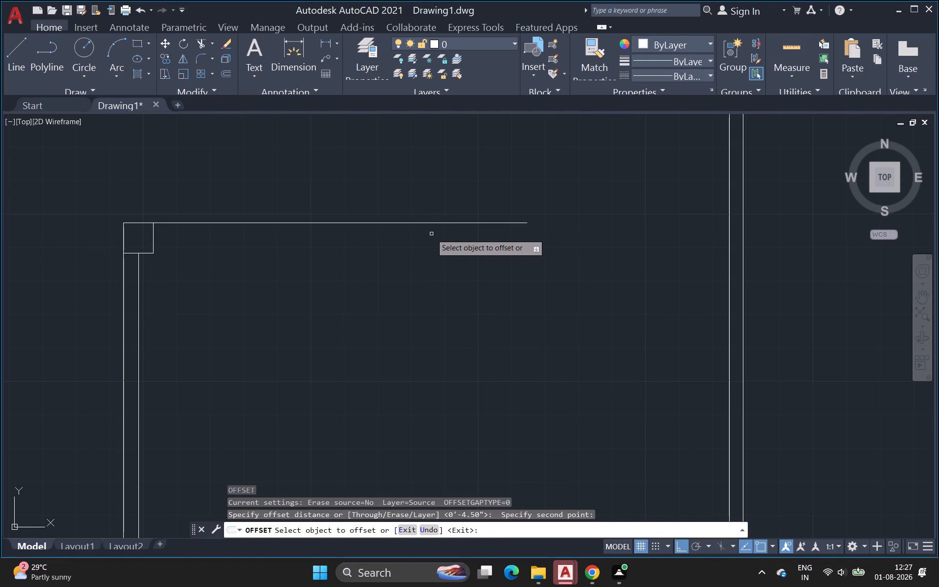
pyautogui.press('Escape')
# Offset the new horizontal wall line 4.5" downward to form the wall's second face.
pyautogui.press('space')
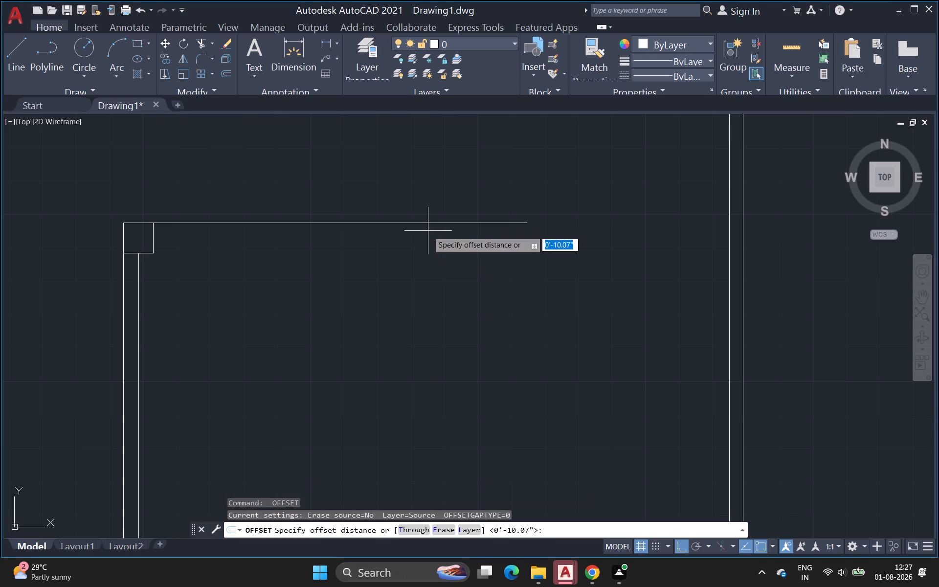
pyautogui.click(428, 223)
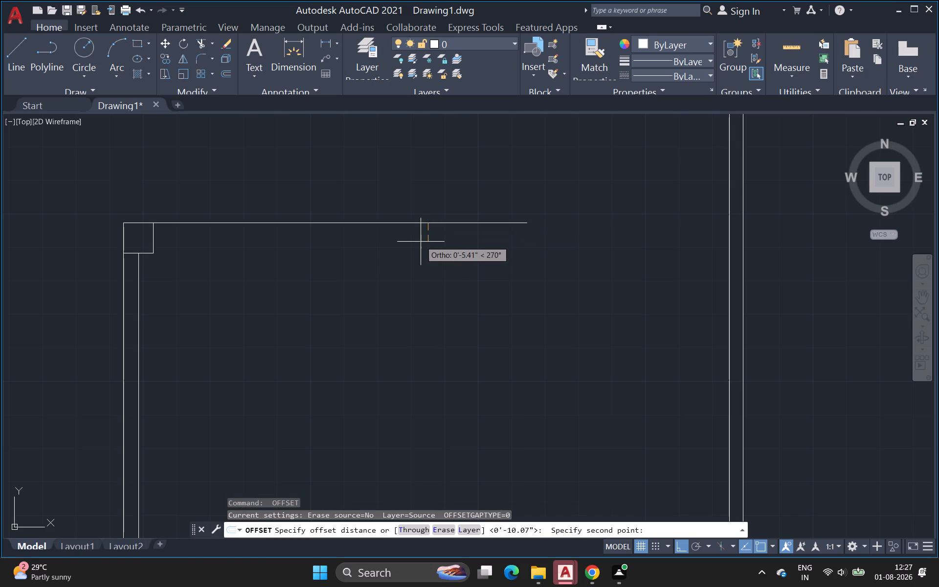
pyautogui.press('4')
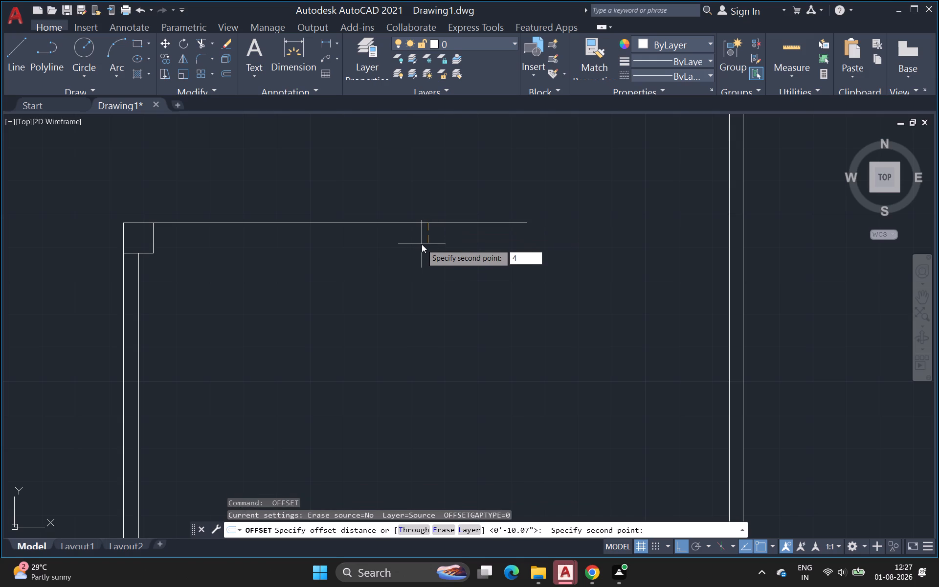
pyautogui.write('.5')
pyautogui.press('Return')
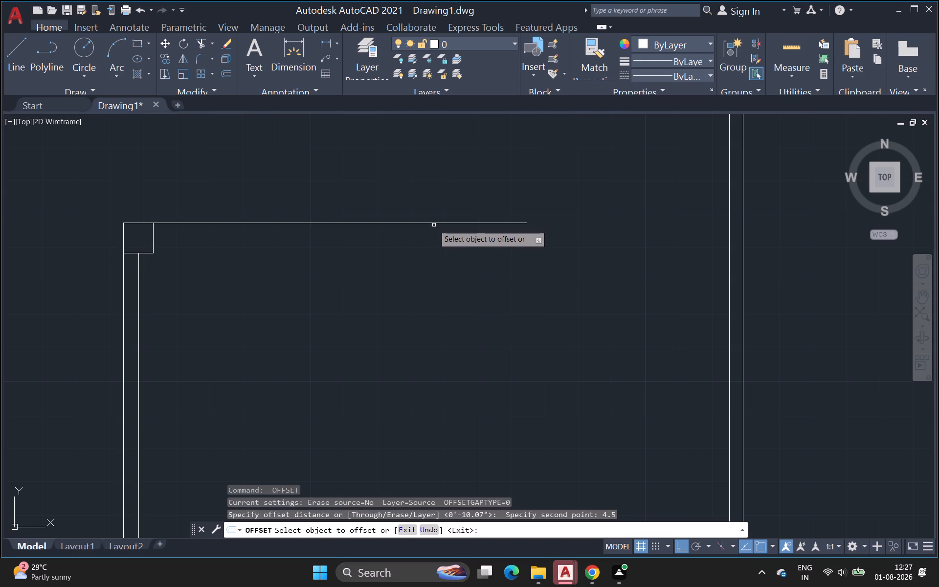
pyautogui.click(434, 224)
pyautogui.click(435, 237)
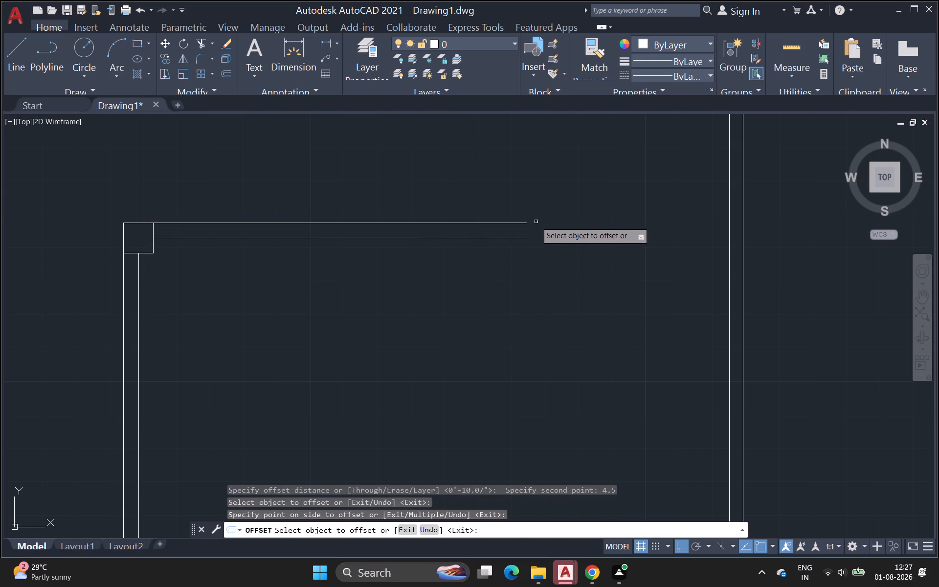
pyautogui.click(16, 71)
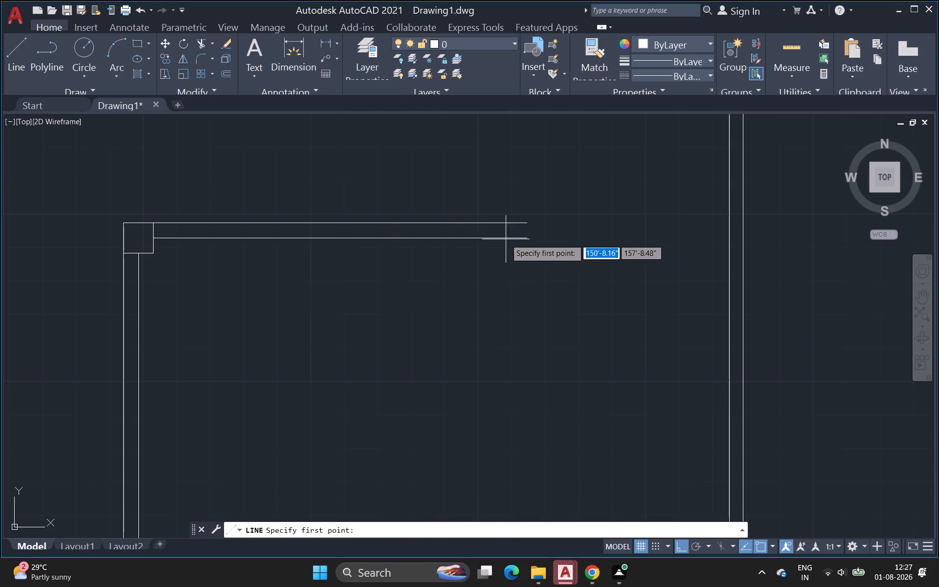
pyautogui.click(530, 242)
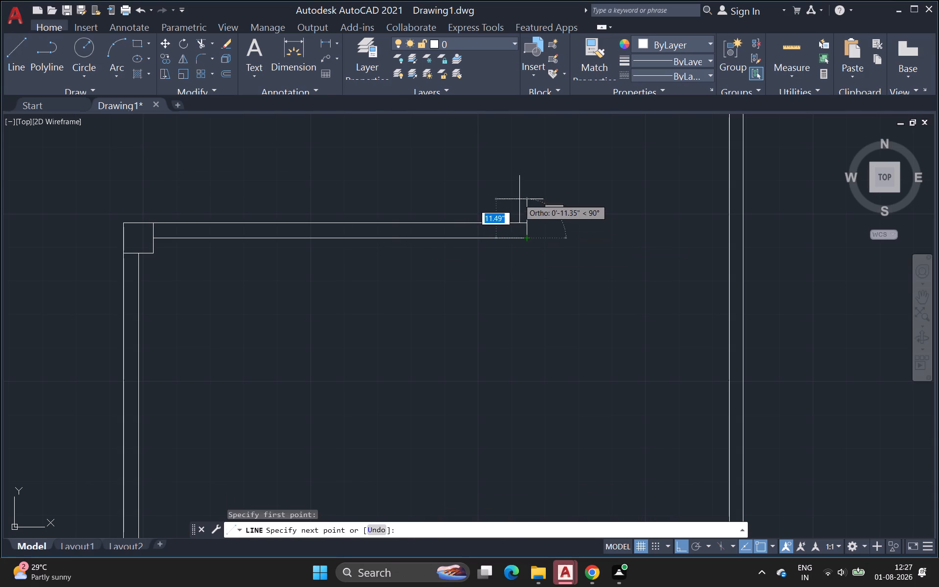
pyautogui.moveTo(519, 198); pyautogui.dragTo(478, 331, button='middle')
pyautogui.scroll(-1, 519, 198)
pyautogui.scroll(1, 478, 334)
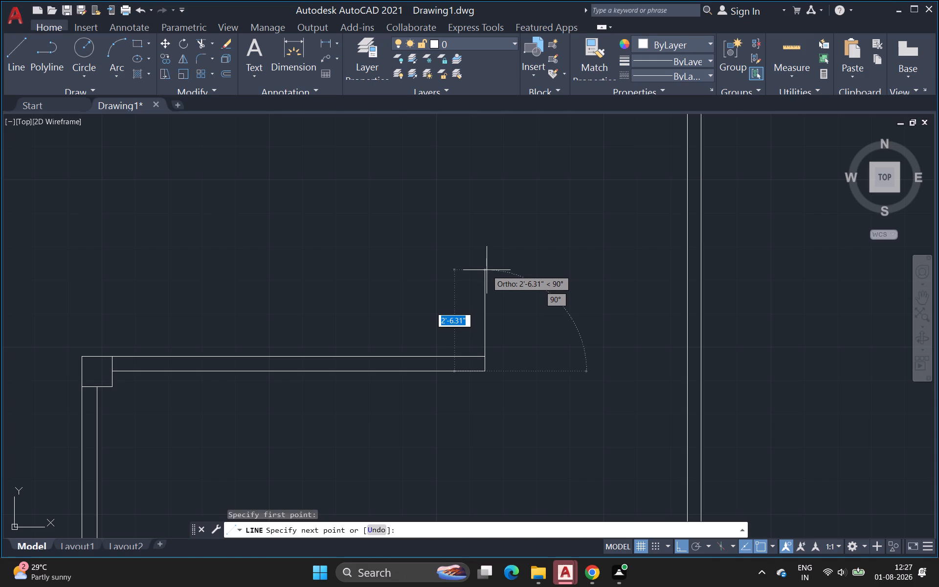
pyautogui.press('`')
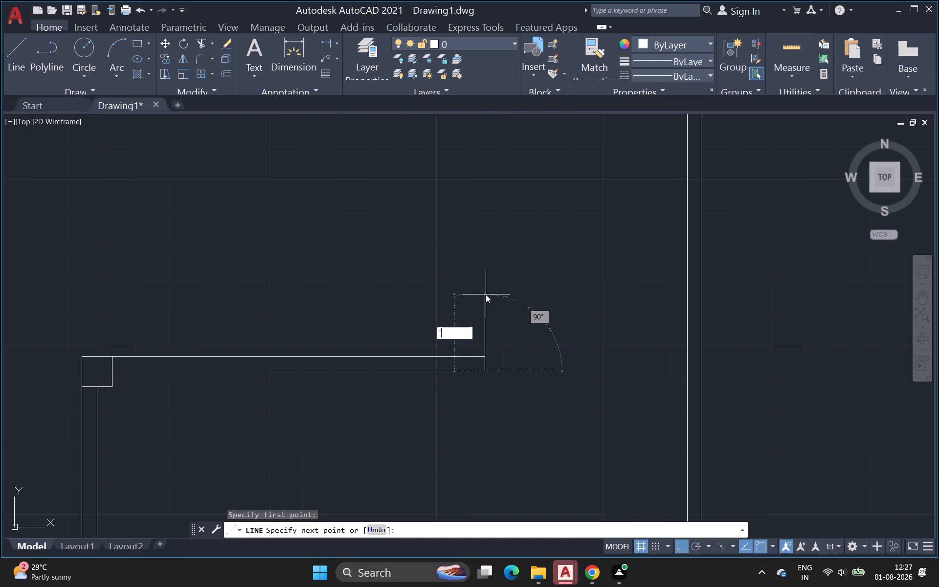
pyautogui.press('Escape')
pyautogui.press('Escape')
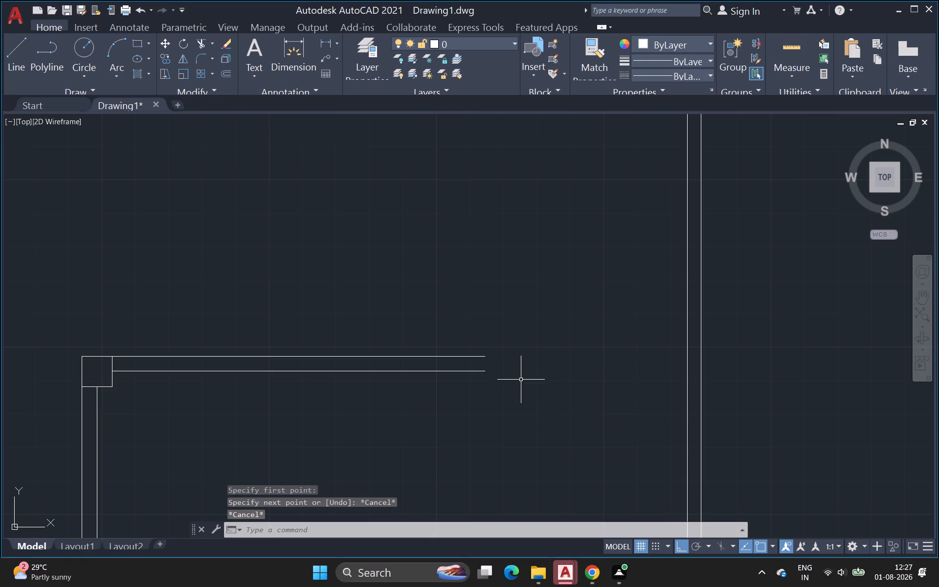
# Draw a pier outline 2' high and 9" wide with lines, rising from the upper wall line's right end and closing back onto that line.
pyautogui.press('l')
pyautogui.press('Return')
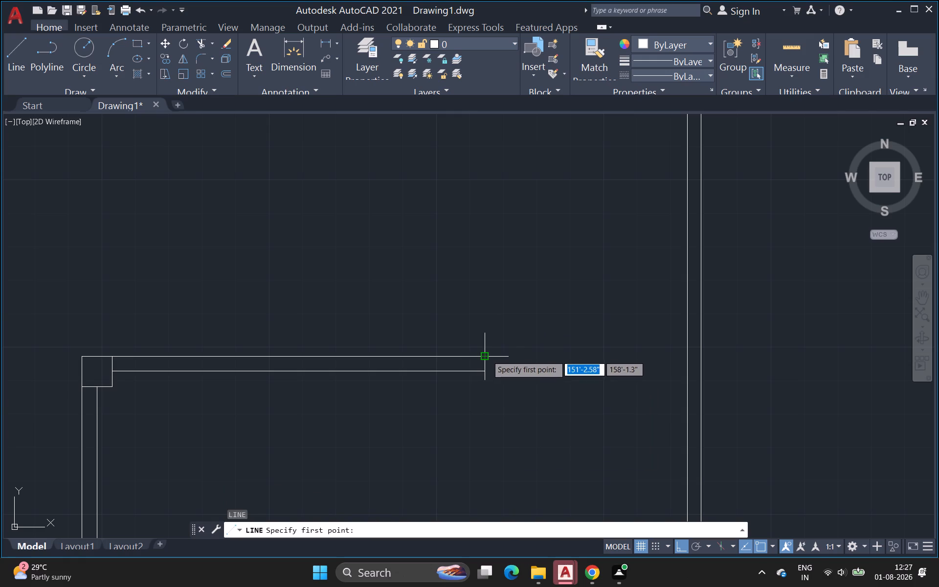
pyautogui.moveTo(487, 356); pyautogui.dragTo(487, 333)
pyautogui.press('2')
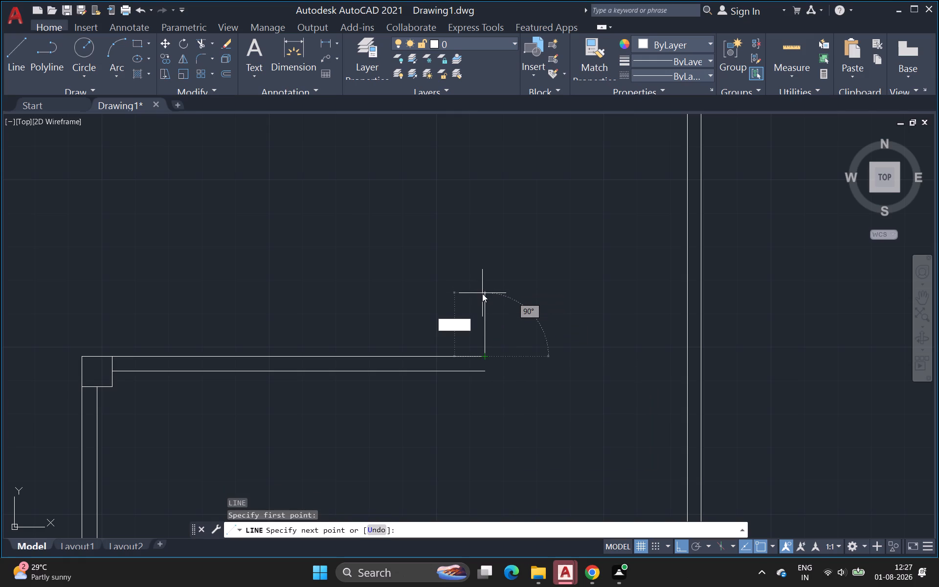
pyautogui.press(';')
pyautogui.press('BackSpace')
pyautogui.press("'")
pyautogui.press('Return')
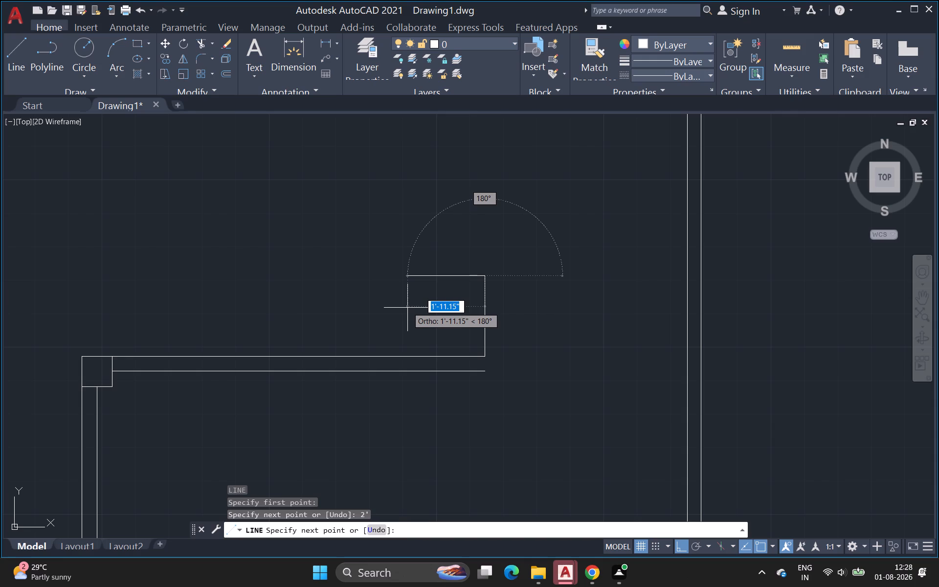
pyautogui.write('9"')
pyautogui.press('Return')
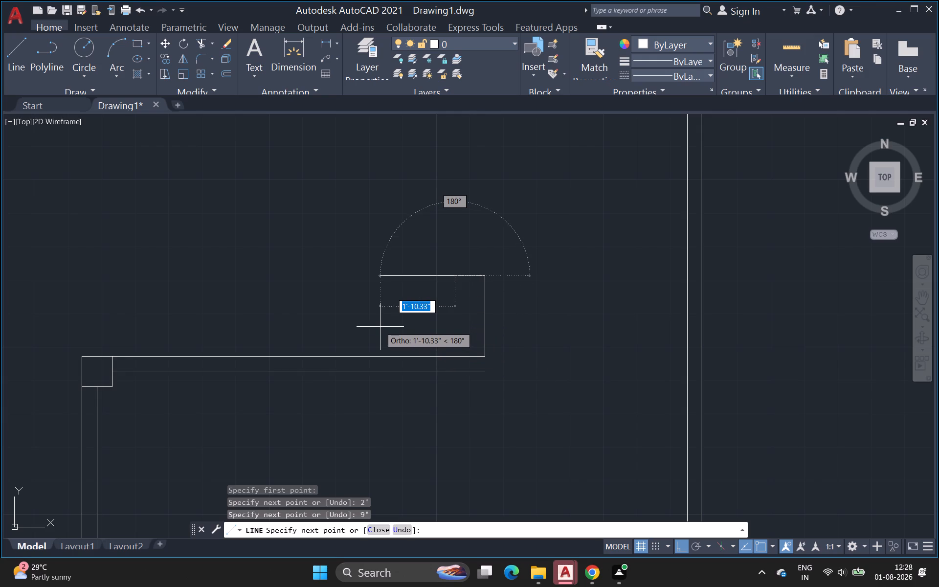
pyautogui.click(456, 355)
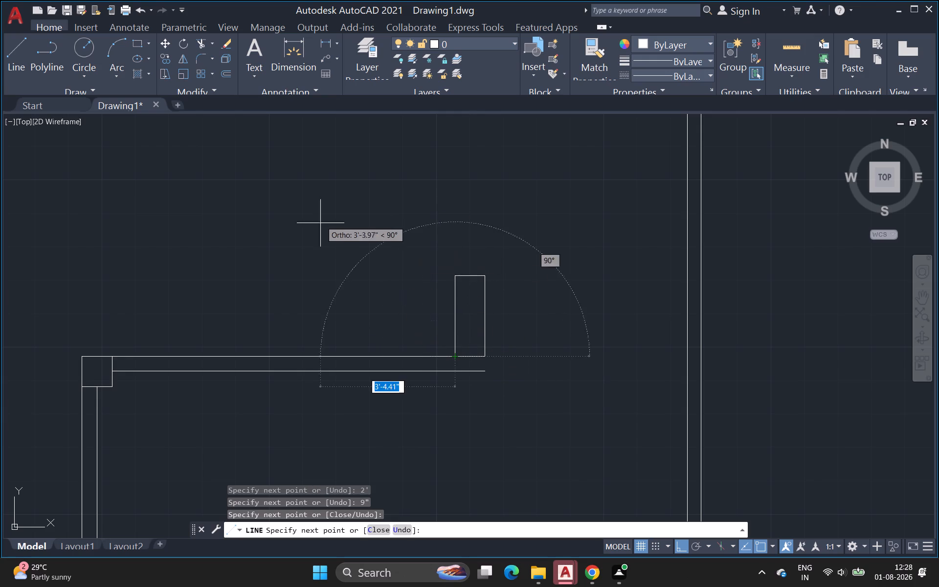
pyautogui.press('space')
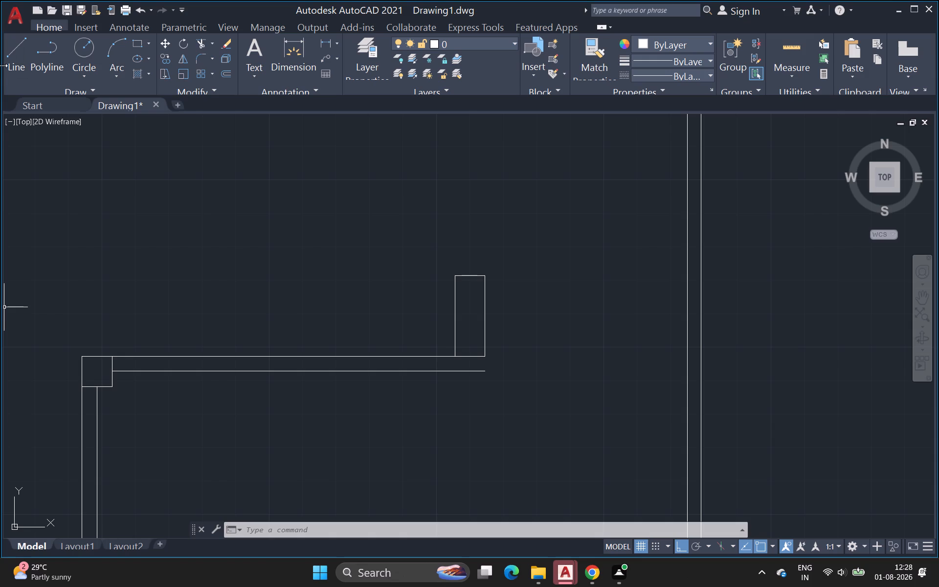
# Draw a vertical wall line 2'6" long, running down from the right end of the horizontal wall's lower line.
pyautogui.click(11, 50)
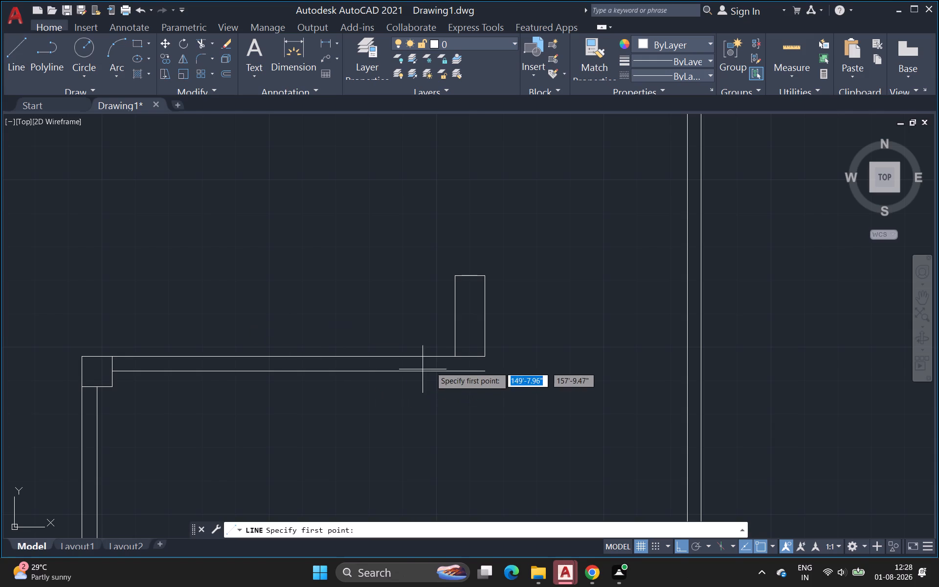
pyautogui.click(488, 372)
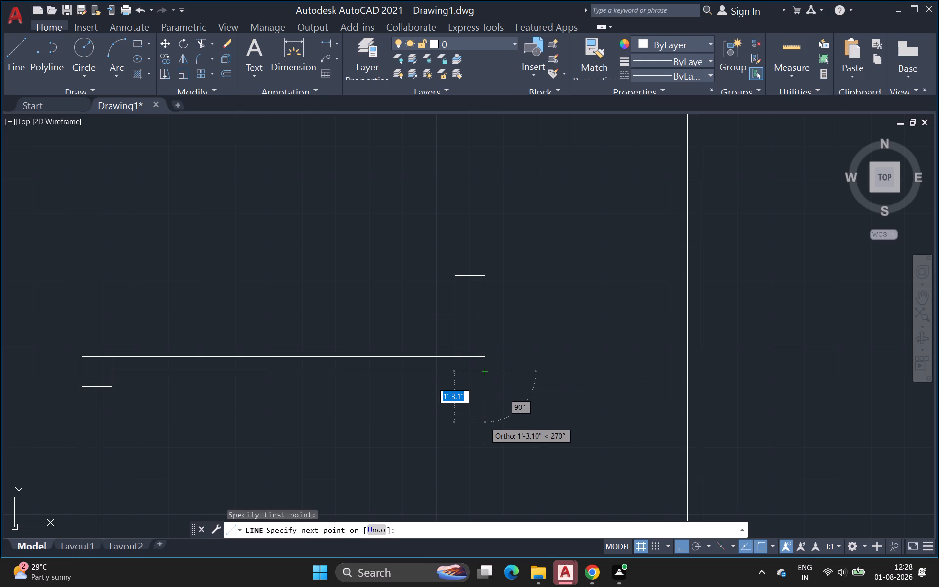
pyautogui.press('2')
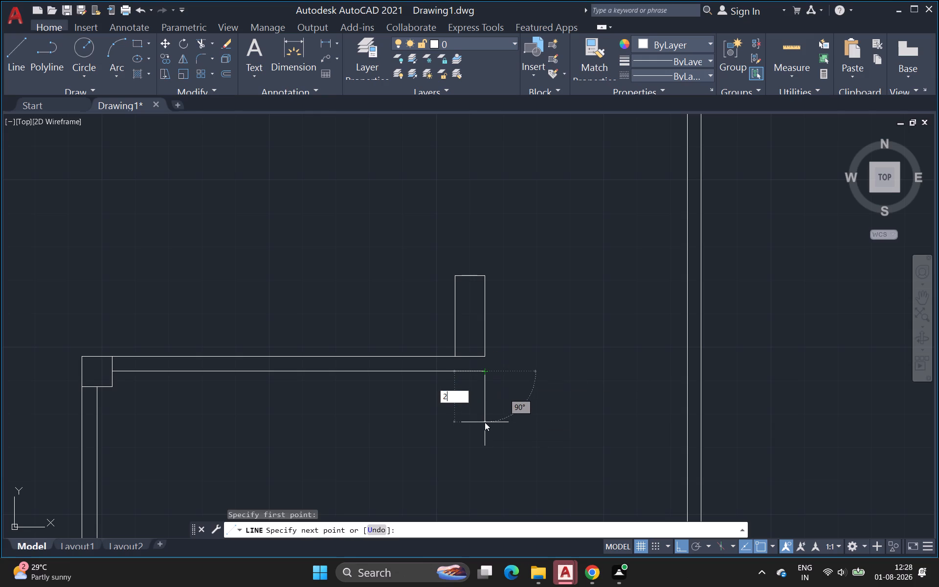
pyautogui.press(';')
pyautogui.press('BackSpace')
pyautogui.press("'")
pyautogui.press('6')
pyautogui.press('Return')
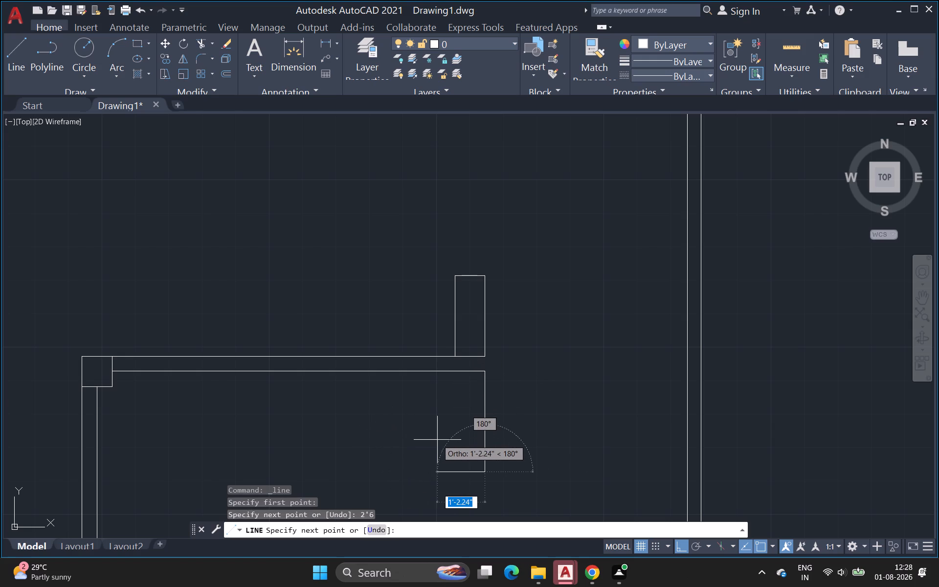
pyautogui.press('Return')
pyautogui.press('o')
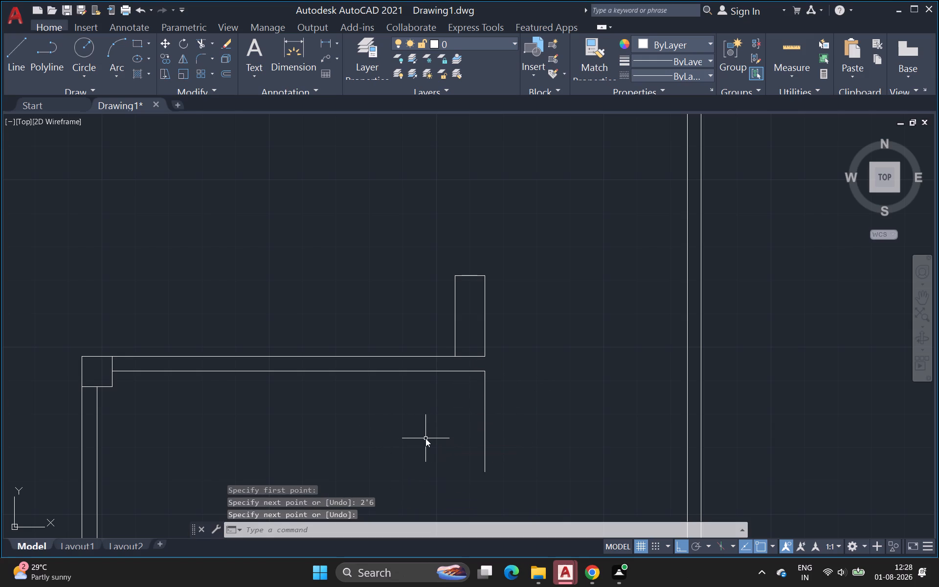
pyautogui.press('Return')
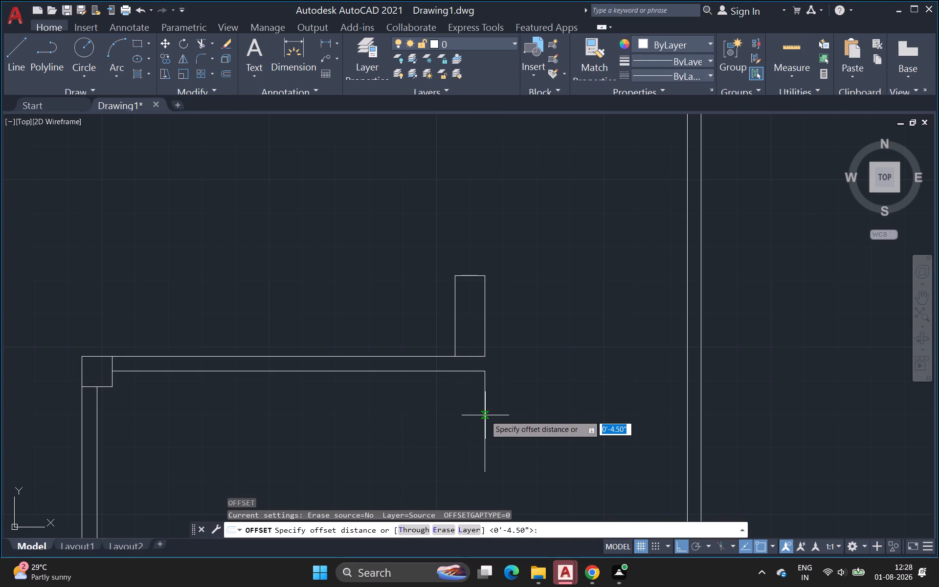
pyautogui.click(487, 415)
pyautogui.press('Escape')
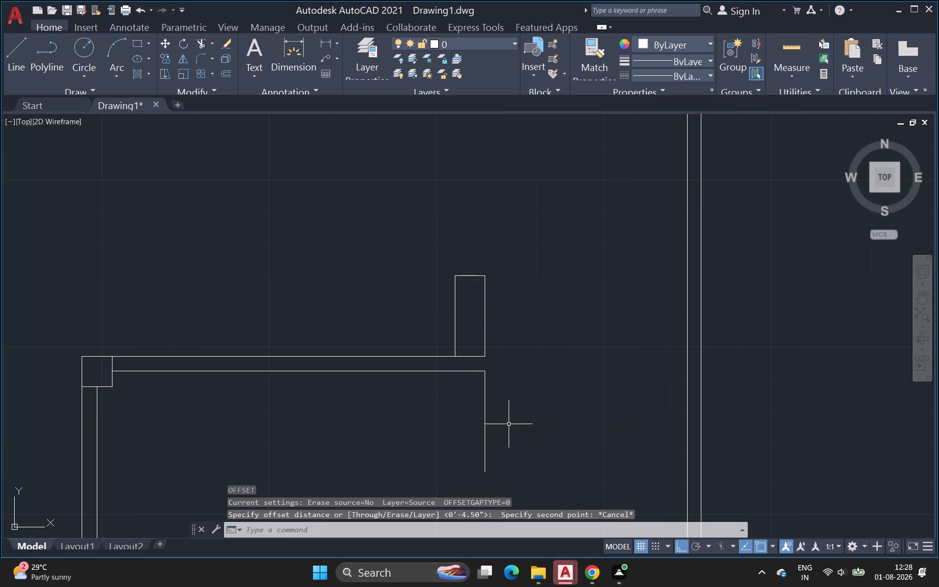
# Offset the new 2'6" vertical line 4.5" to the left to form the short wall's second face.
pyautogui.press('space')
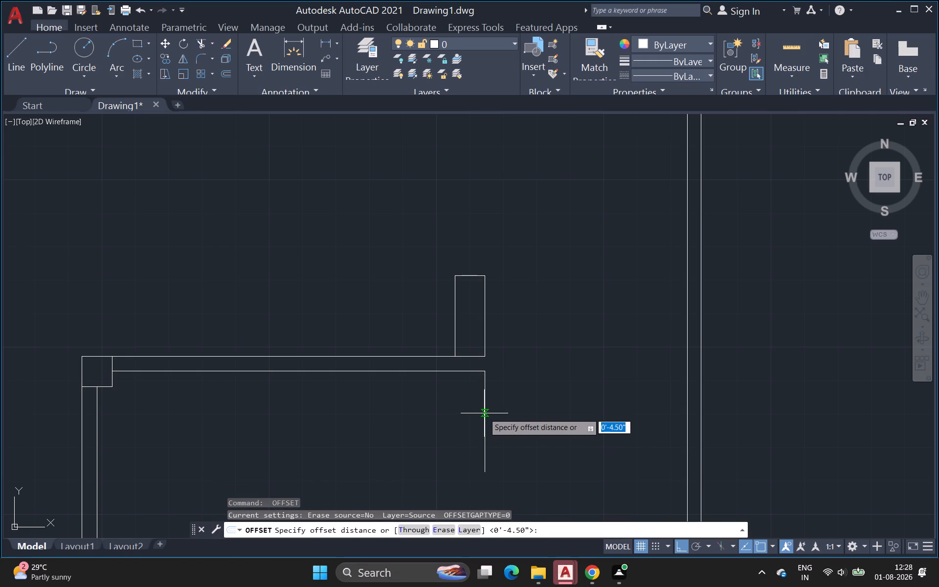
pyautogui.click(486, 412)
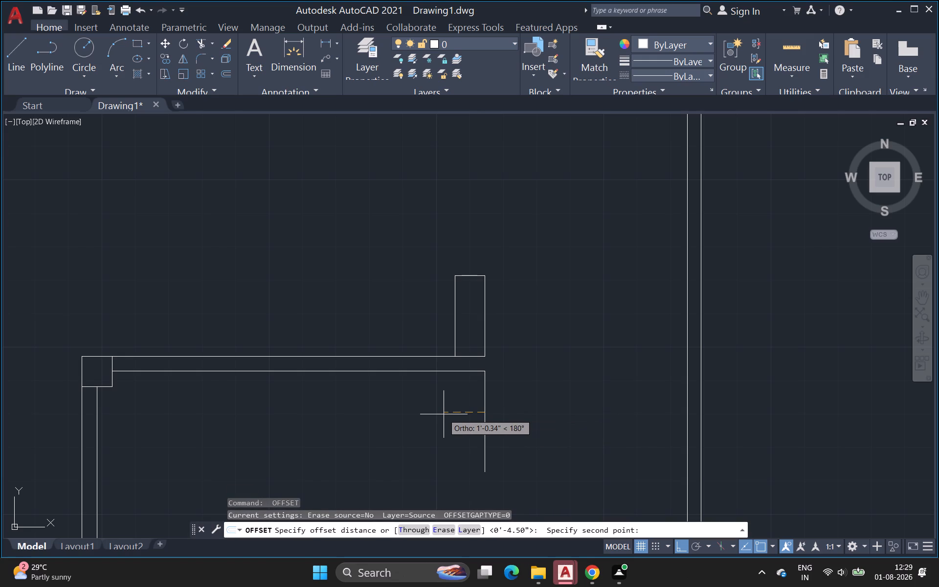
pyautogui.press('4')
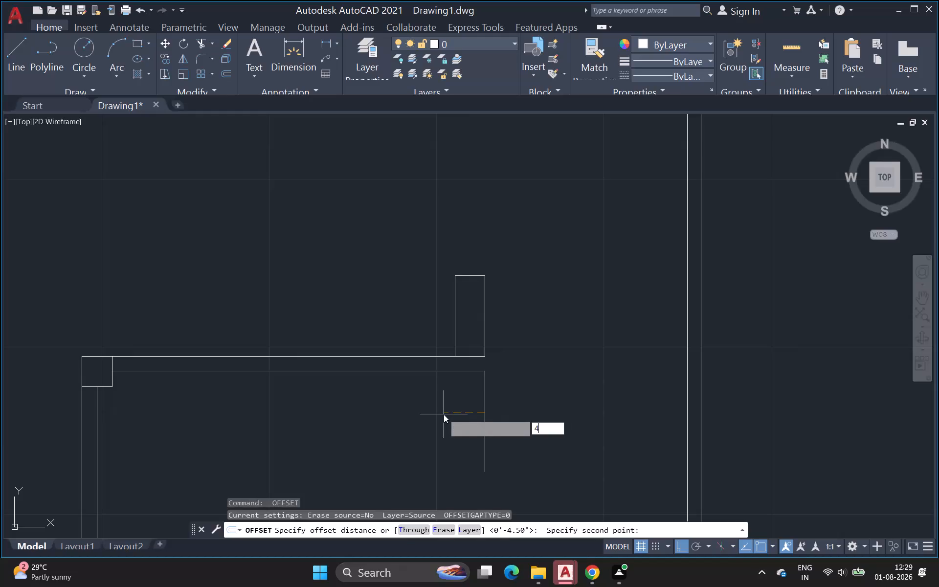
pyautogui.press('.')
pyautogui.press('5')
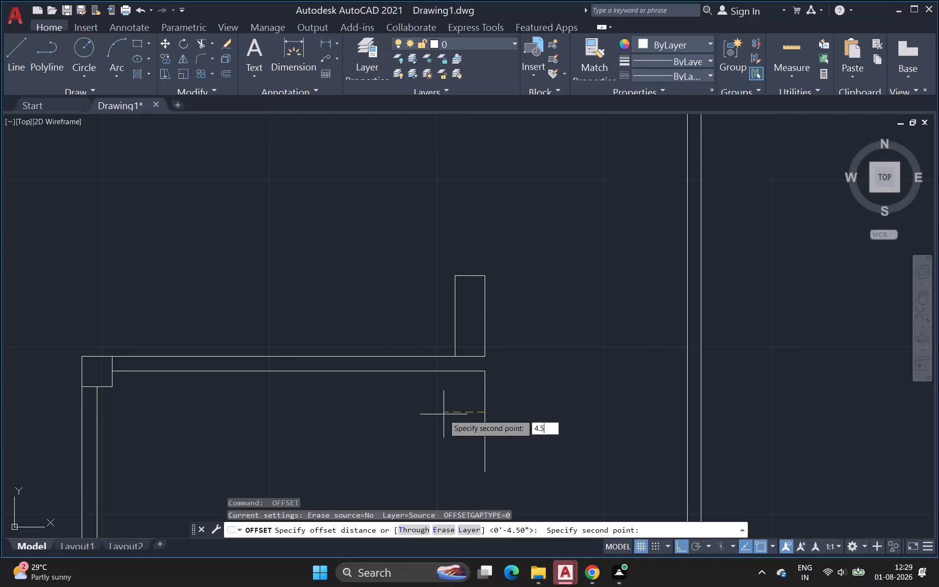
pyautogui.hotkey('shift', '"')
pyautogui.press('Return')
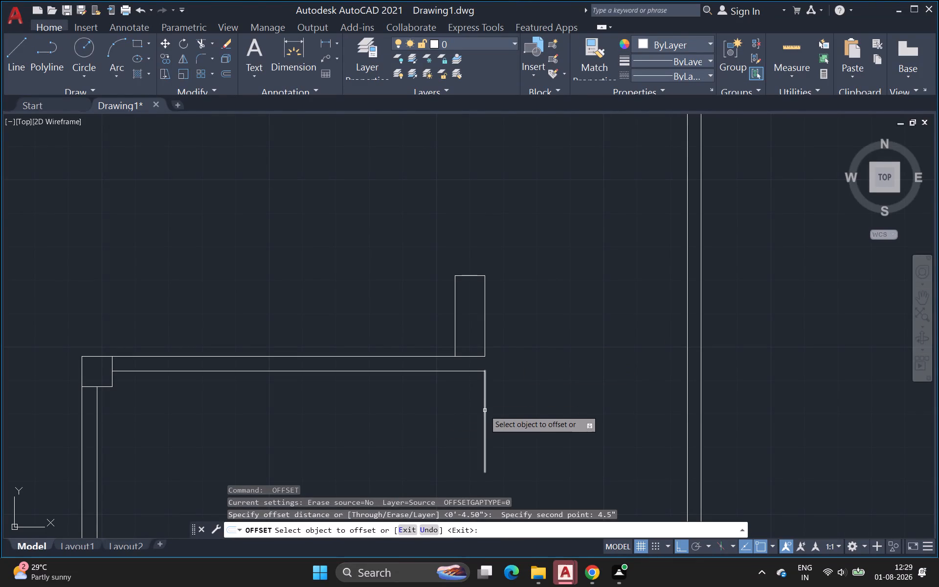
pyautogui.click(485, 409)
pyautogui.click(473, 414)
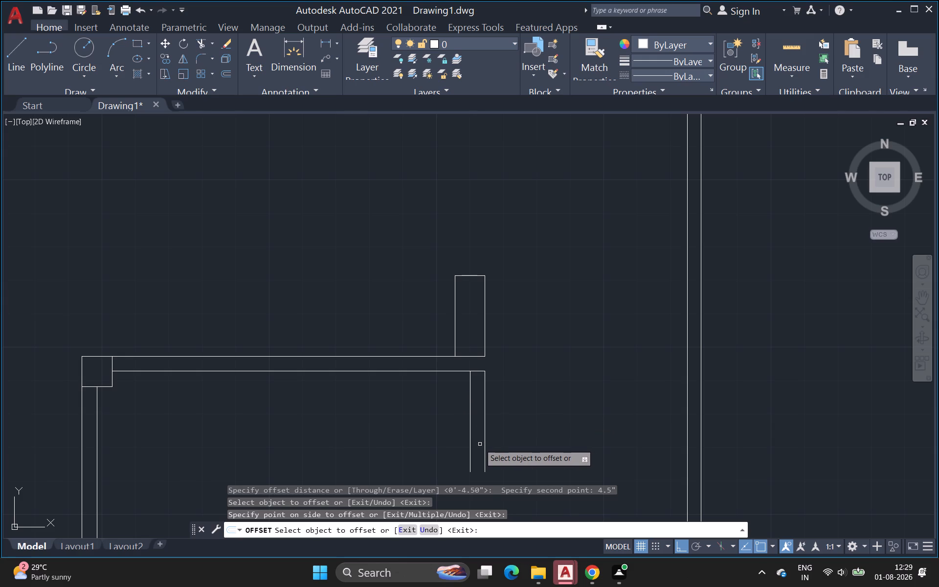
# Draw a horizontal line from the lower end of the short wall's left face across to the near face of the long vertical wall.
pyautogui.scroll(-1, 421, 421)
pyautogui.moveTo(420, 421); pyautogui.dragTo(385, 379, button='middle')
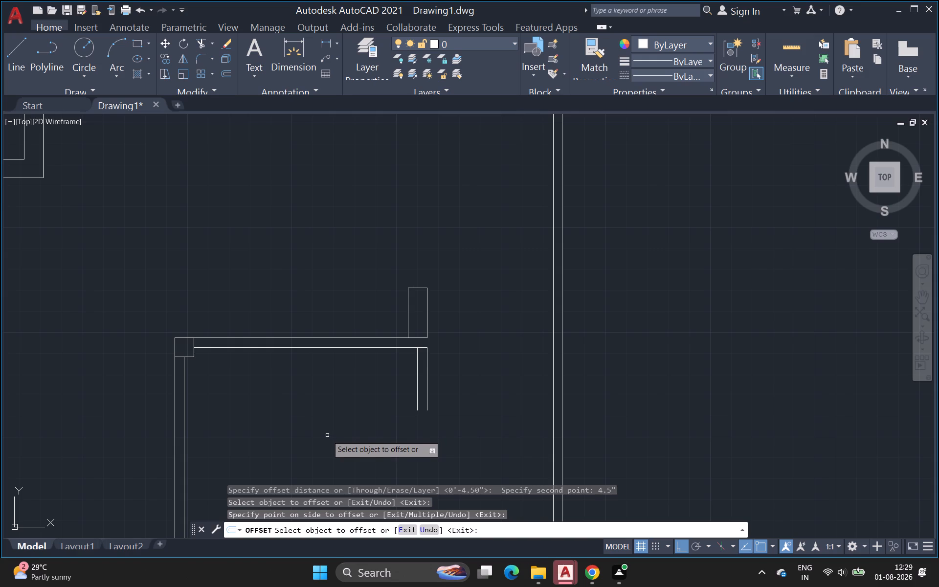
pyautogui.click(16, 59)
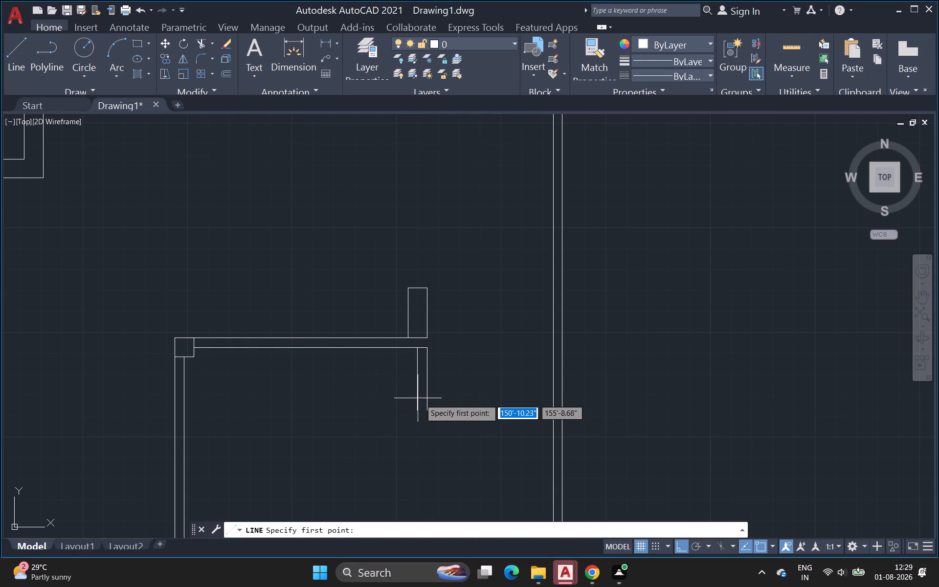
pyautogui.scroll(2, 425, 421)
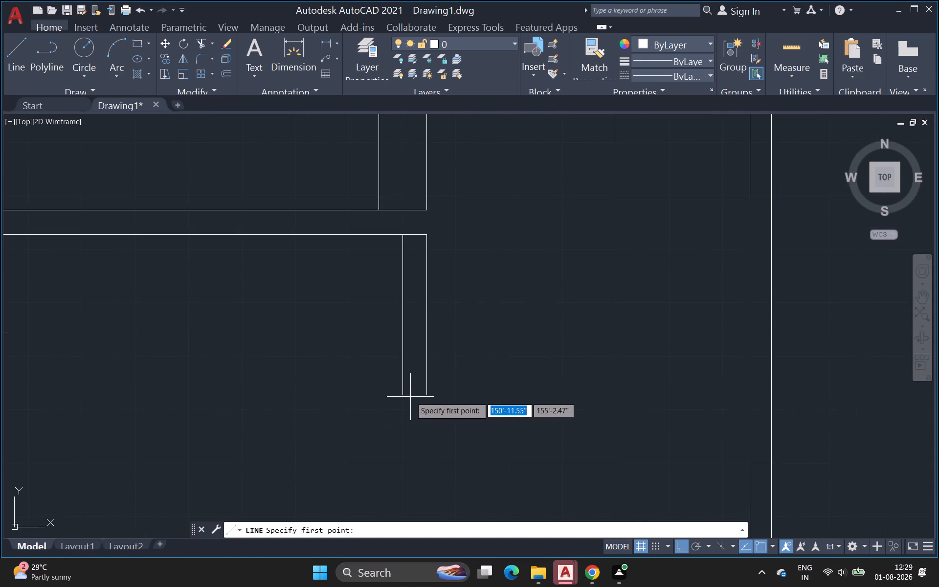
pyautogui.click(405, 395)
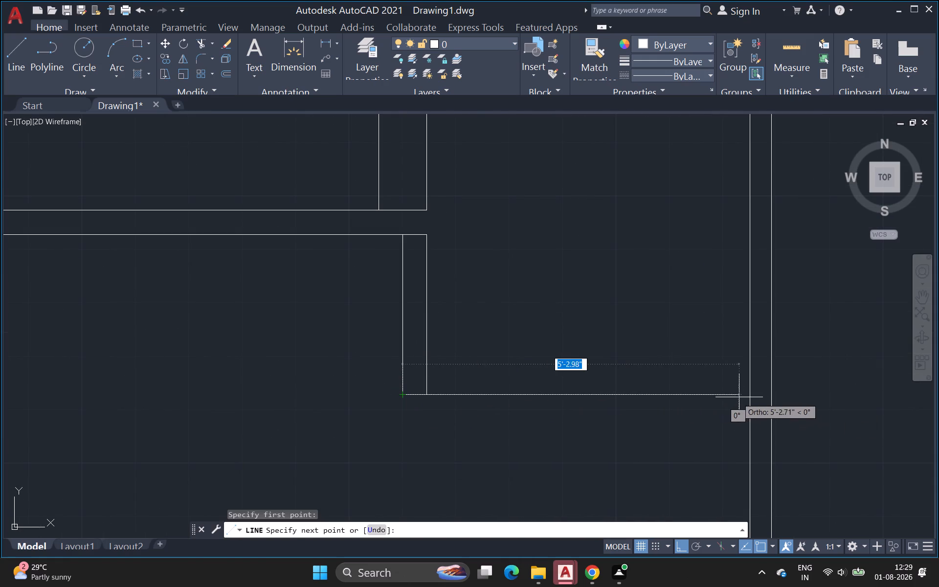
pyautogui.click(747, 392)
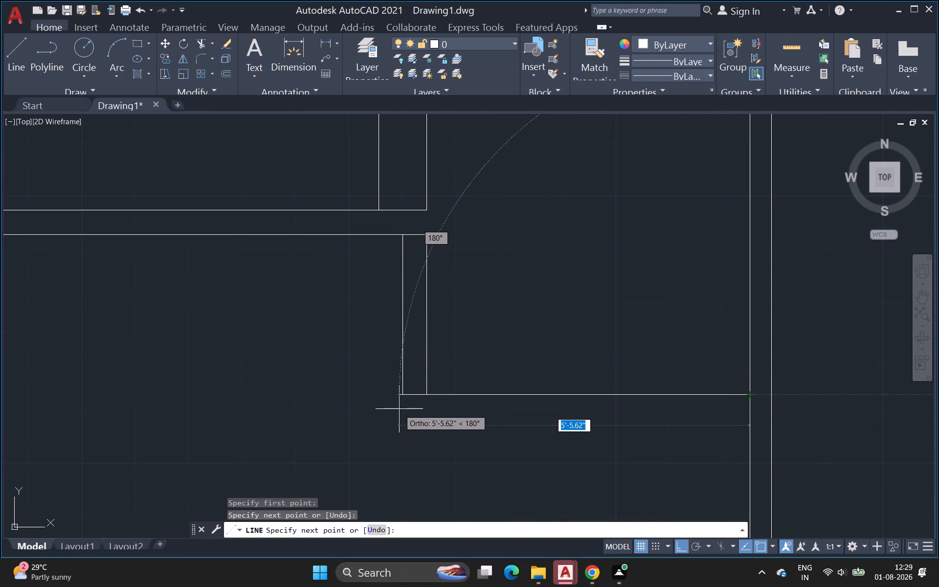
pyautogui.press('space')
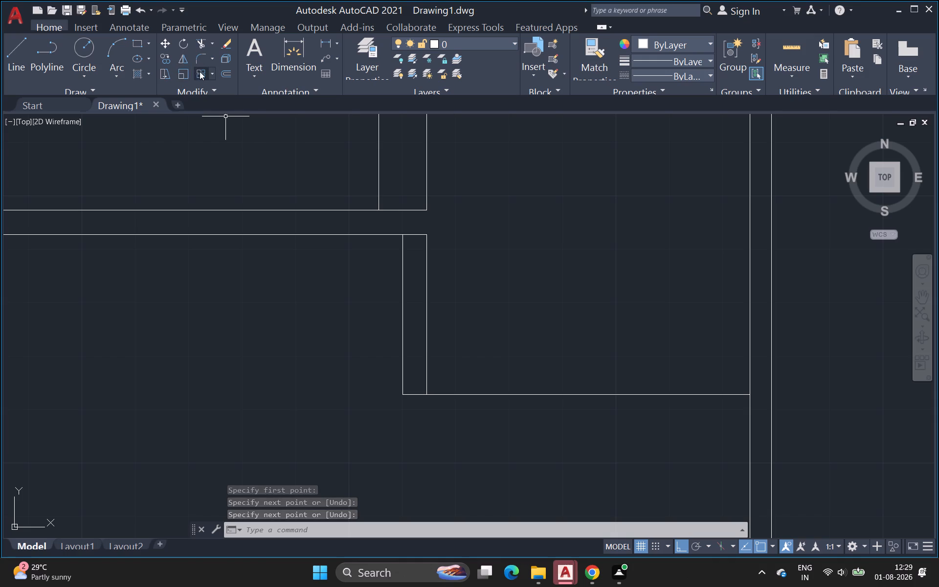
# Offset the new horizontal line 4.5" downward to form the second face of the connecting wall.
pyautogui.click(229, 75)
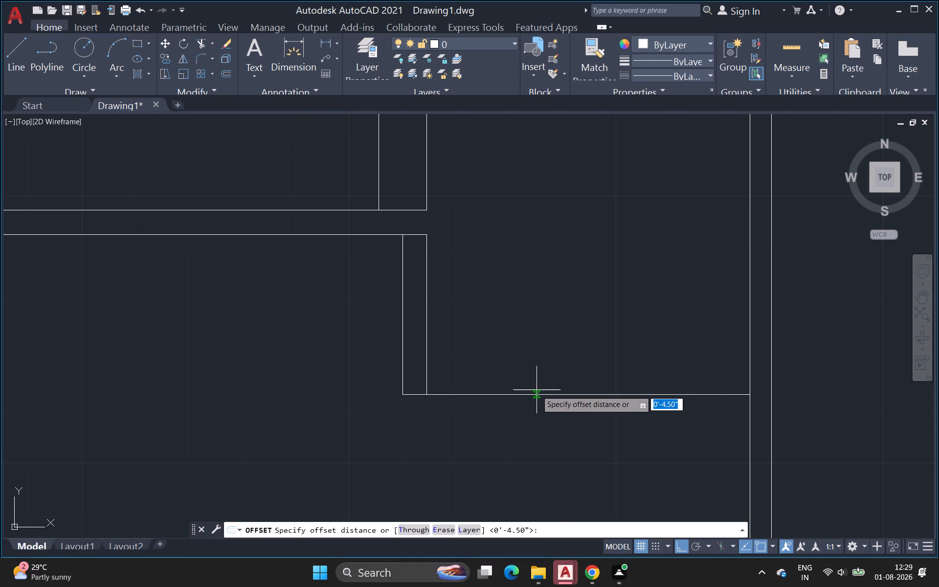
pyautogui.click(537, 394)
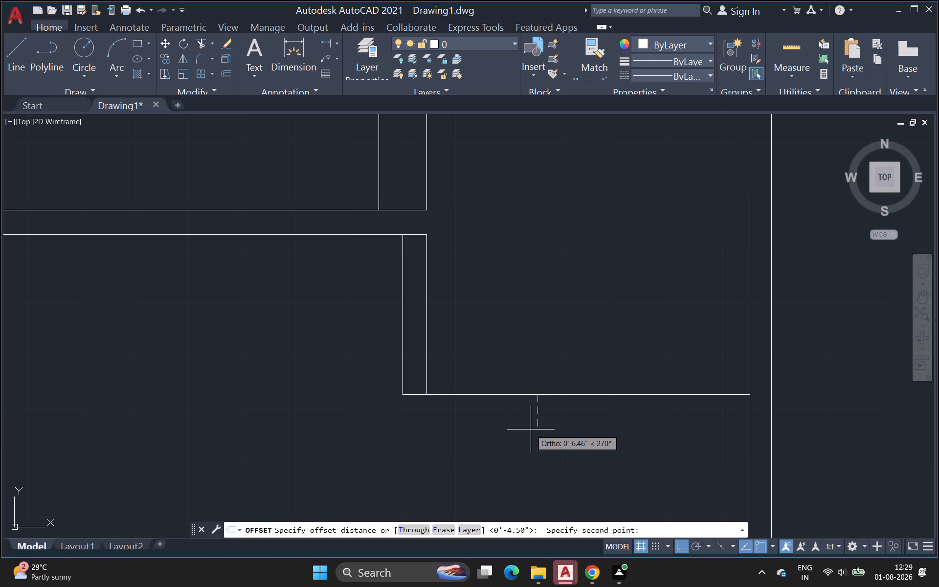
pyautogui.press('4')
pyautogui.press('.')
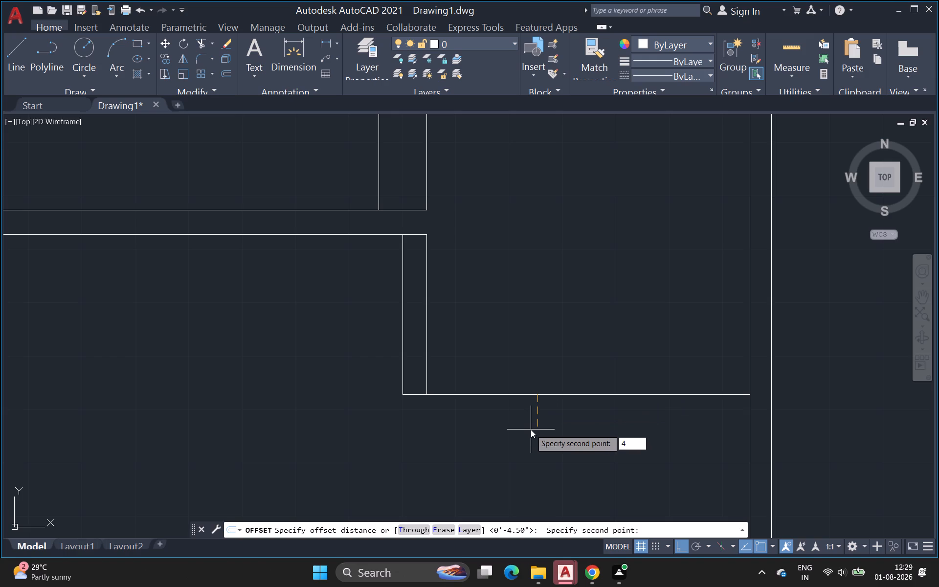
pyautogui.press('5')
pyautogui.hotkey('shift', '"')
pyautogui.press('Return')
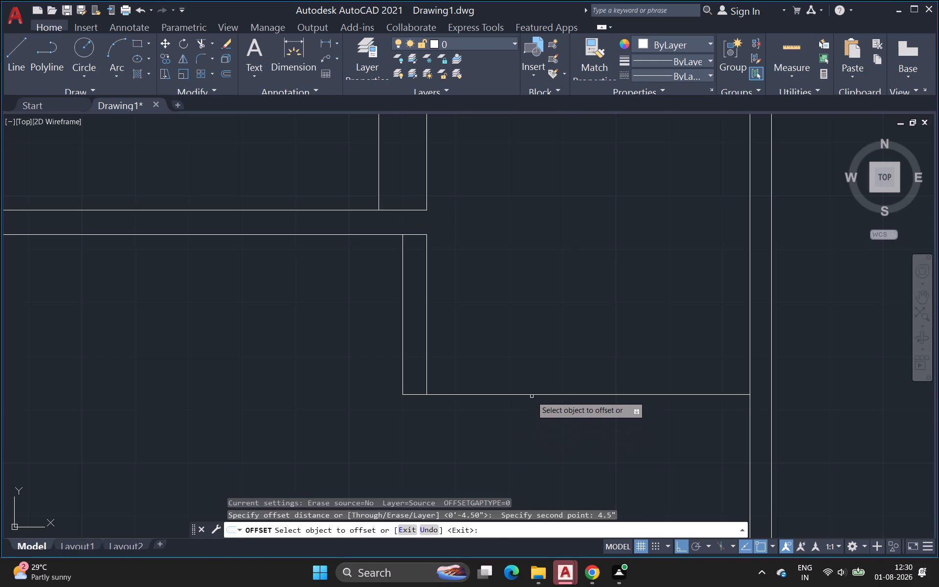
pyautogui.click(533, 394)
pyautogui.click(535, 416)
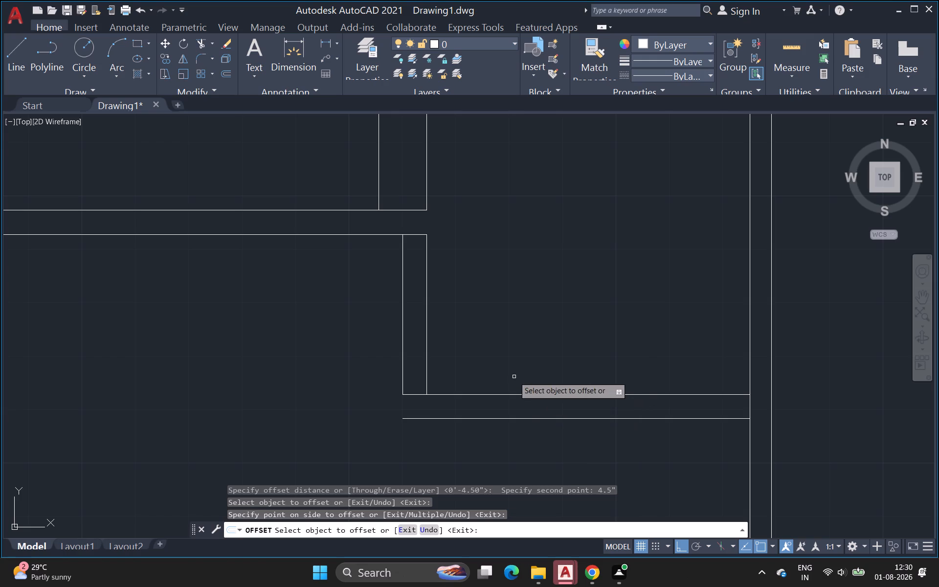
pyautogui.press('Escape')
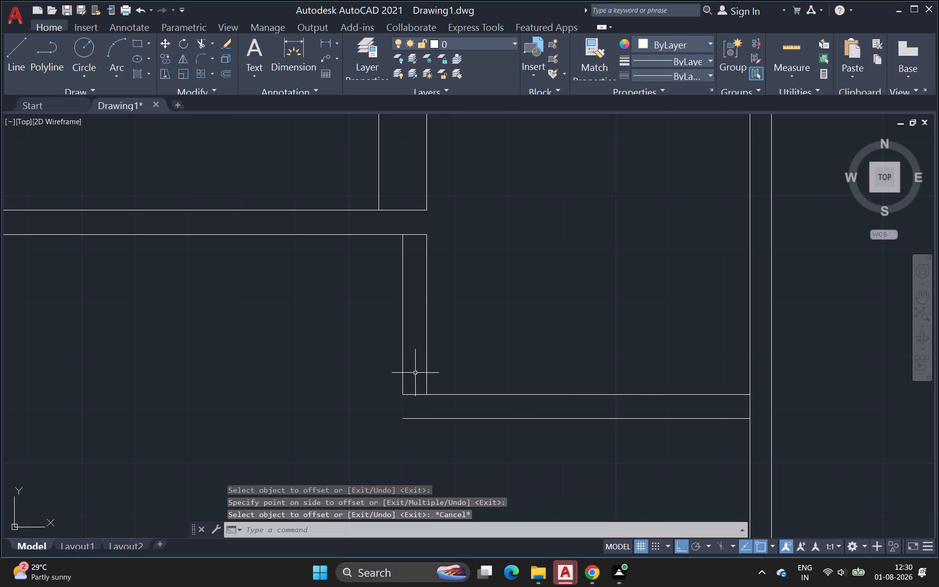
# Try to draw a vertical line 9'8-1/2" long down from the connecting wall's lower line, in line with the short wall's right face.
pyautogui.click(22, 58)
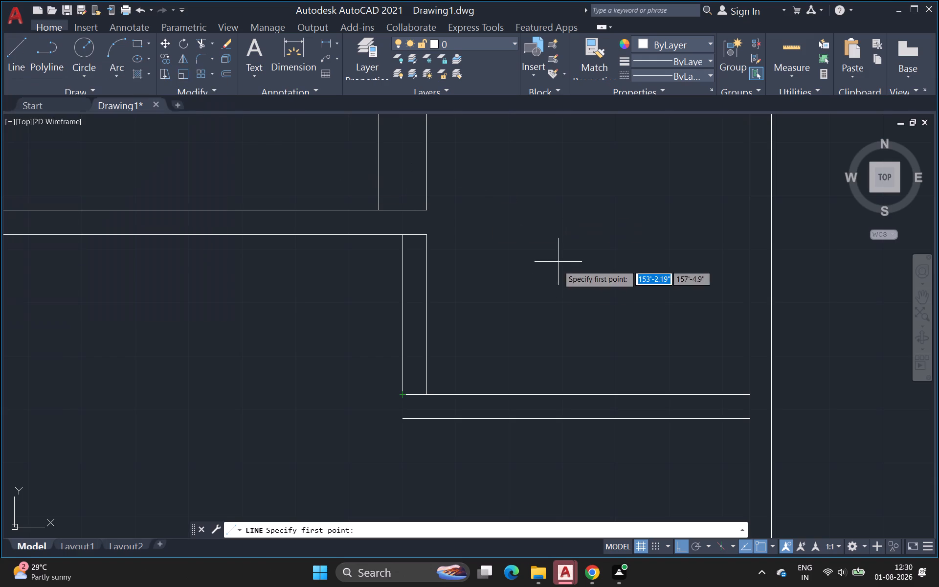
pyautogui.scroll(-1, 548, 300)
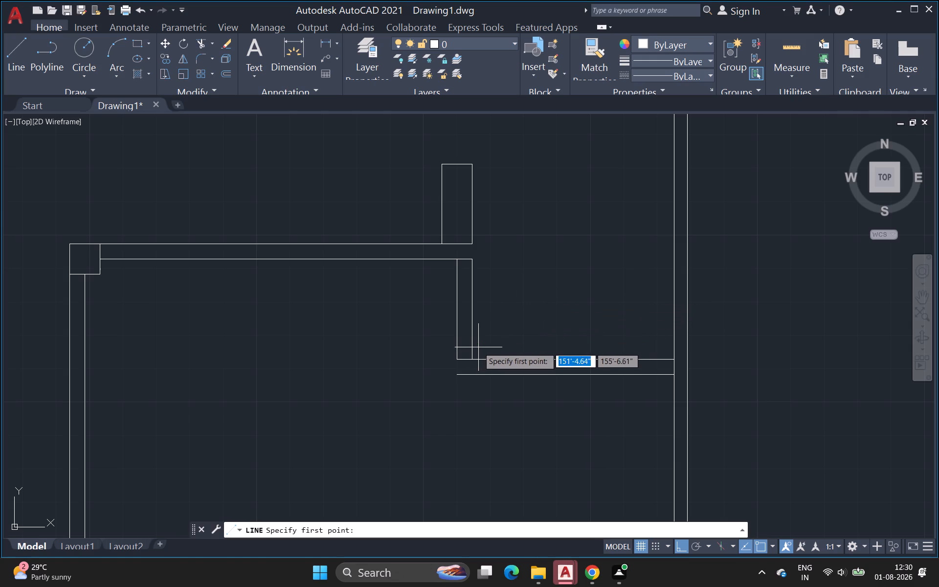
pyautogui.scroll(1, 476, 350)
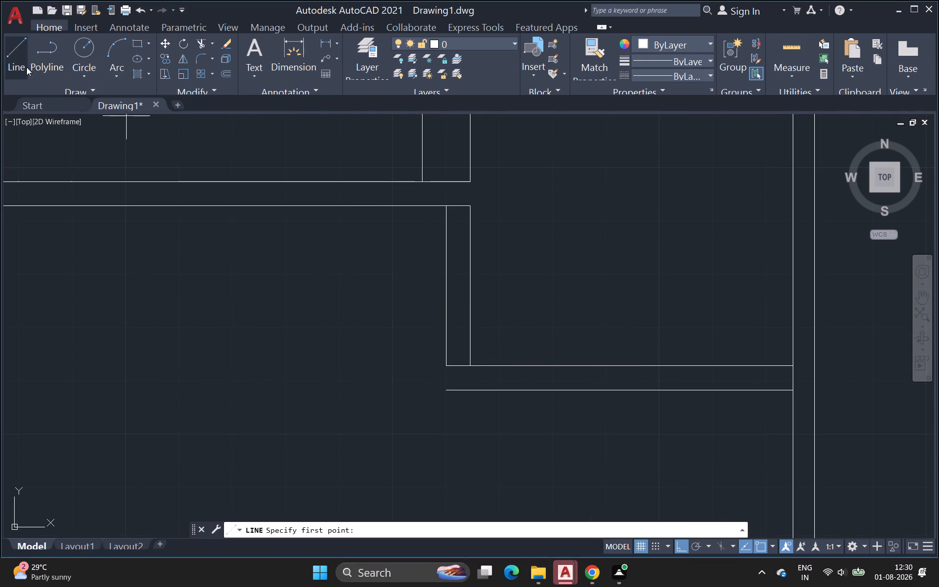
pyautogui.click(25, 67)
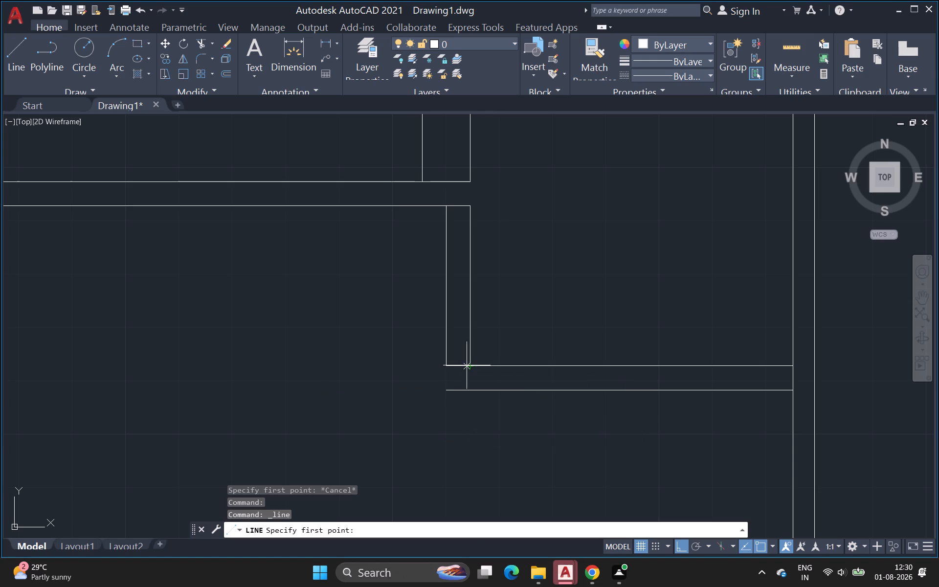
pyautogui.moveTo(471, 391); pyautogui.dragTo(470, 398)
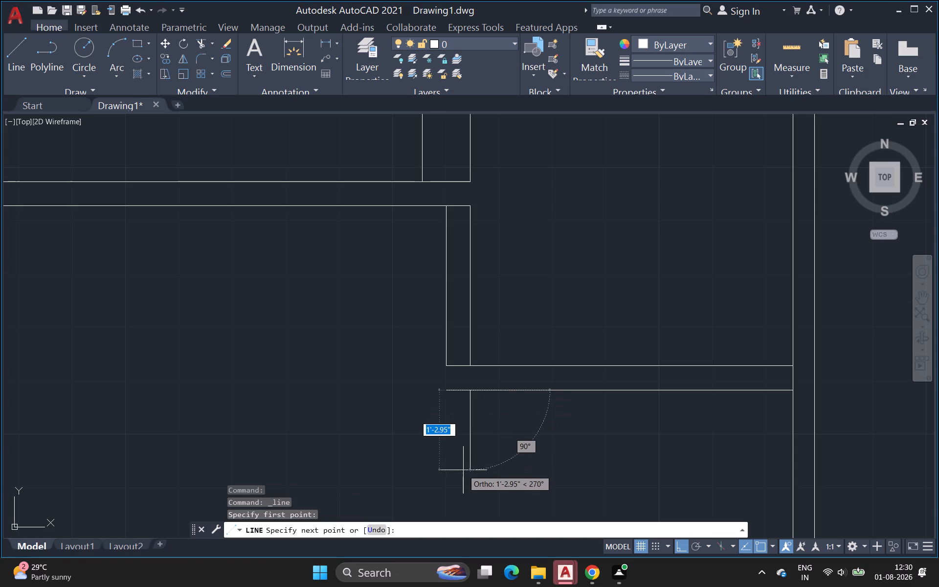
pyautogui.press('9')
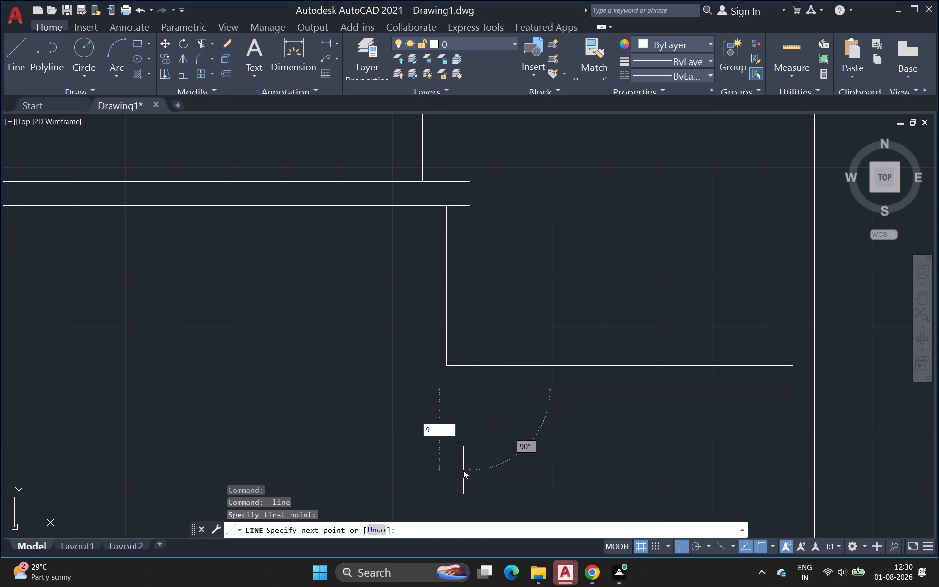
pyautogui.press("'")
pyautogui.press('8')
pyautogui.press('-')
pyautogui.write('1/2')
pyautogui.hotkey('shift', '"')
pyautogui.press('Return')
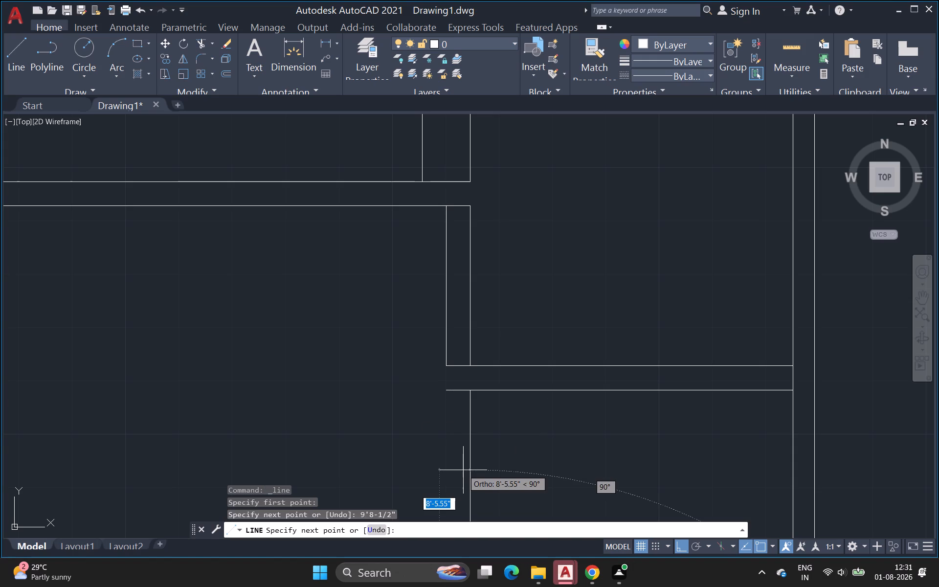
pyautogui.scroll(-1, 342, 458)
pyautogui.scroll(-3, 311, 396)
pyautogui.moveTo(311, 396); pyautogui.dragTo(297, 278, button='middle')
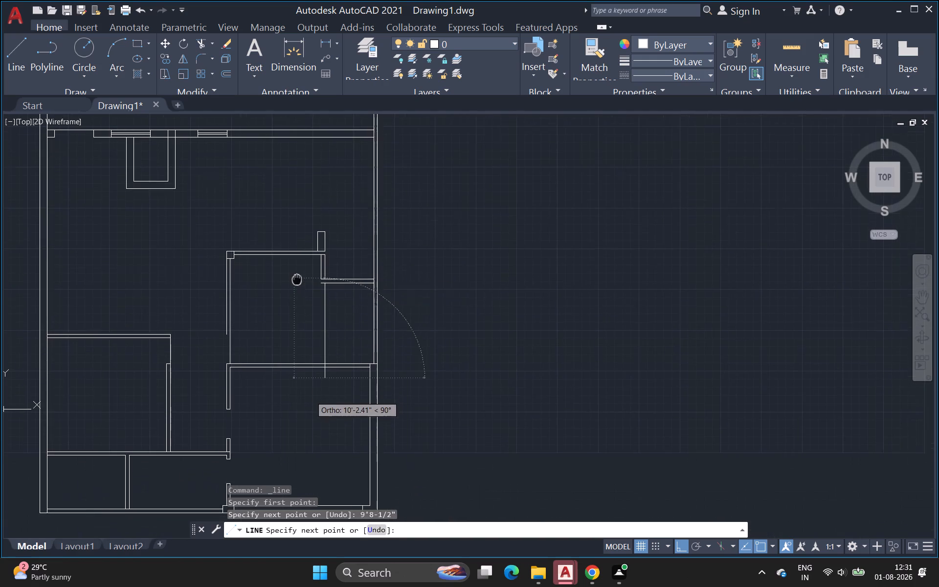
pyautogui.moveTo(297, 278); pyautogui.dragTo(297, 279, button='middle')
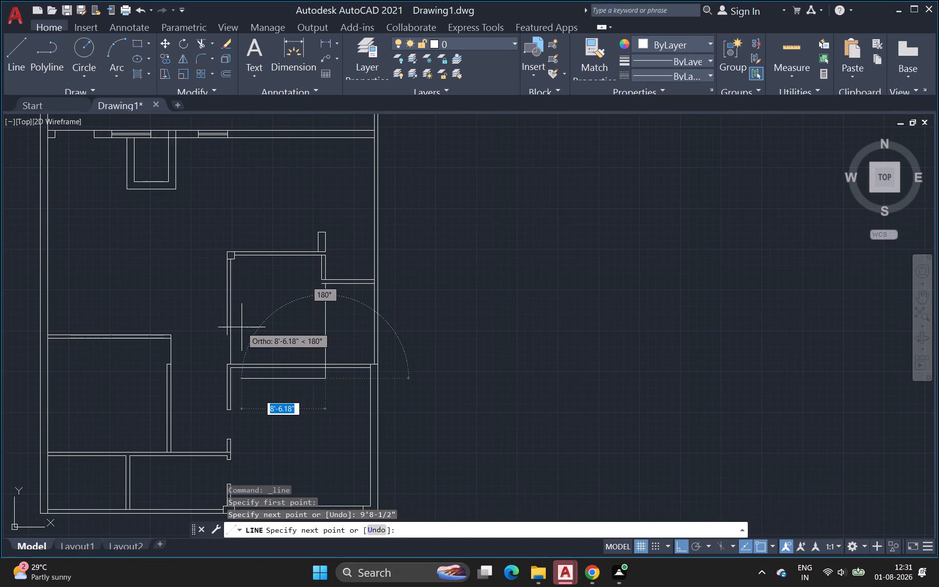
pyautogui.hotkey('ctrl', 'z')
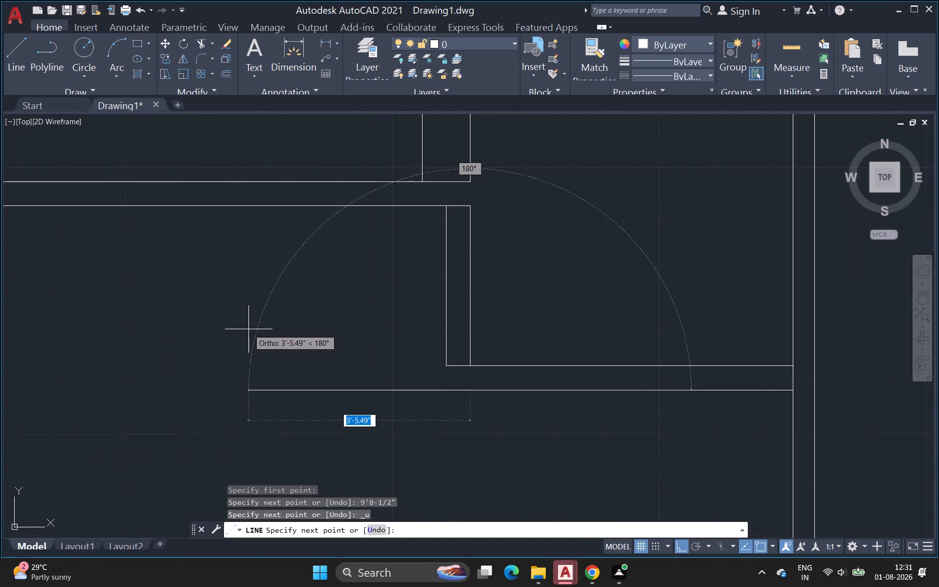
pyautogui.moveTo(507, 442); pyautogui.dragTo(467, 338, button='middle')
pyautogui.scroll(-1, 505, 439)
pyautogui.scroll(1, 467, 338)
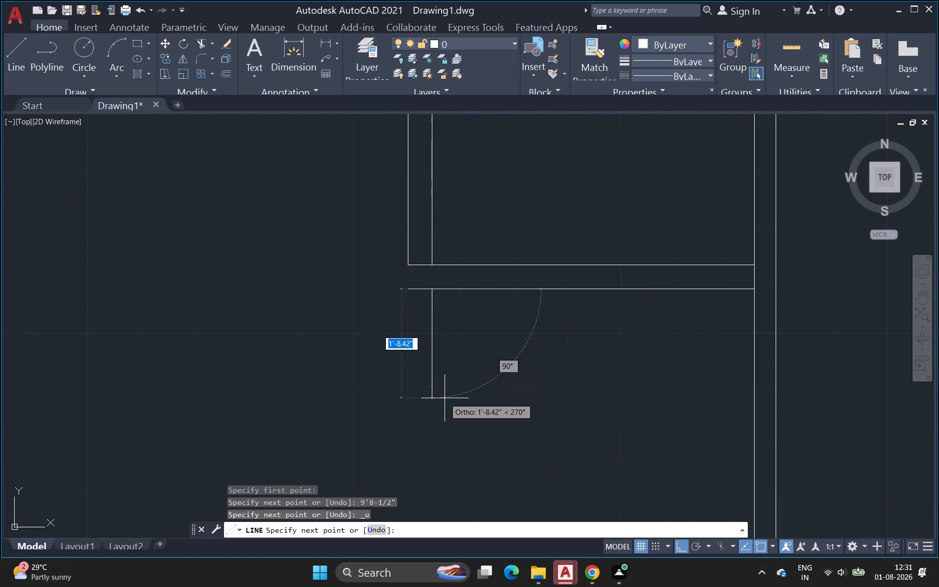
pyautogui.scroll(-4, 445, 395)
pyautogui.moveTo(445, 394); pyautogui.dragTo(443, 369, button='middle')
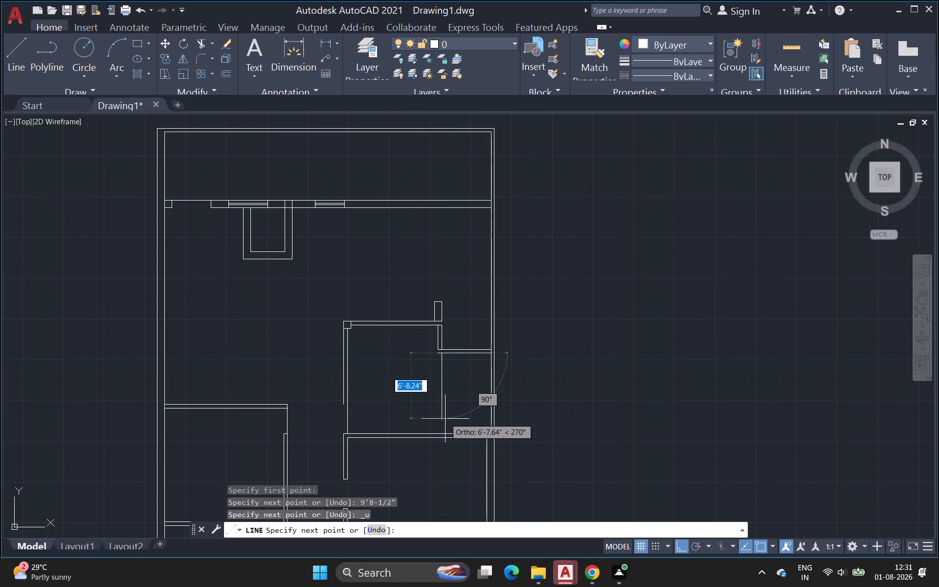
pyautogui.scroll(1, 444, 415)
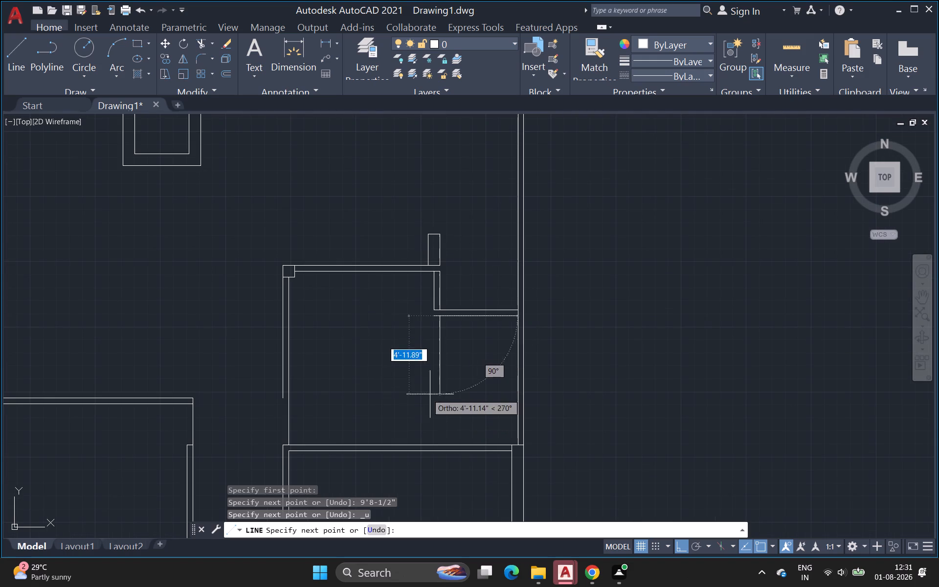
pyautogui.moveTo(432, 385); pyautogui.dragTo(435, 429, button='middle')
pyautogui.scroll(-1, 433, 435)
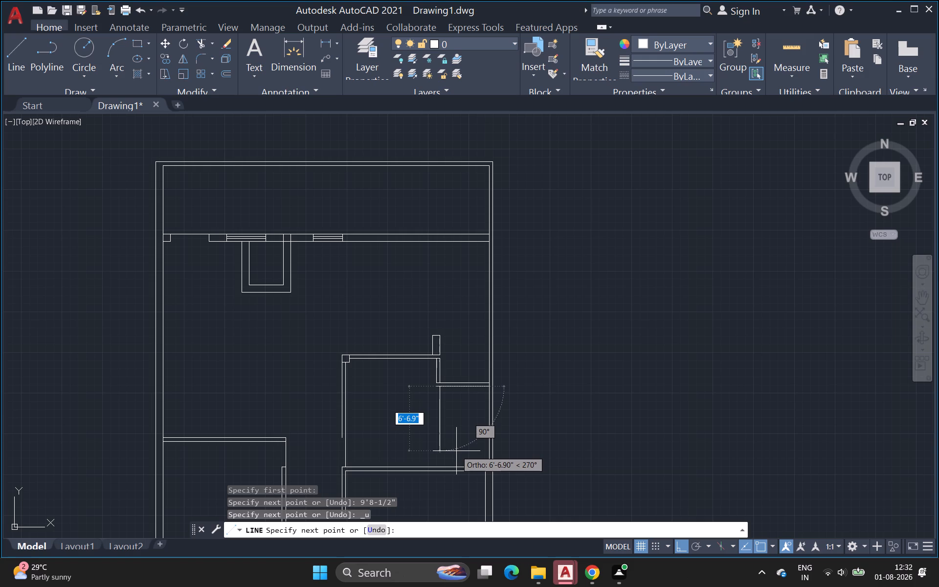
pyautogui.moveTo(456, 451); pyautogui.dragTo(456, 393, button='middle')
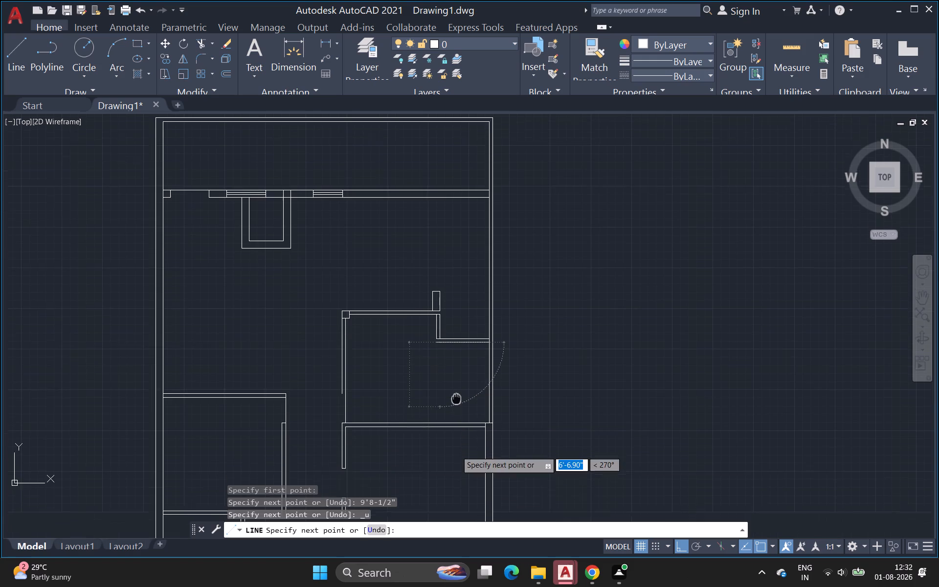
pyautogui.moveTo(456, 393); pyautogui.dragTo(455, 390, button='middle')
# Draw two consecutive 1" vertical segments up from the lower horizontal wall's upper line, directly below the short wall's right face.
pyautogui.click(12, 50)
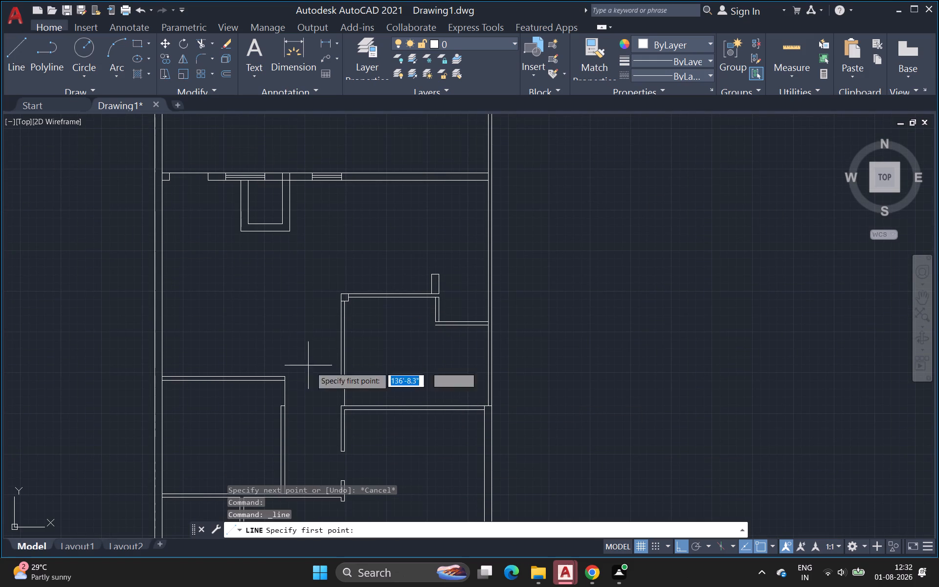
pyautogui.scroll(1, 378, 411)
pyautogui.moveTo(378, 408); pyautogui.dragTo(284, 329, button='middle')
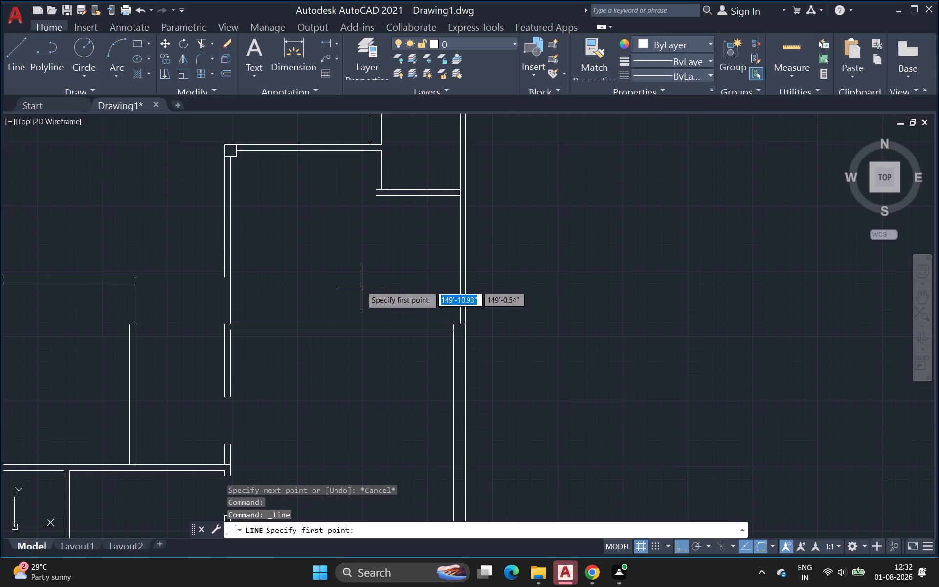
pyautogui.click(25, 62)
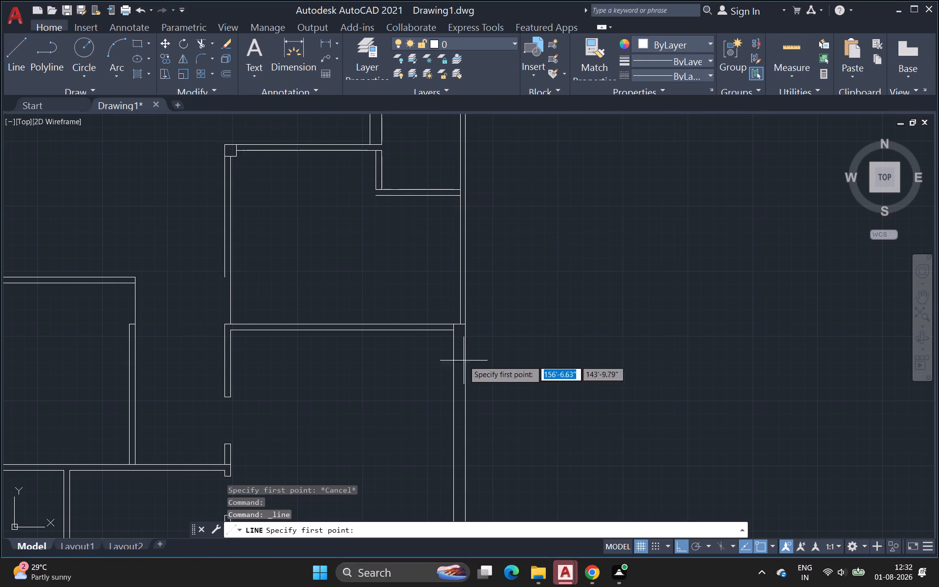
pyautogui.scroll(2, 410, 249)
pyautogui.moveTo(368, 243); pyautogui.dragTo(385, 319, button='middle')
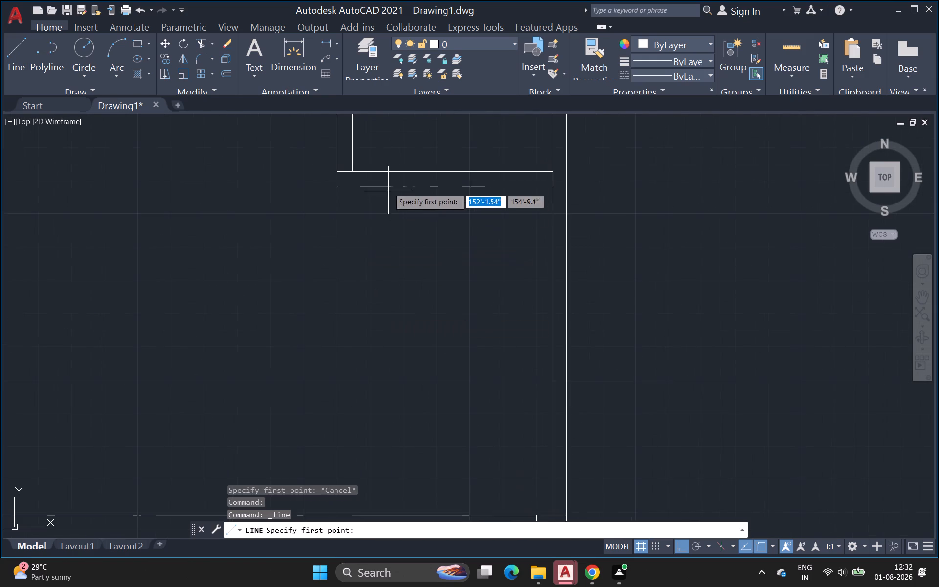
pyautogui.moveTo(350, 292); pyautogui.dragTo(367, 194, button='middle')
pyautogui.scroll(-1, 350, 292)
pyautogui.scroll(1, 367, 194)
pyautogui.scroll(-2, 366, 251)
pyautogui.moveTo(366, 262); pyautogui.dragTo(369, 279, button='middle')
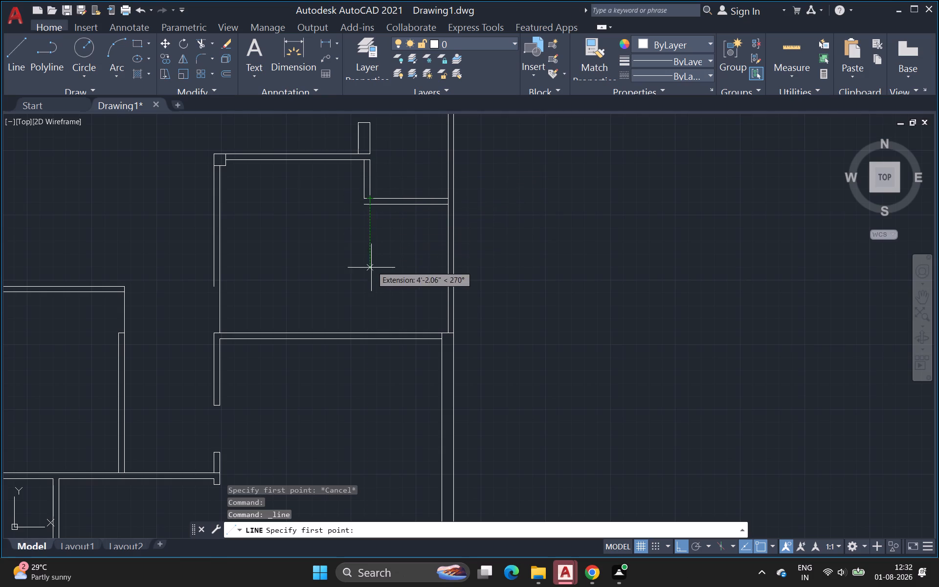
pyautogui.click(369, 333)
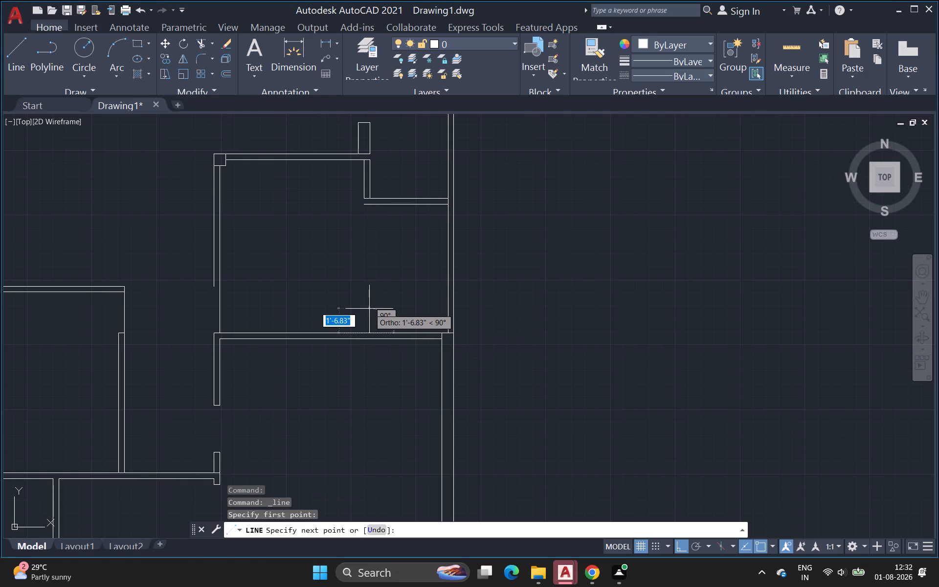
pyautogui.press('1')
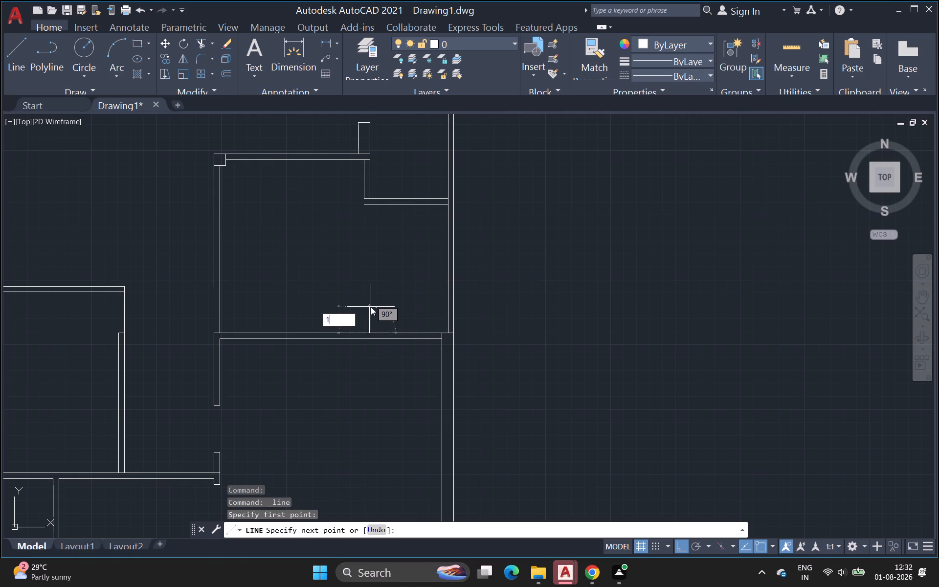
pyautogui.hotkey('shift', '"')
pyautogui.press('Return')
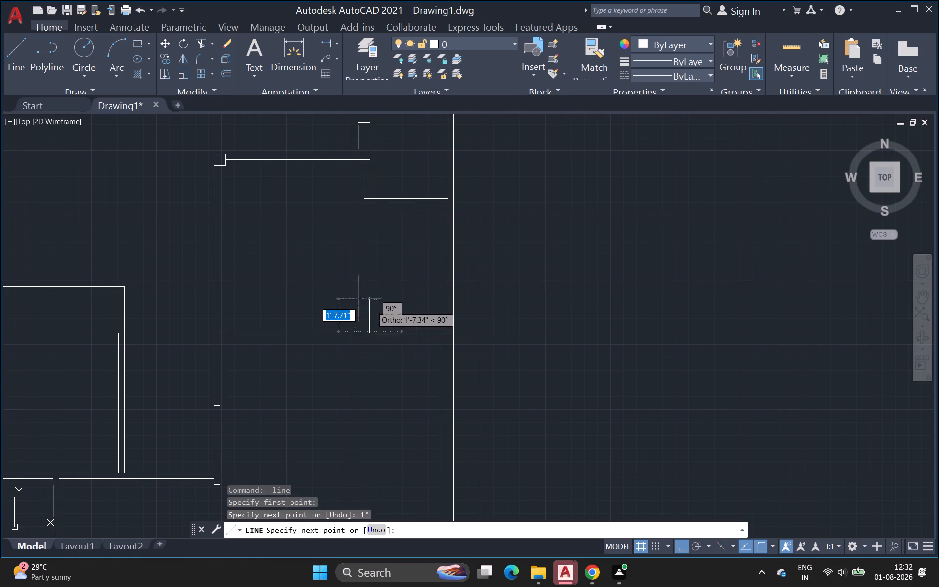
pyautogui.scroll(4, 325, 331)
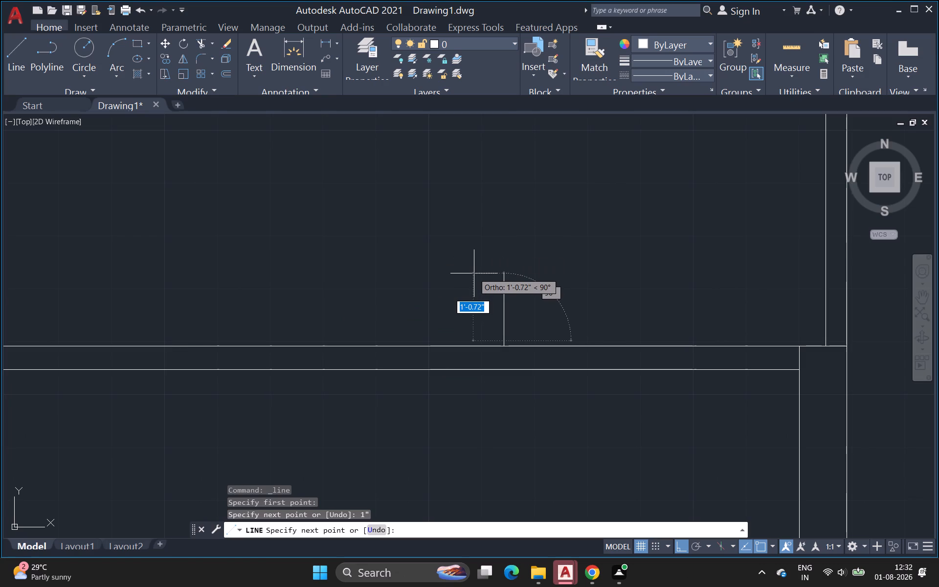
pyautogui.press('1')
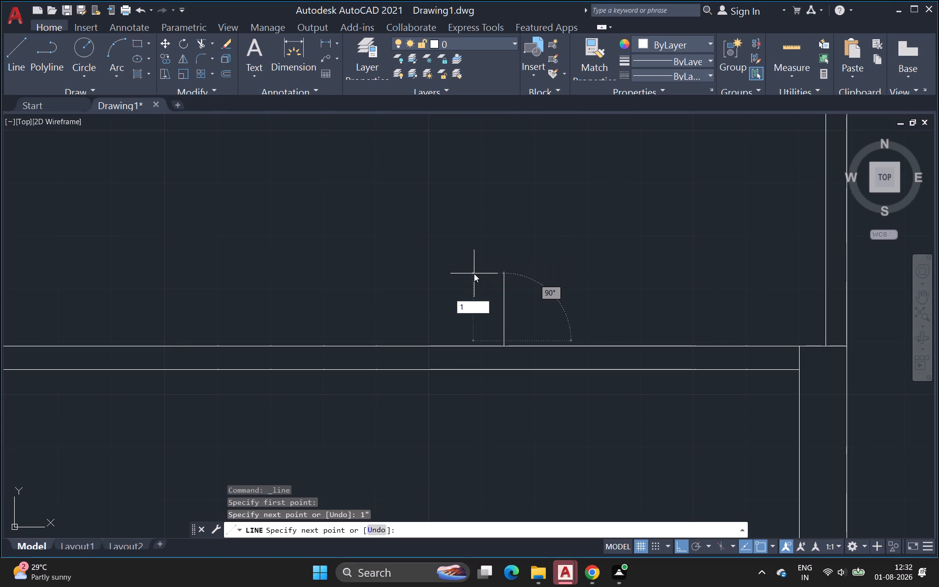
pyautogui.hotkey('shift', '"')
pyautogui.press('Return')
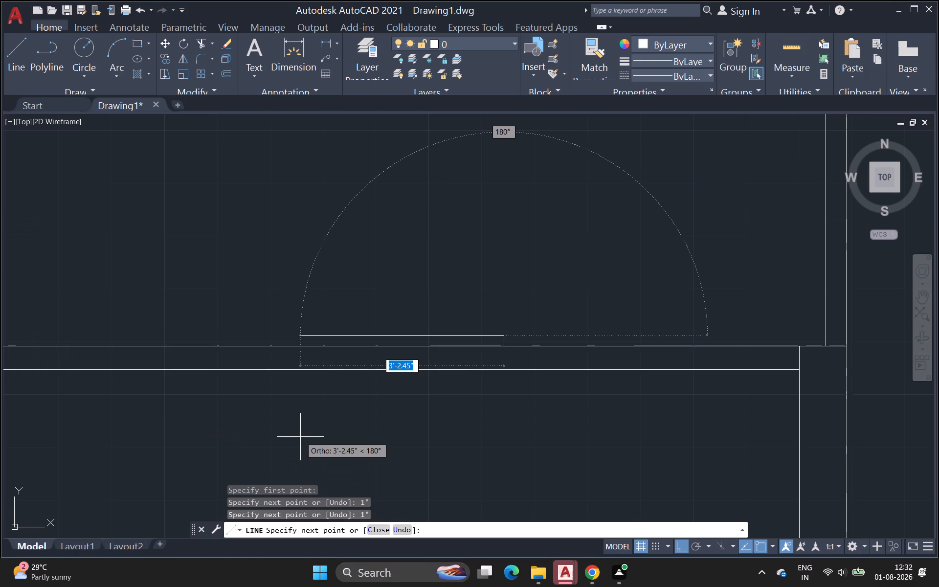
# Continue the line 4.5" to the left and back down to the wall's upper line to complete the small wall stub.
pyautogui.press('4')
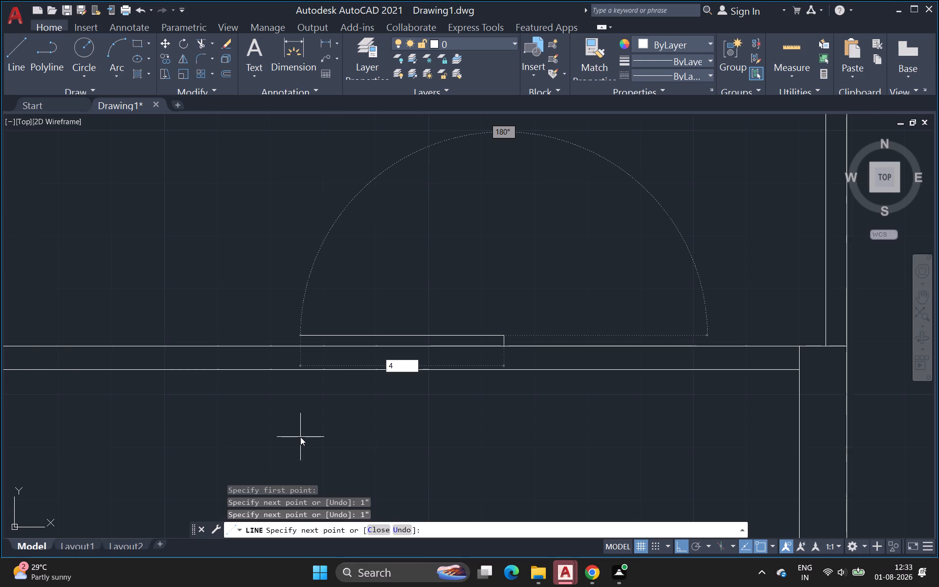
pyautogui.press('.')
pyautogui.press('5')
pyautogui.hotkey('shift', '"')
pyautogui.press('Return')
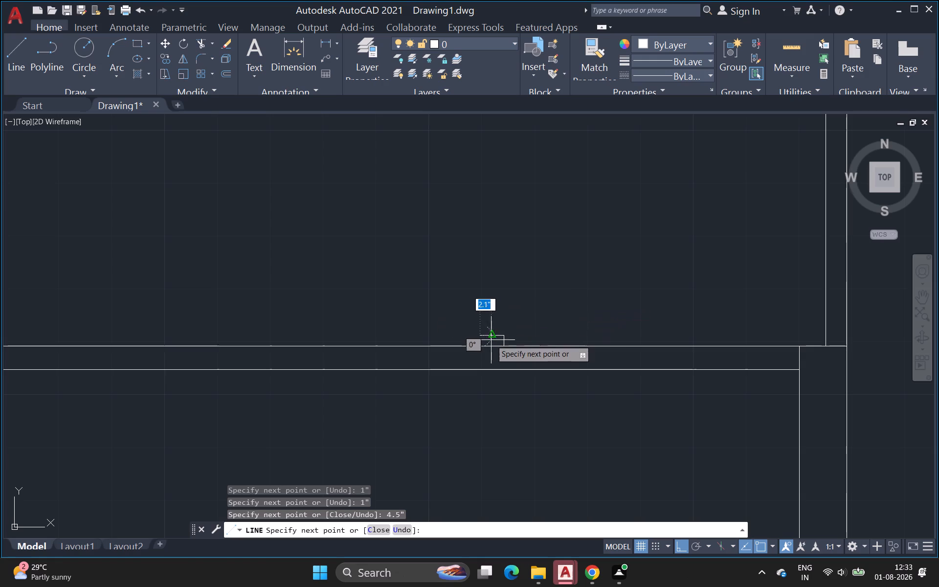
pyautogui.click(481, 343)
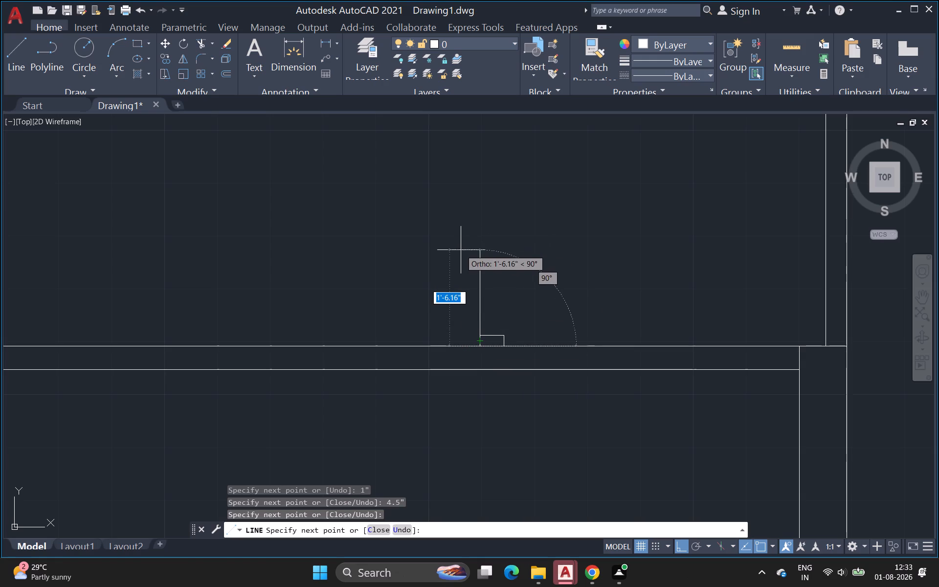
pyautogui.press('space')
pyautogui.scroll(2, 455, 262)
pyautogui.moveTo(455, 264); pyautogui.dragTo(440, 318, button='middle')
pyautogui.scroll(-4, 455, 269)
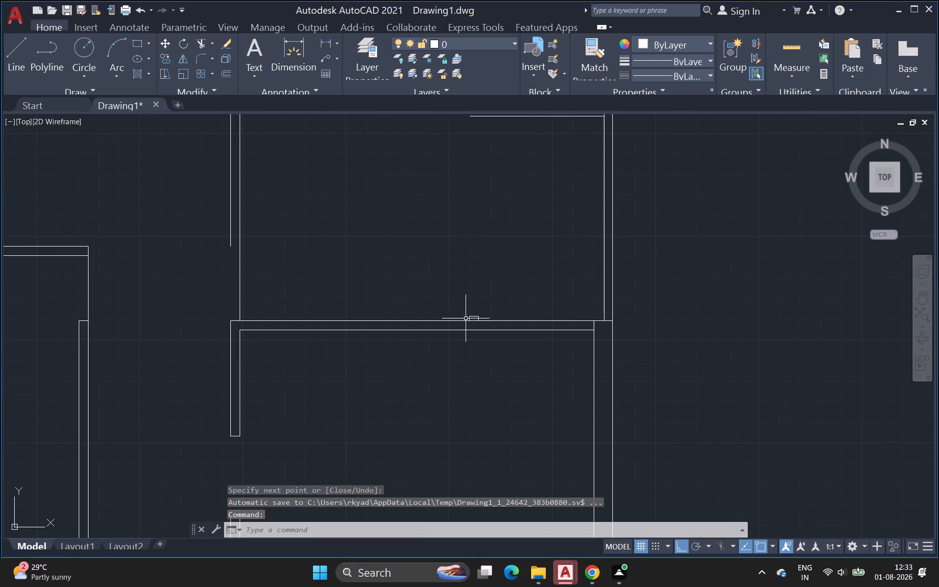
# Draw a vertical line from the small wall stub's top-right corner, 3' up and on to the connecting wall's lower line.
pyautogui.scroll(1, 465, 313)
pyautogui.moveTo(451, 232); pyautogui.dragTo(447, 312, button='middle')
pyautogui.scroll(-1, 451, 233)
pyautogui.scroll(1, 447, 312)
pyautogui.scroll(-1, 447, 259)
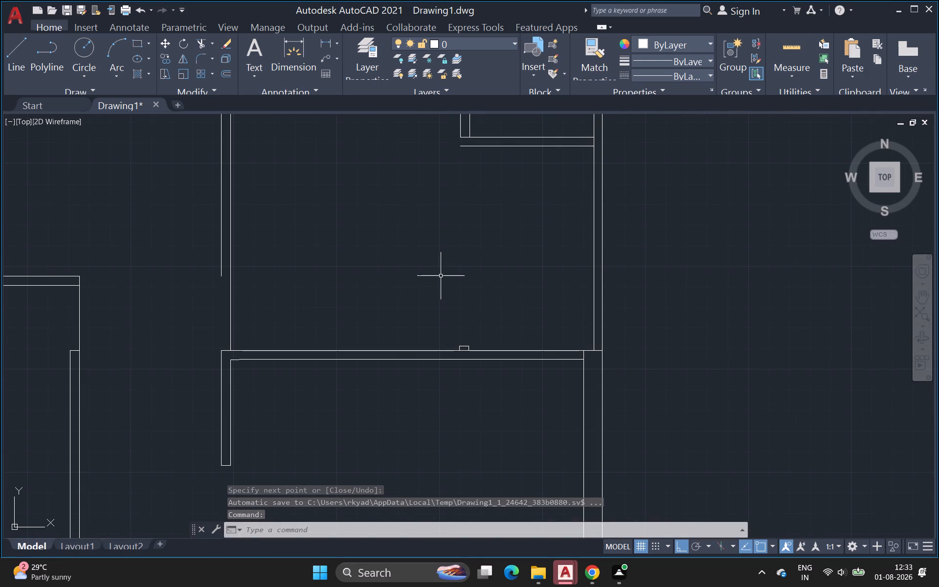
pyautogui.click(18, 44)
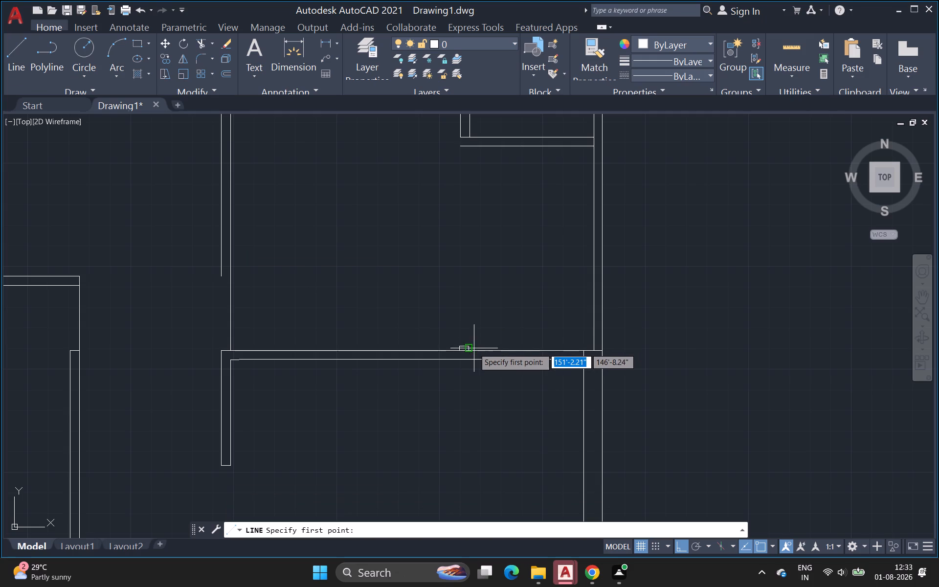
pyautogui.moveTo(470, 347); pyautogui.dragTo(469, 342)
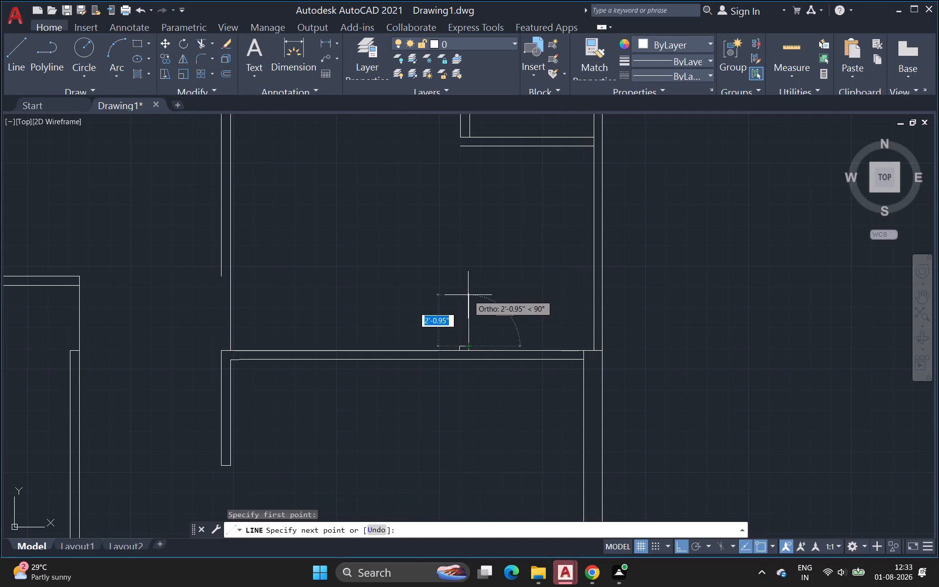
pyautogui.press('3')
pyautogui.press("'")
pyautogui.press('Return')
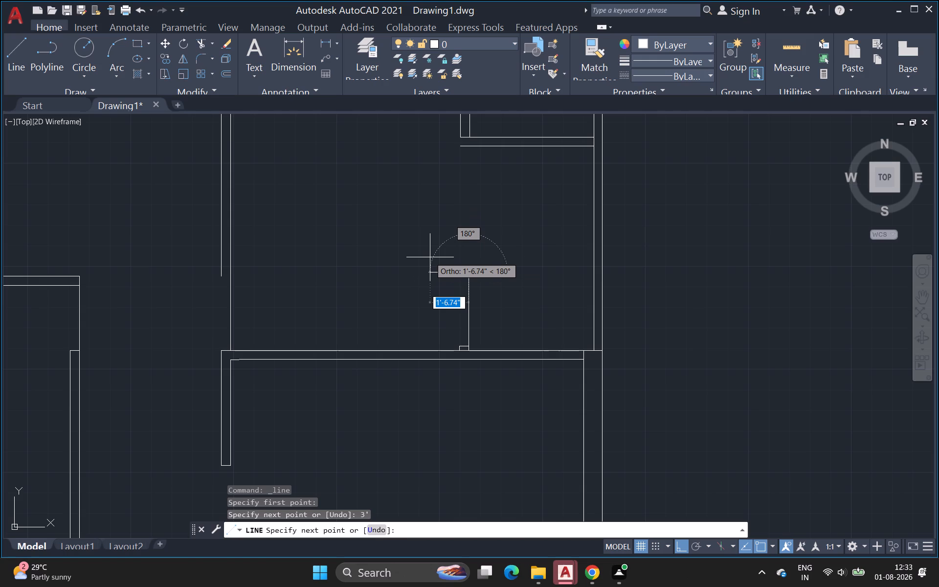
pyautogui.click(470, 142)
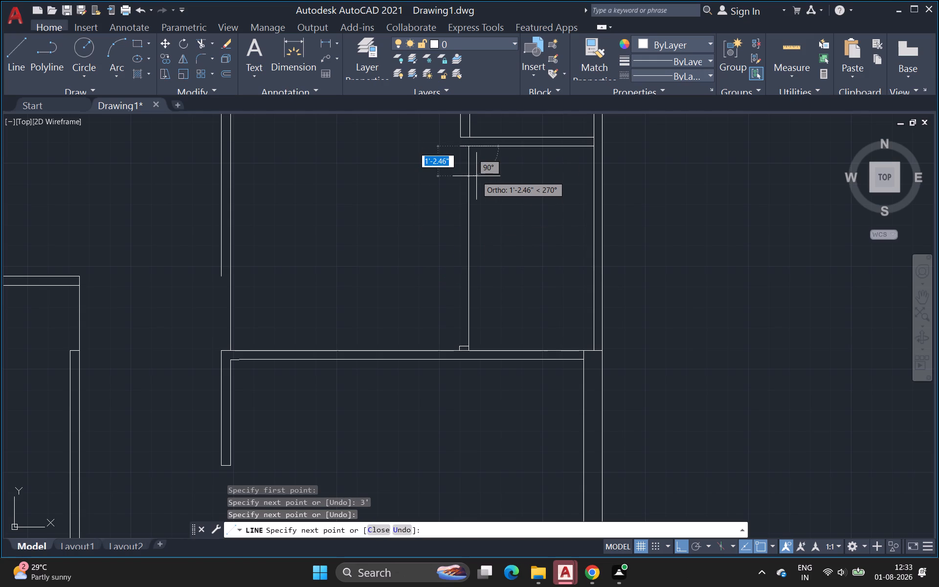
pyautogui.press('Escape')
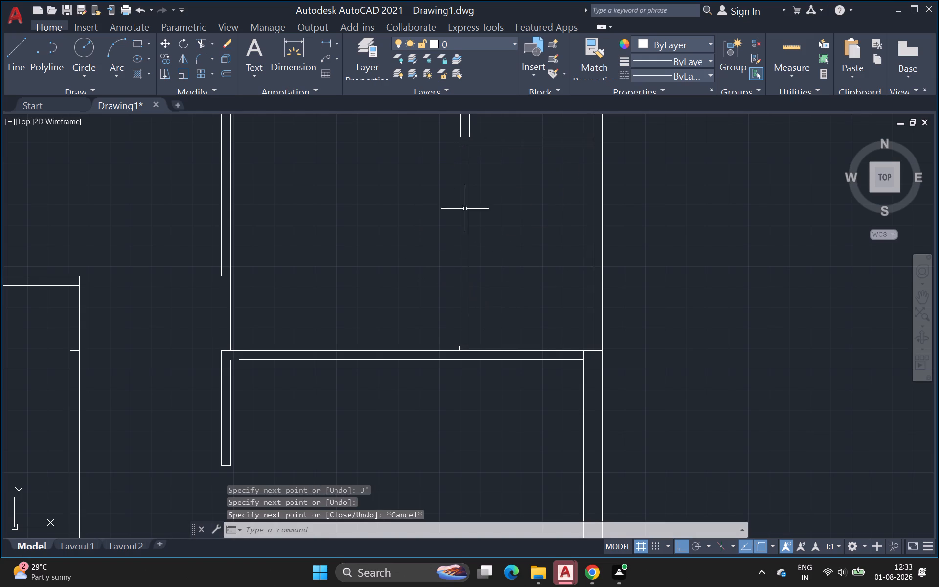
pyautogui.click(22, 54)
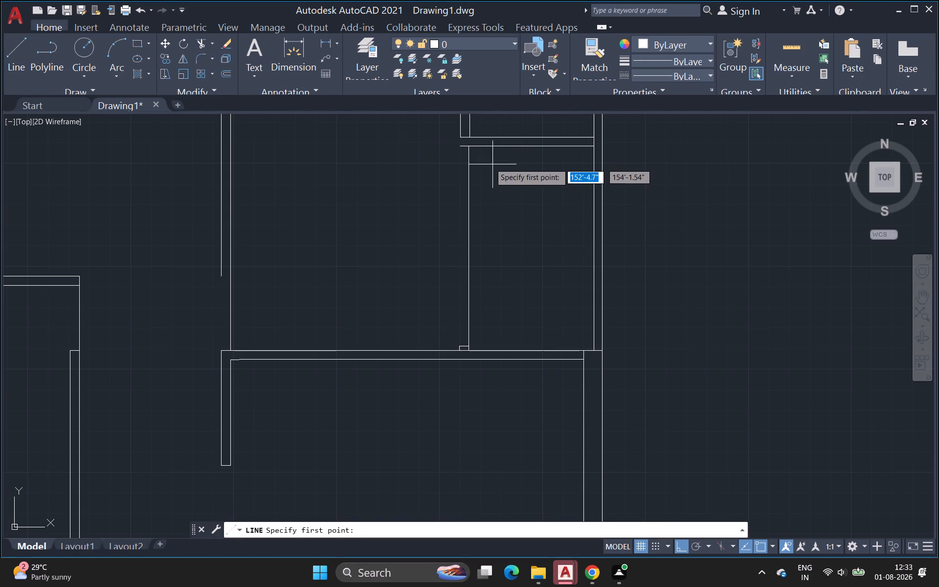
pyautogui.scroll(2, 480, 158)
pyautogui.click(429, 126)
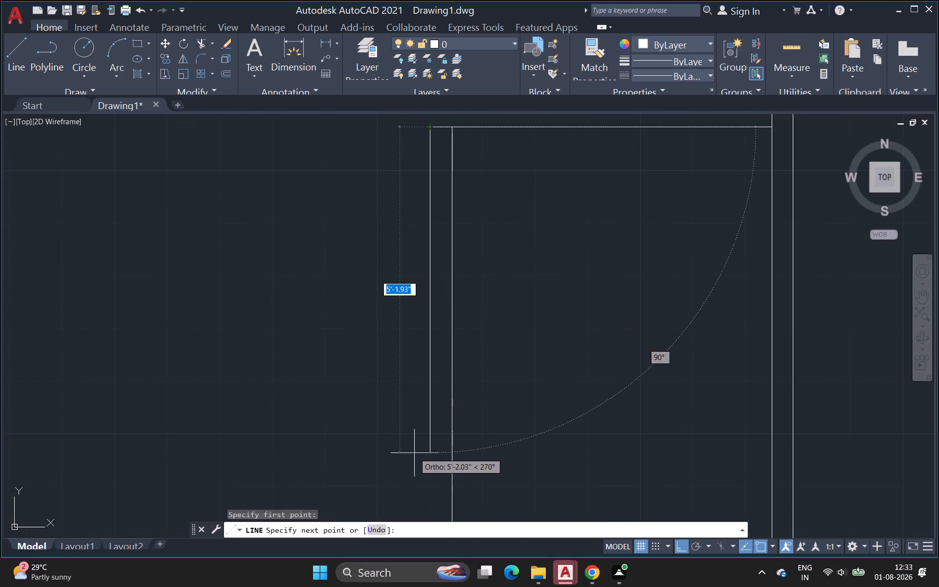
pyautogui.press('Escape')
# Delete the 3' segment directly above the small wall stub to leave an opening in the vertical line.
pyautogui.scroll(-2, 426, 409)
pyautogui.moveTo(425, 393); pyautogui.dragTo(423, 359, button='middle')
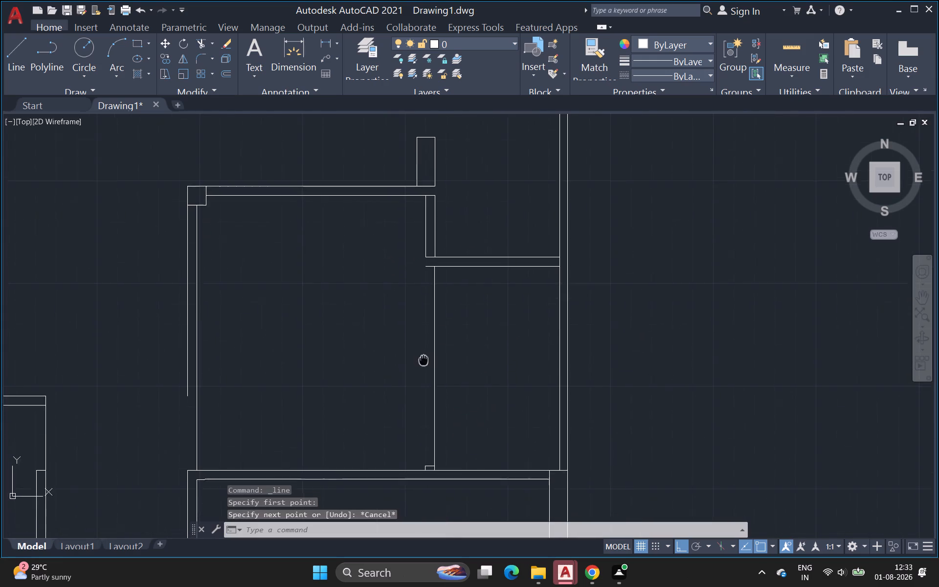
pyautogui.moveTo(423, 359); pyautogui.dragTo(422, 350, button='middle')
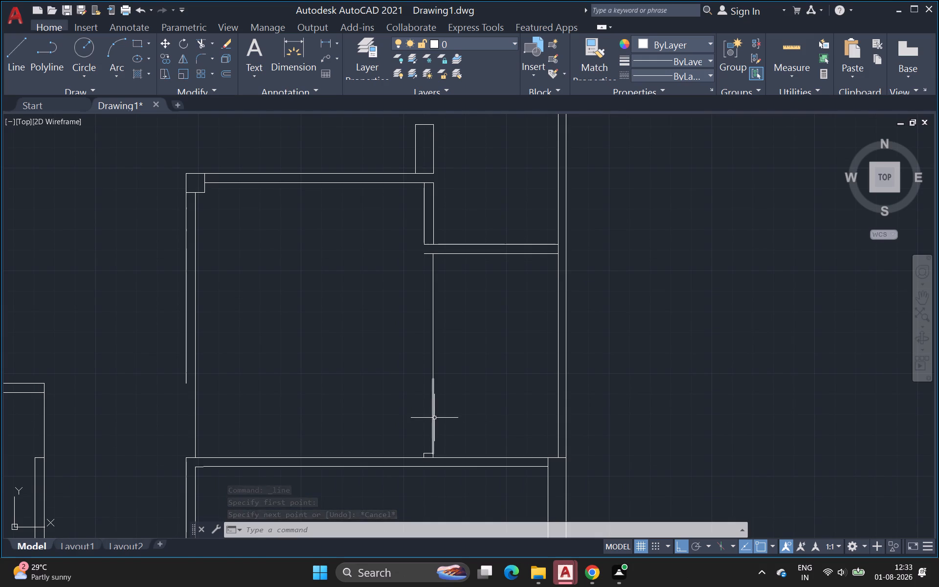
pyautogui.click(434, 418)
pyautogui.press('Delete')
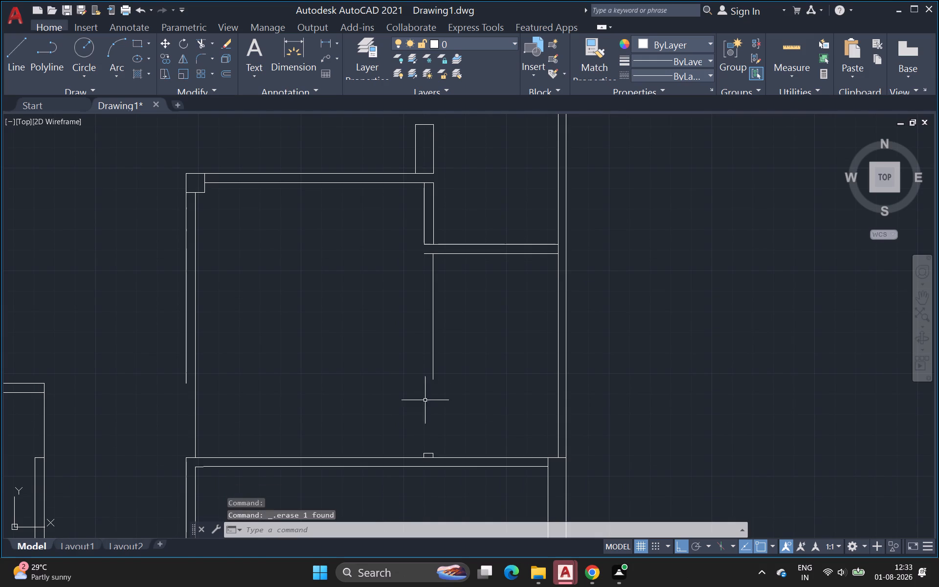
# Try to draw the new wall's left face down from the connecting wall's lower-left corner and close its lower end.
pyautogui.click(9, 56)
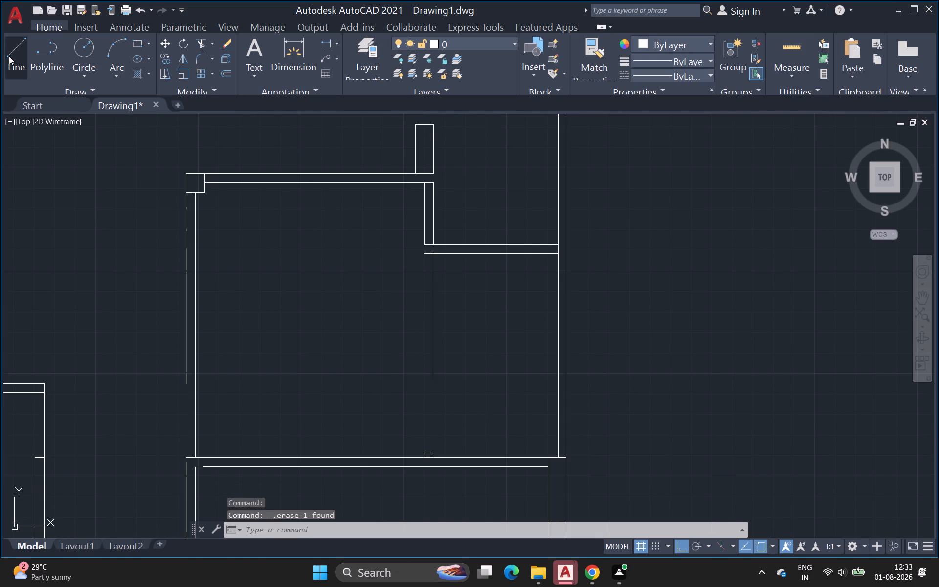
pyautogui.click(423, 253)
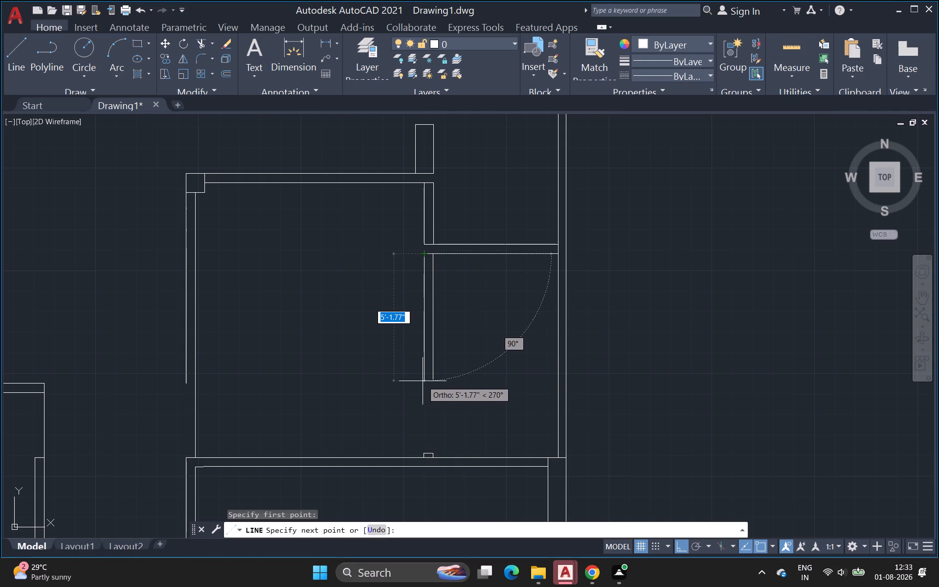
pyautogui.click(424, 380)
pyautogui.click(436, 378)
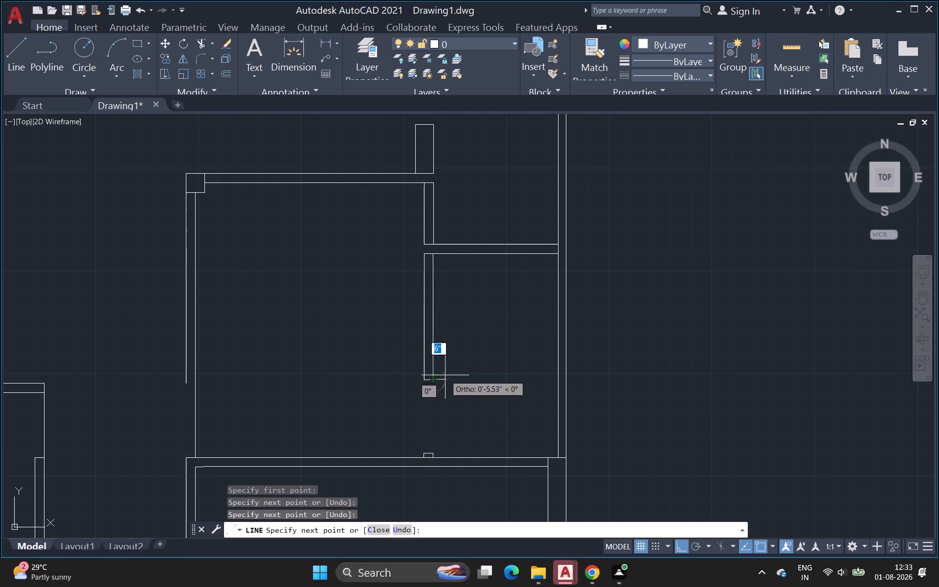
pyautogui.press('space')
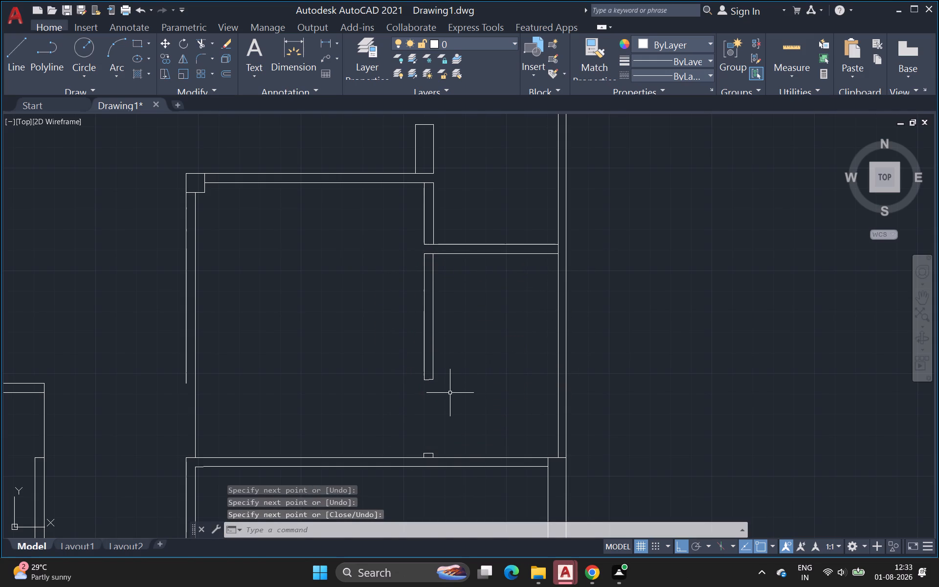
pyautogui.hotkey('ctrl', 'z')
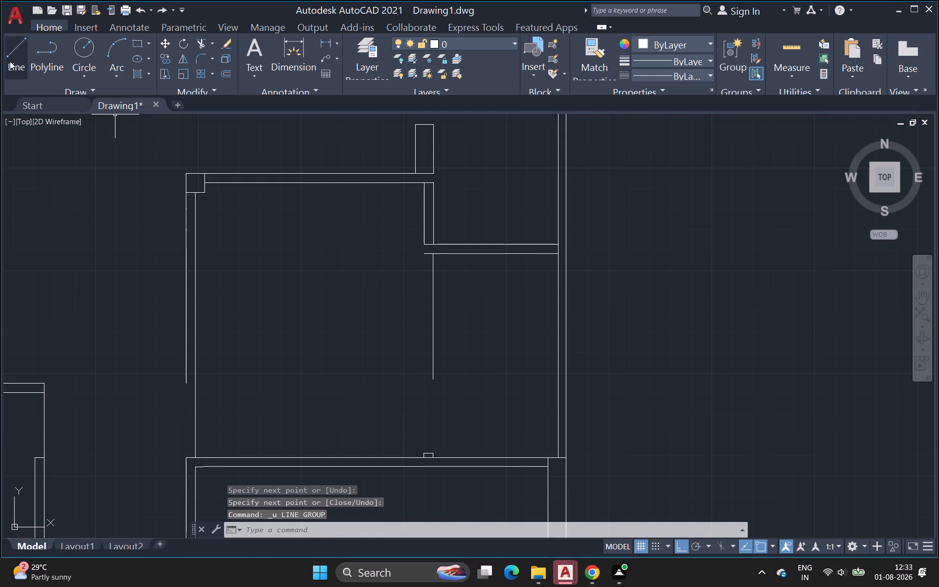
# Draw the new wall's left face about 5'-0.7" down from the connecting wall's lower-left corner and close its lower end to the right face.
pyautogui.click(11, 60)
pyautogui.scroll(2, 441, 267)
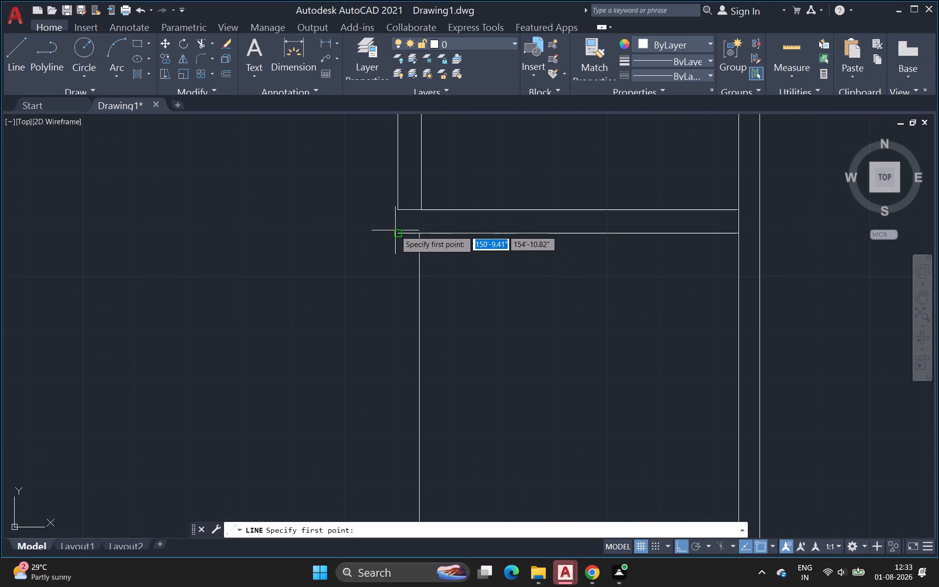
pyautogui.click(395, 230)
pyautogui.moveTo(397, 332); pyautogui.dragTo(407, 231, button='middle')
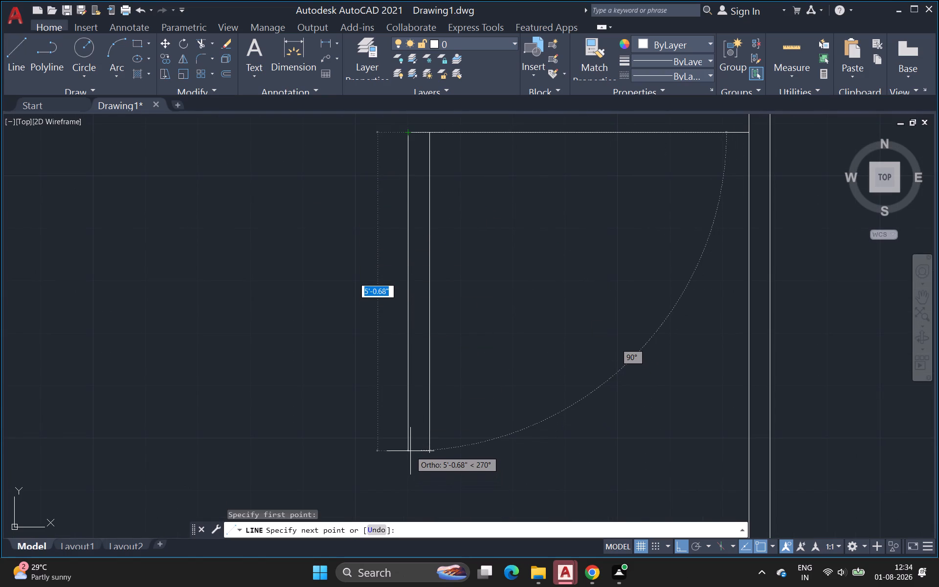
pyautogui.click(410, 451)
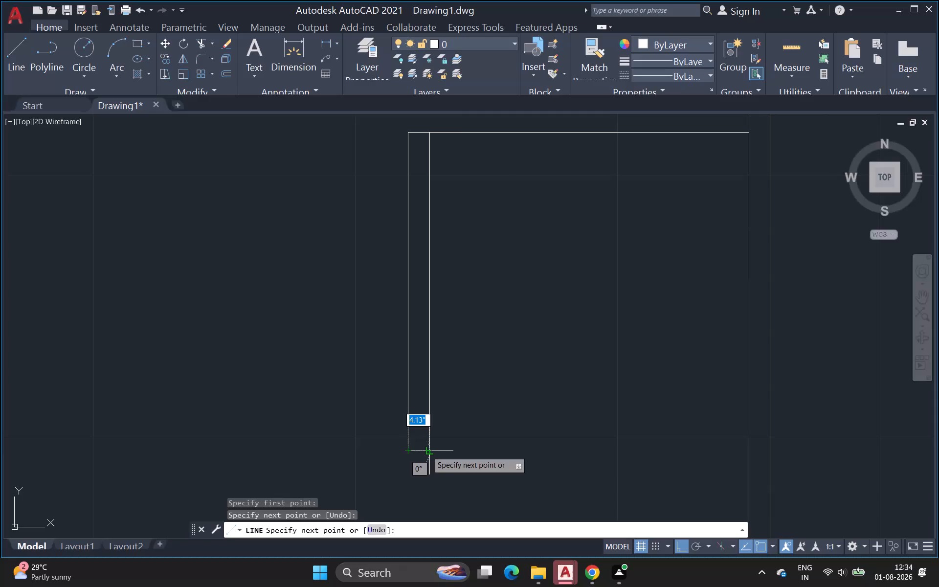
pyautogui.click(427, 451)
pyautogui.press('Escape')
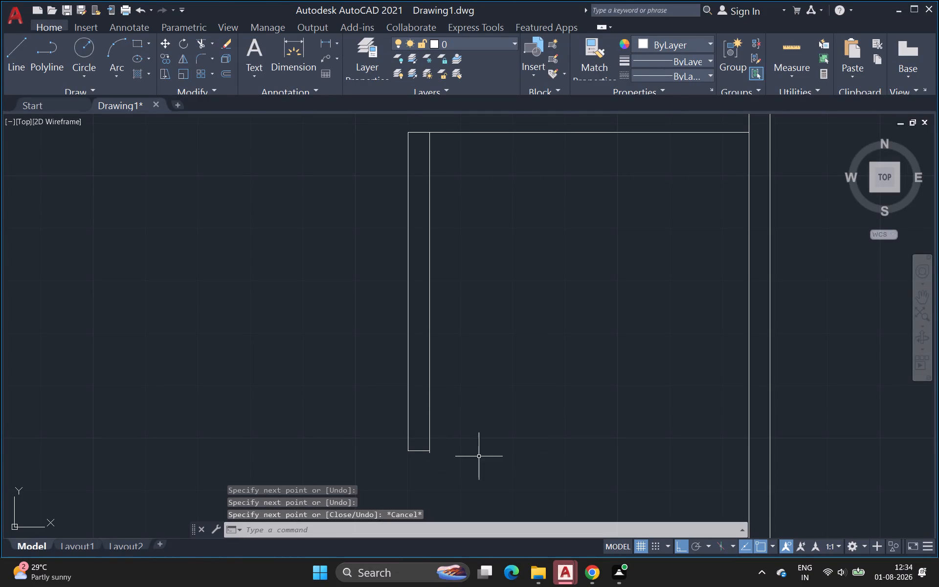
# Trim the short piece of the new wall's right face that overhangs its lower end line.
pyautogui.scroll(3, 456, 463)
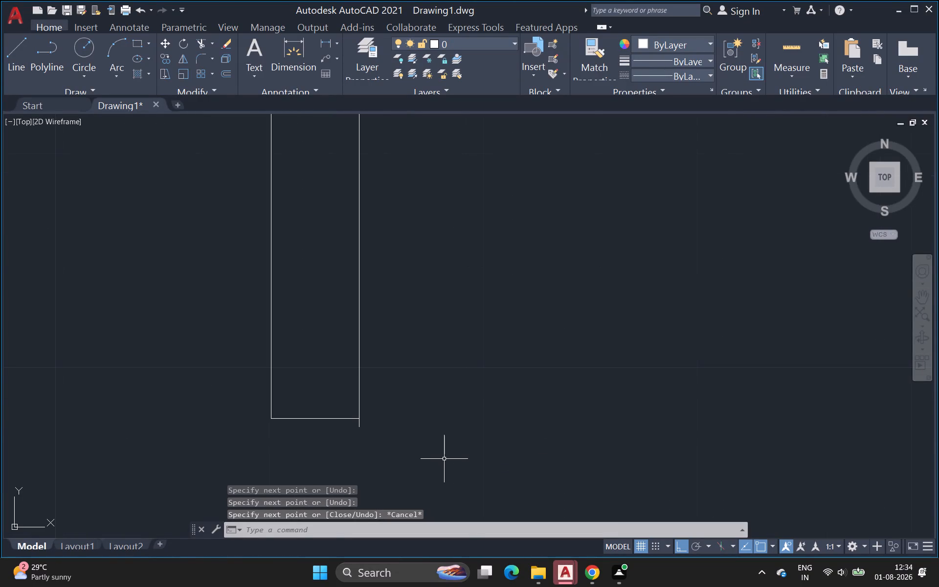
pyautogui.press('r')
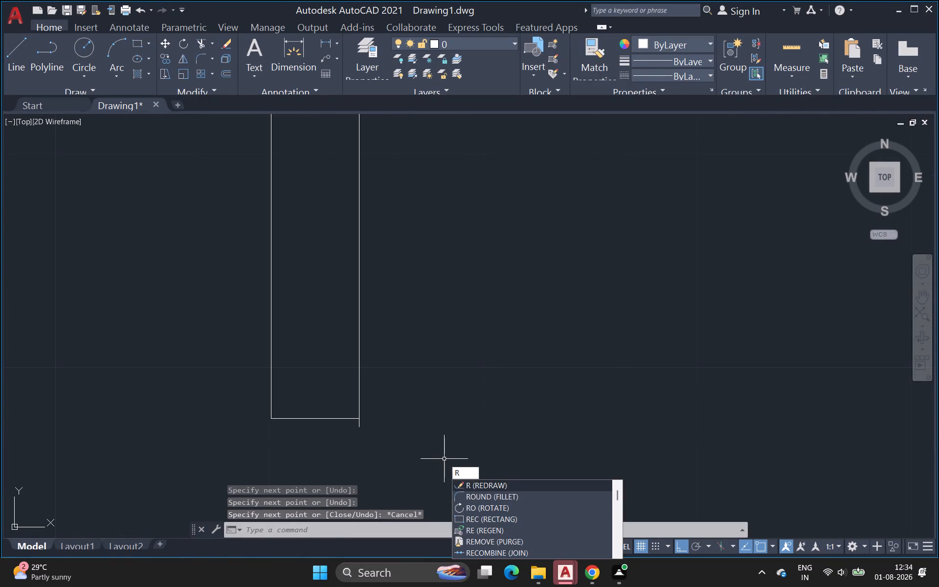
pyautogui.press('Escape')
pyautogui.press('t')
pyautogui.press('r')
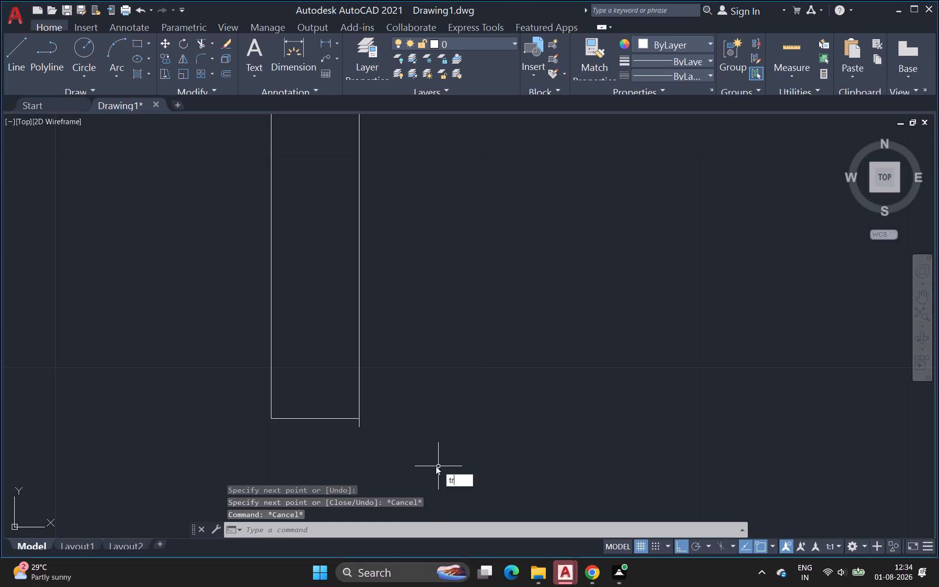
pyautogui.press('Return')
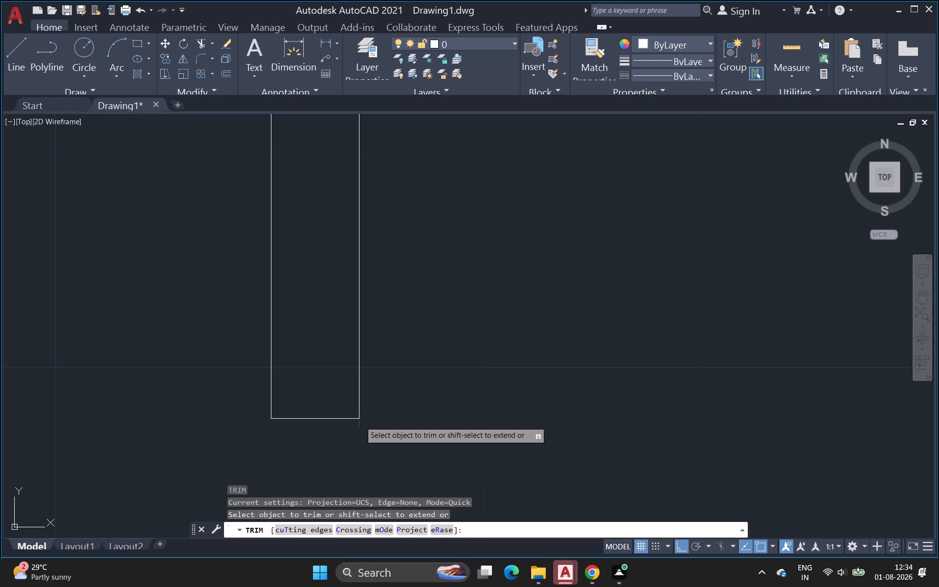
pyautogui.click(360, 421)
pyautogui.press('Escape')
pyautogui.scroll(-4, 452, 419)
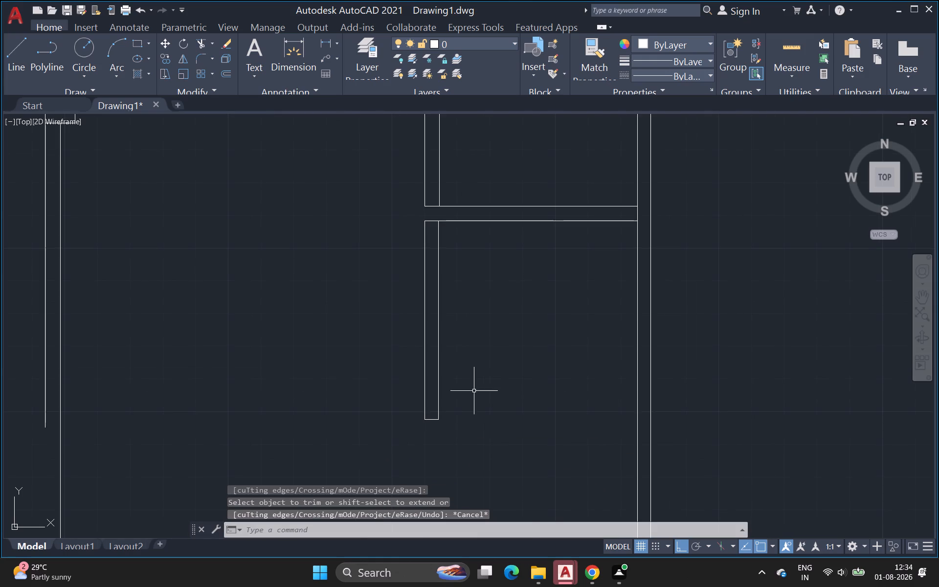
# Close the connecting wall's open left end with a short vertical line along the left faces of the walls above and below.
pyautogui.scroll(-2, 474, 391)
pyautogui.moveTo(474, 390); pyautogui.dragTo(440, 364, button='middle')
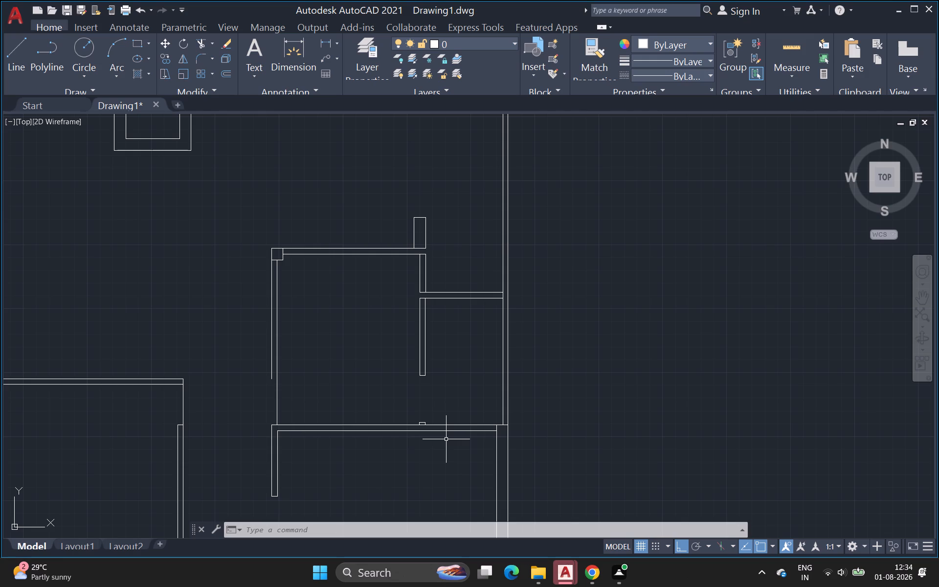
pyautogui.click(20, 42)
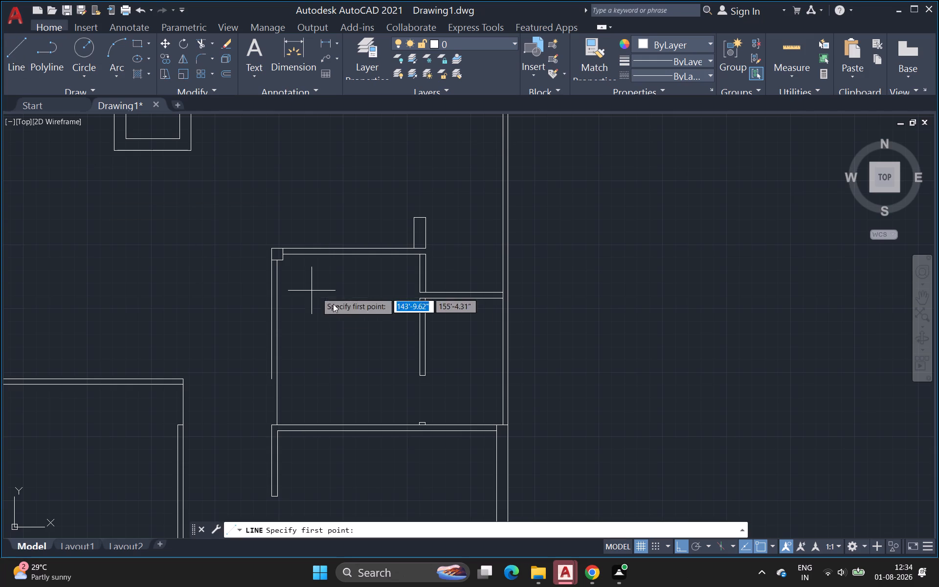
pyautogui.scroll(2, 395, 326)
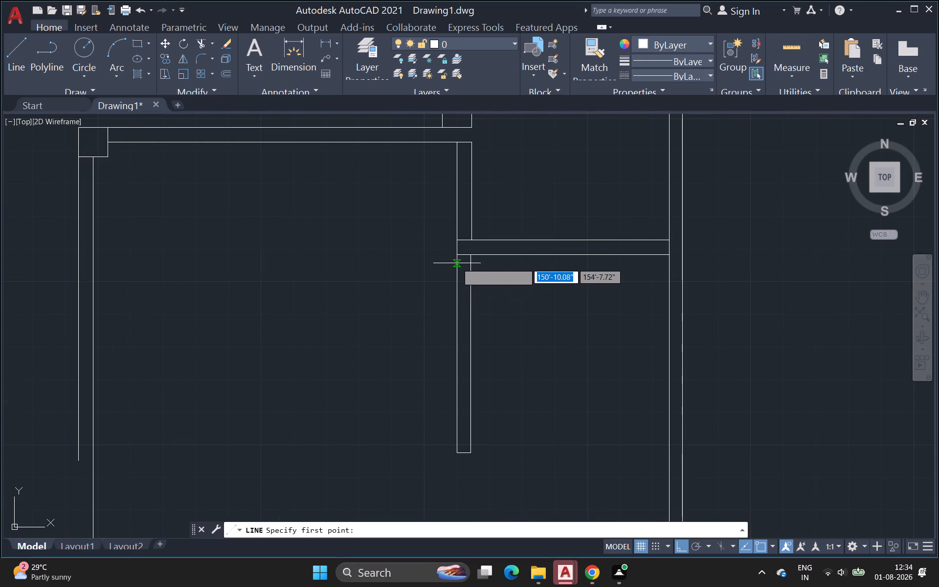
pyautogui.click(458, 259)
pyautogui.click(456, 230)
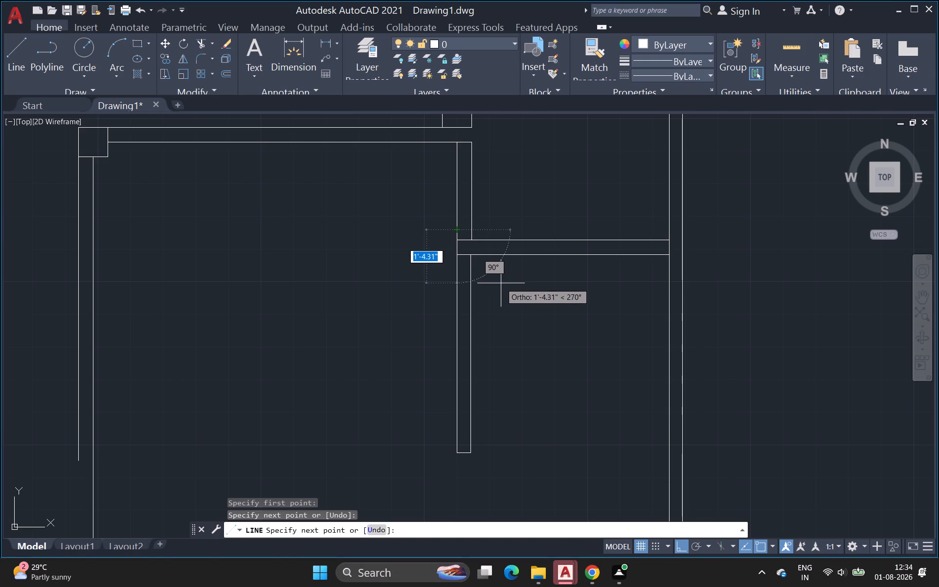
pyautogui.press('Escape')
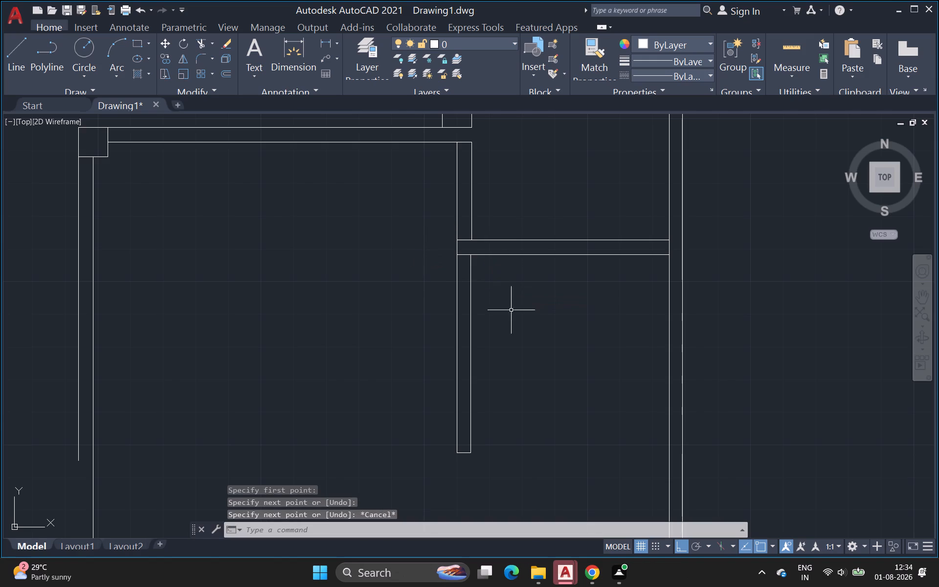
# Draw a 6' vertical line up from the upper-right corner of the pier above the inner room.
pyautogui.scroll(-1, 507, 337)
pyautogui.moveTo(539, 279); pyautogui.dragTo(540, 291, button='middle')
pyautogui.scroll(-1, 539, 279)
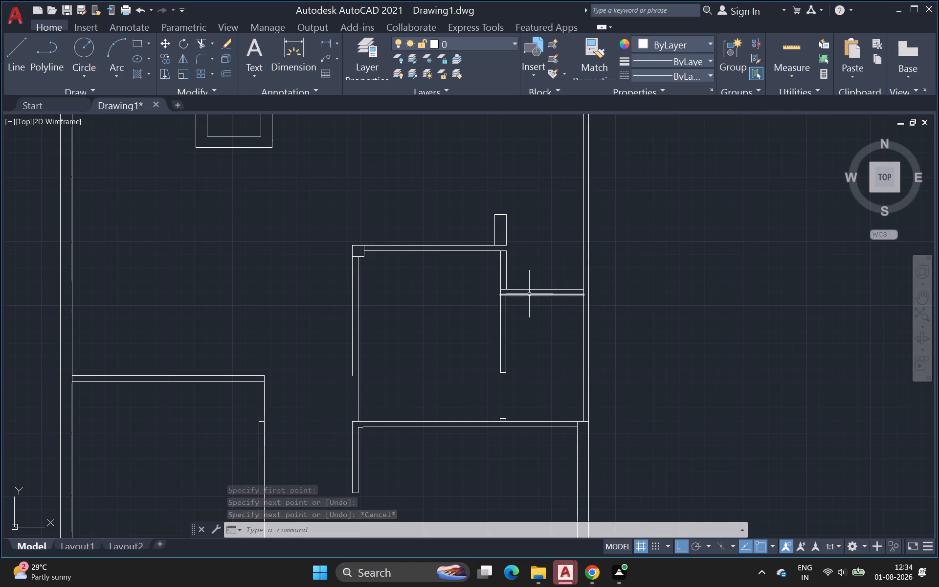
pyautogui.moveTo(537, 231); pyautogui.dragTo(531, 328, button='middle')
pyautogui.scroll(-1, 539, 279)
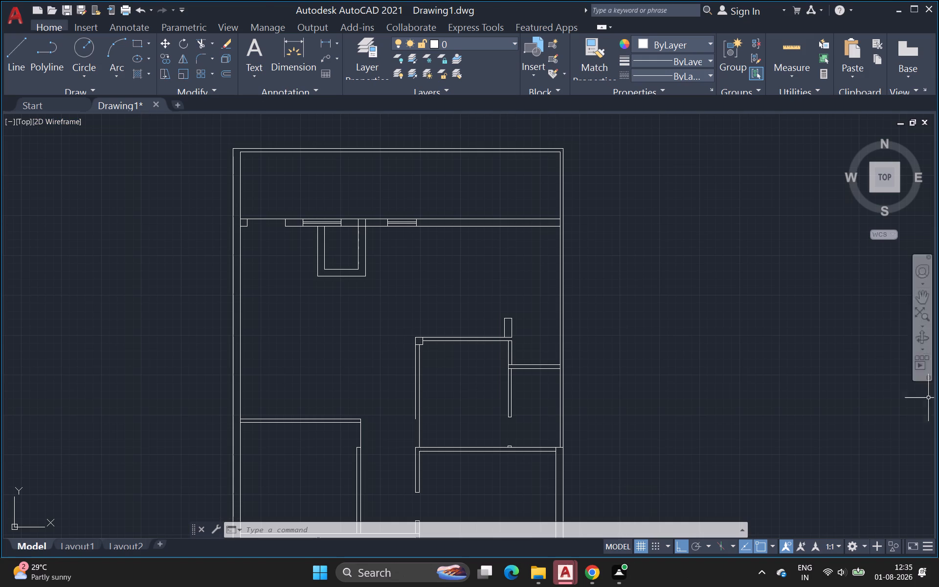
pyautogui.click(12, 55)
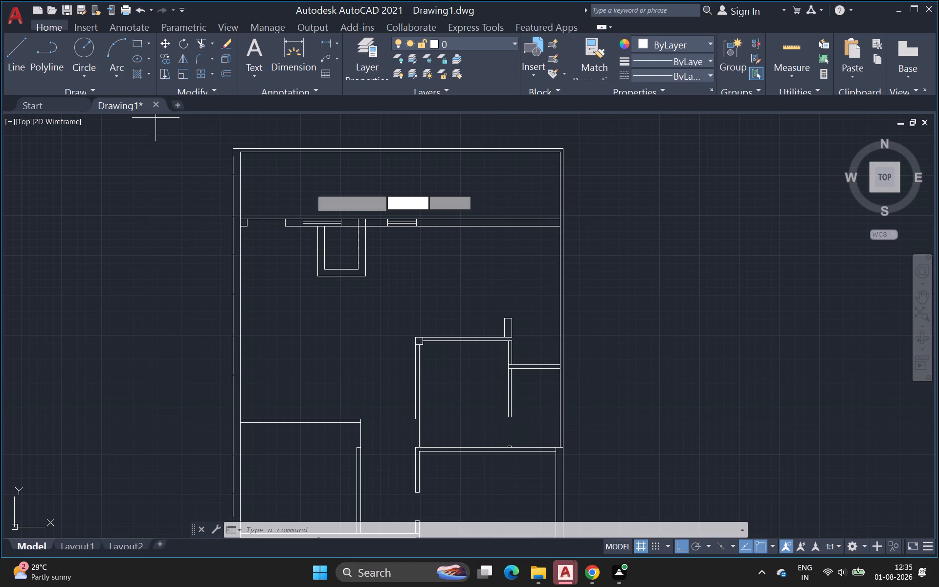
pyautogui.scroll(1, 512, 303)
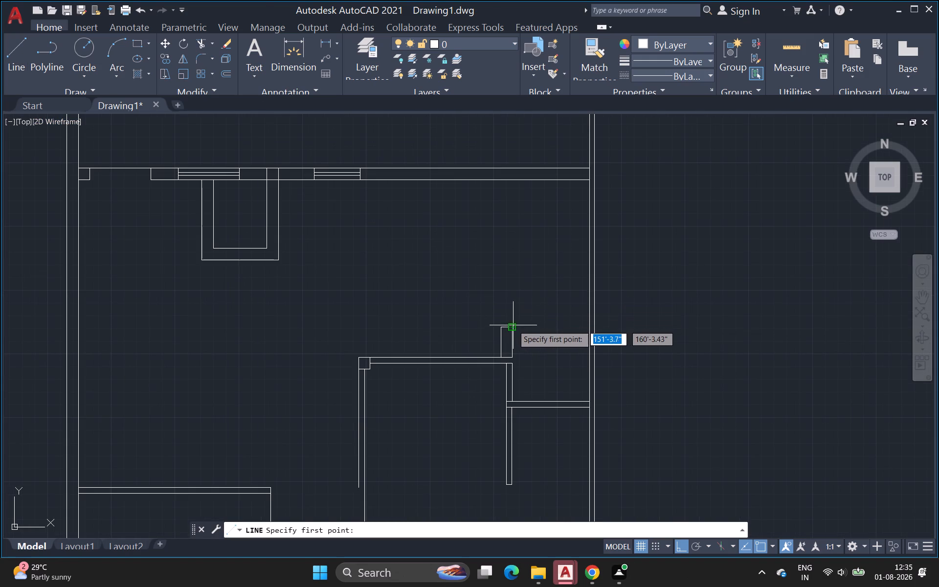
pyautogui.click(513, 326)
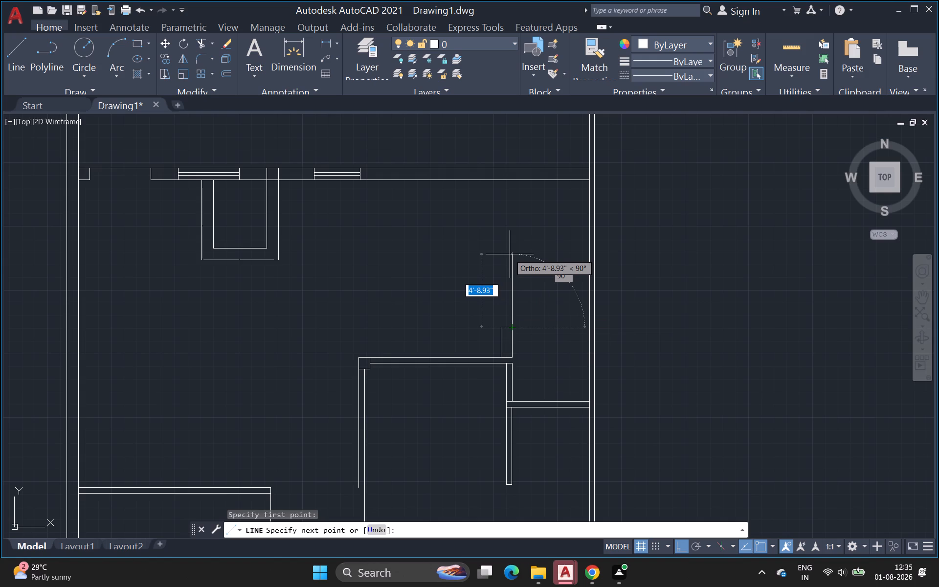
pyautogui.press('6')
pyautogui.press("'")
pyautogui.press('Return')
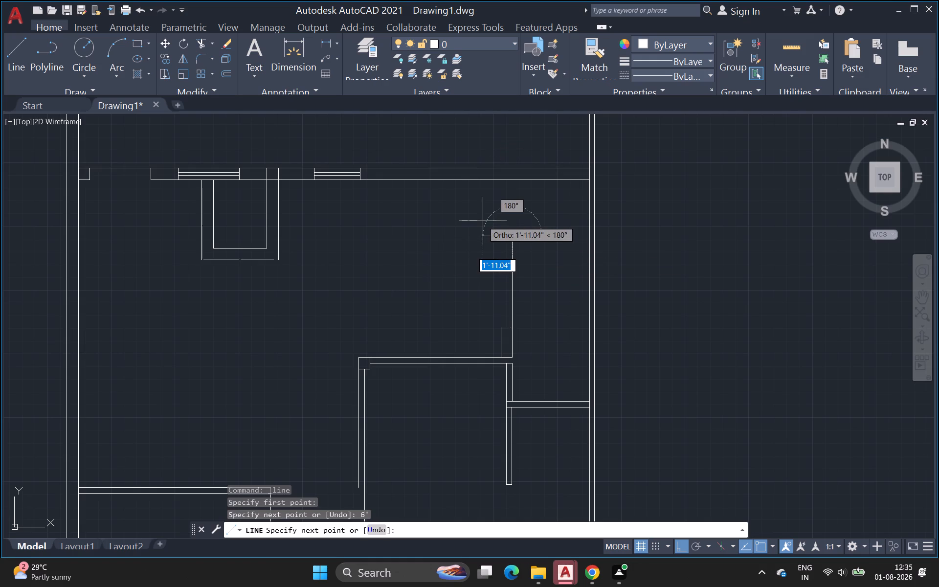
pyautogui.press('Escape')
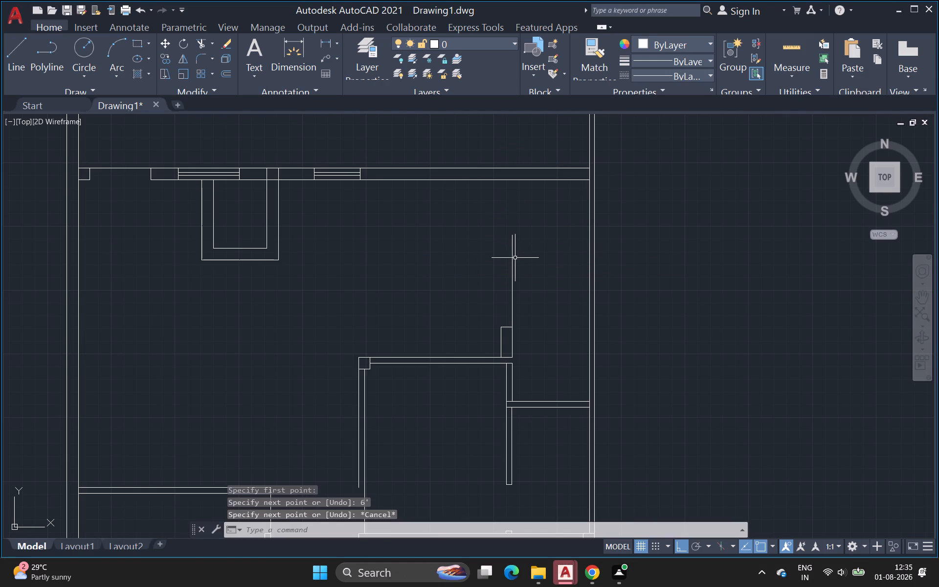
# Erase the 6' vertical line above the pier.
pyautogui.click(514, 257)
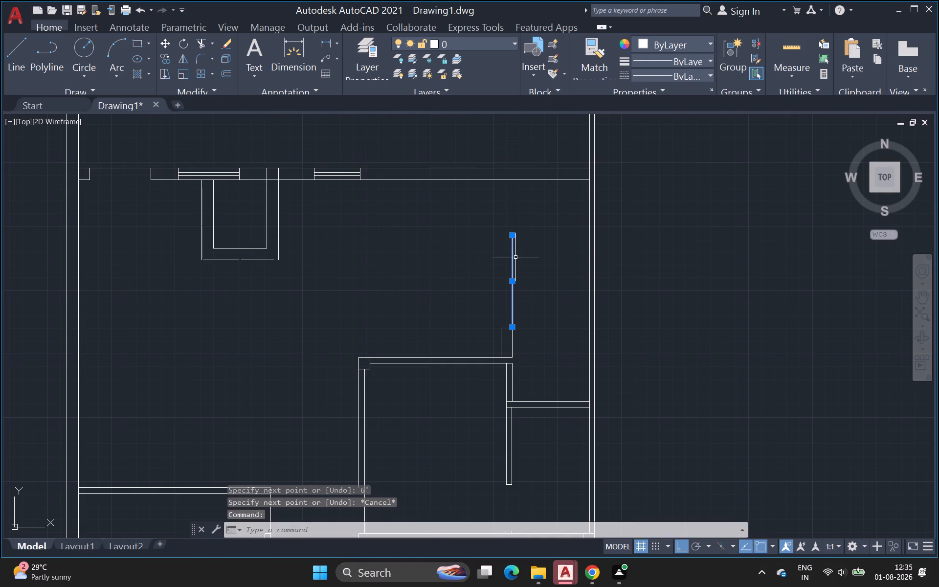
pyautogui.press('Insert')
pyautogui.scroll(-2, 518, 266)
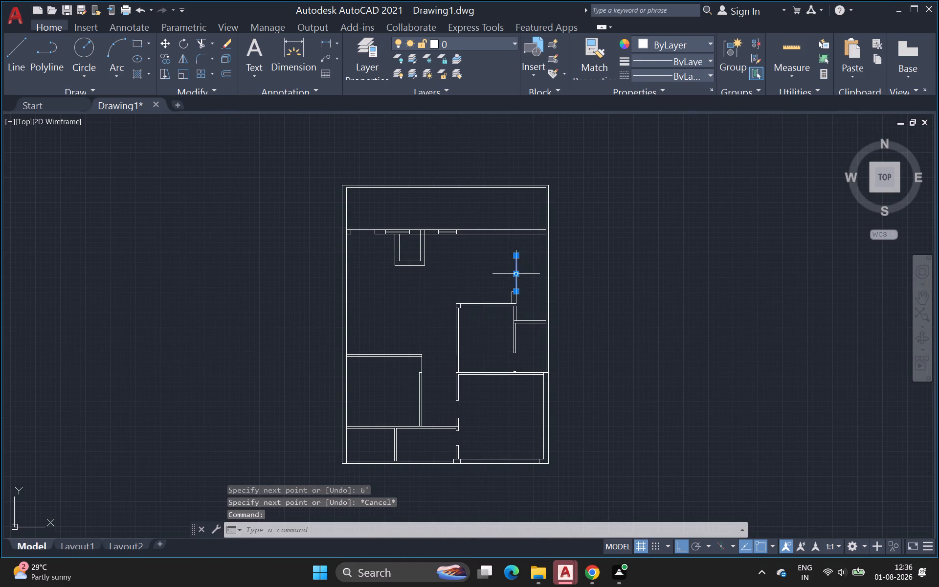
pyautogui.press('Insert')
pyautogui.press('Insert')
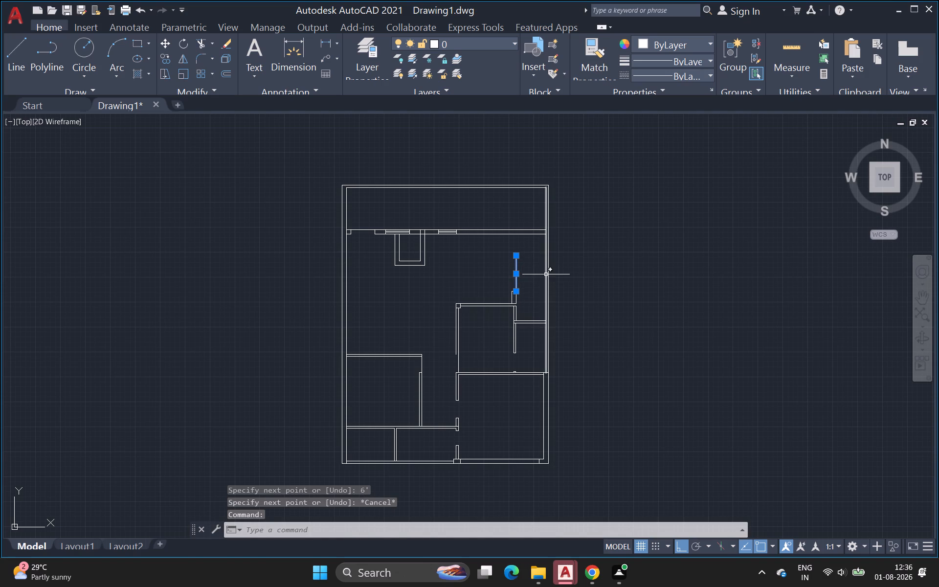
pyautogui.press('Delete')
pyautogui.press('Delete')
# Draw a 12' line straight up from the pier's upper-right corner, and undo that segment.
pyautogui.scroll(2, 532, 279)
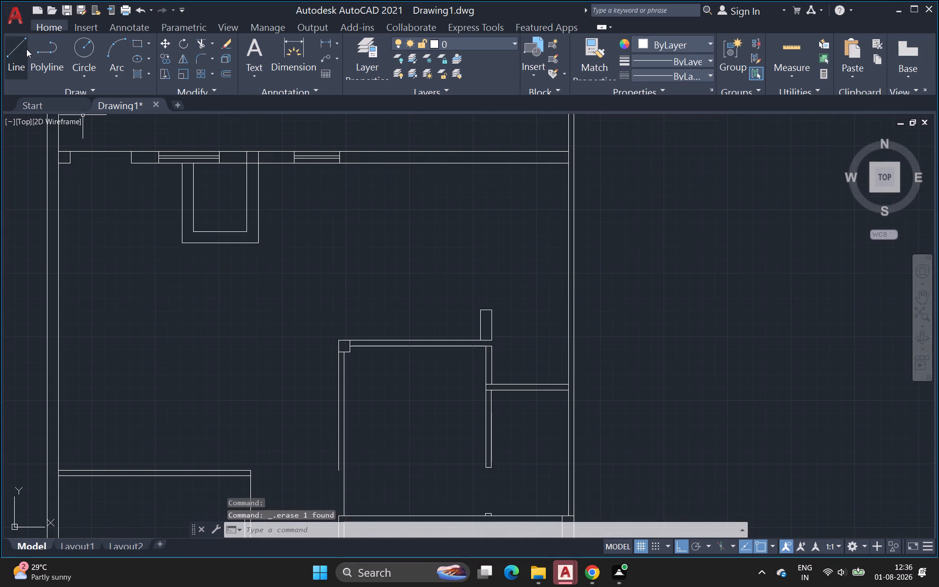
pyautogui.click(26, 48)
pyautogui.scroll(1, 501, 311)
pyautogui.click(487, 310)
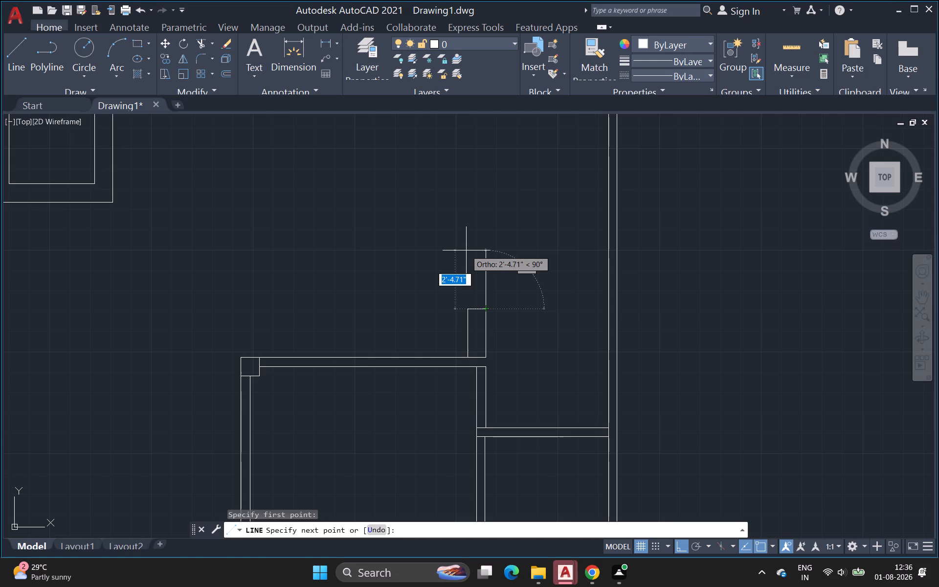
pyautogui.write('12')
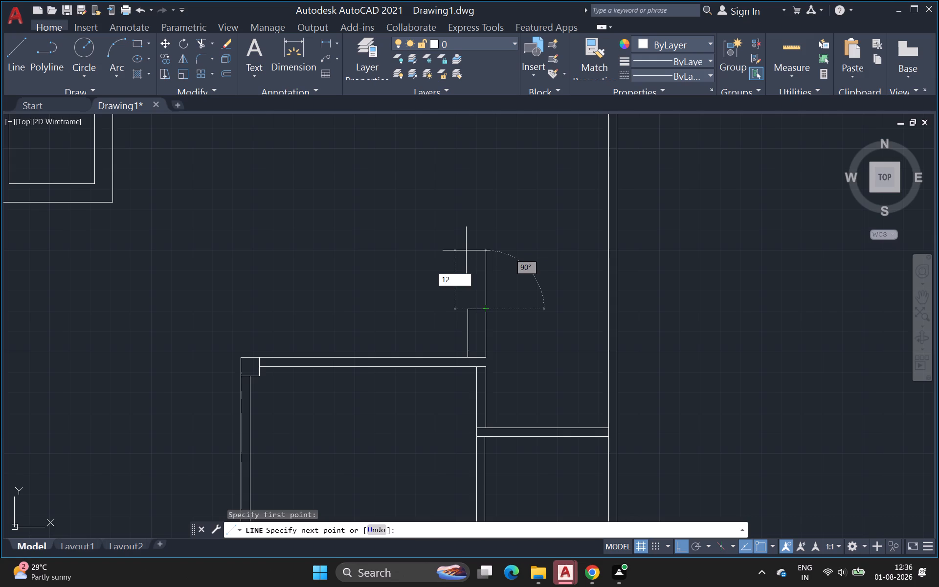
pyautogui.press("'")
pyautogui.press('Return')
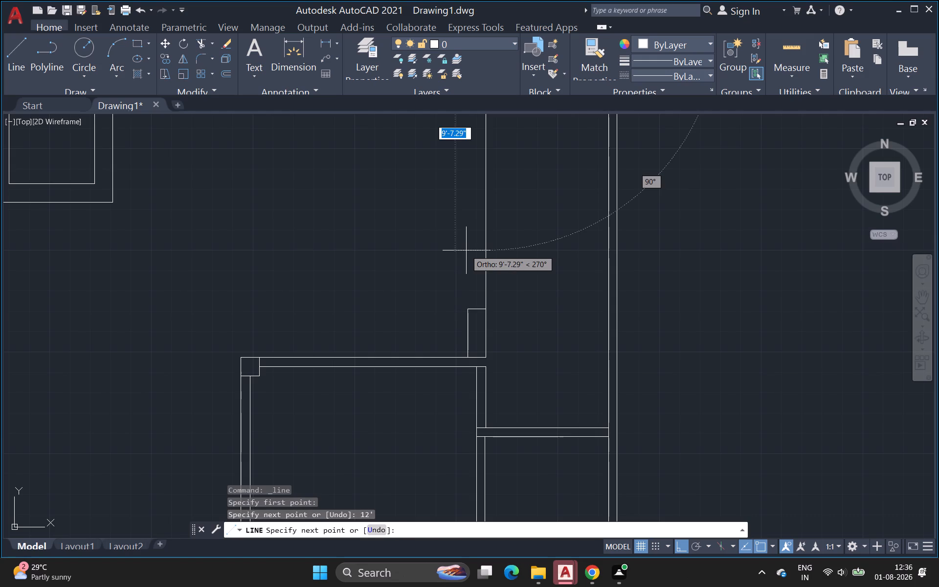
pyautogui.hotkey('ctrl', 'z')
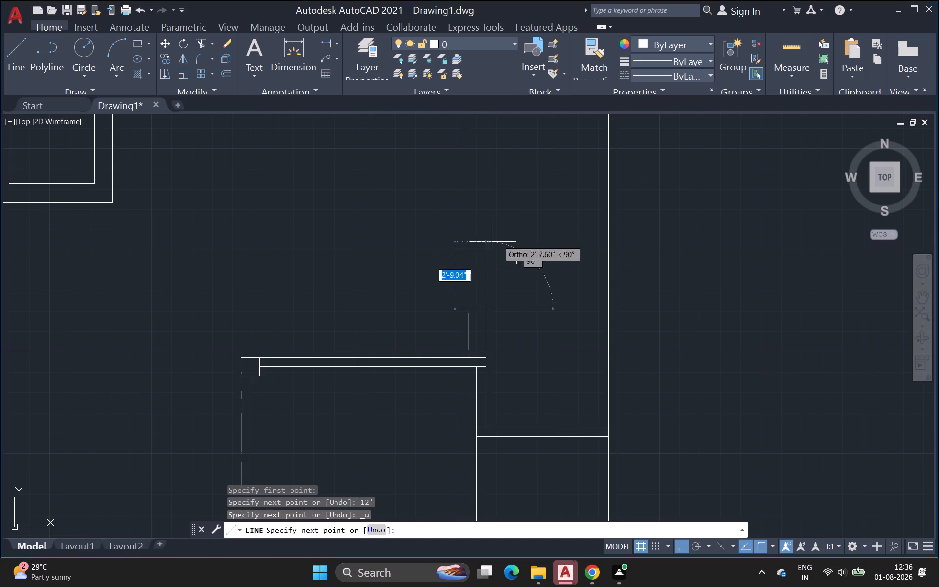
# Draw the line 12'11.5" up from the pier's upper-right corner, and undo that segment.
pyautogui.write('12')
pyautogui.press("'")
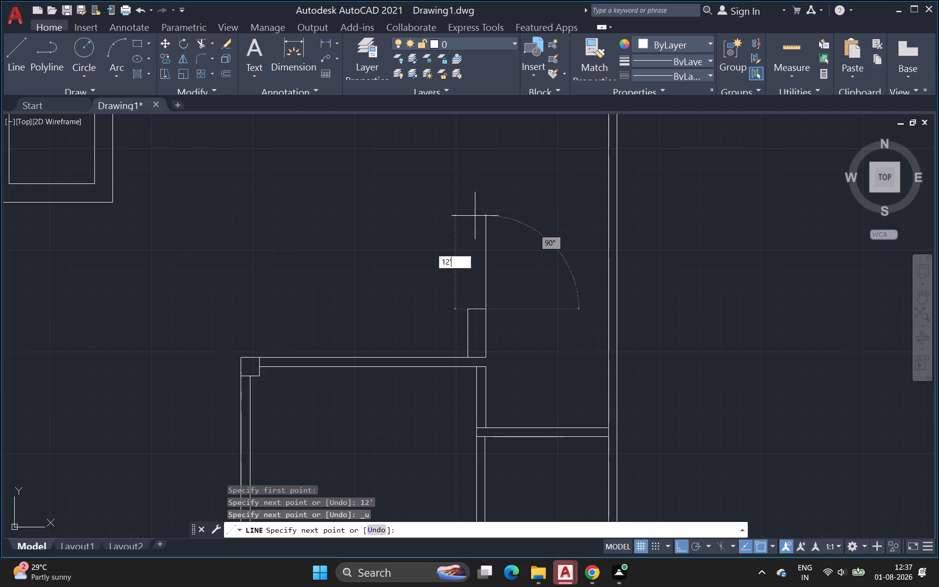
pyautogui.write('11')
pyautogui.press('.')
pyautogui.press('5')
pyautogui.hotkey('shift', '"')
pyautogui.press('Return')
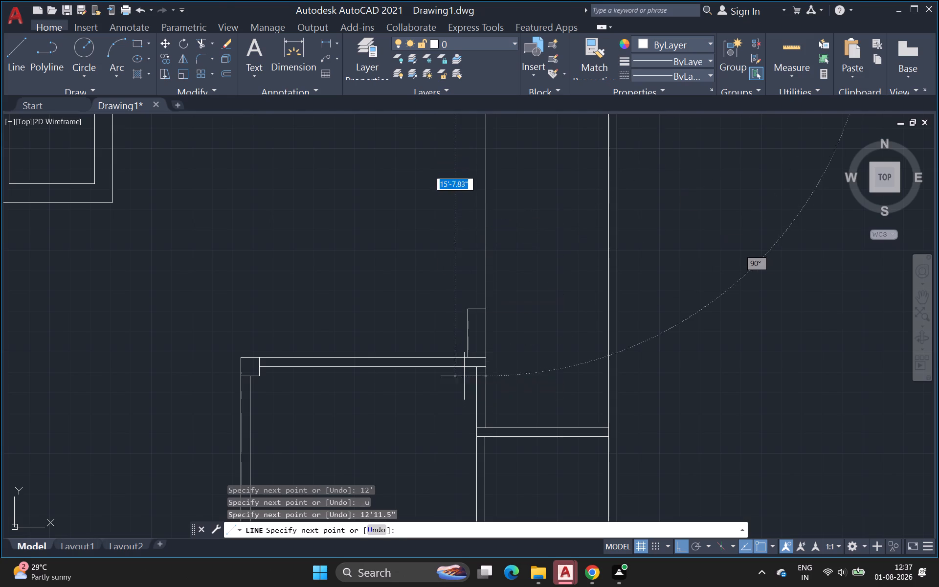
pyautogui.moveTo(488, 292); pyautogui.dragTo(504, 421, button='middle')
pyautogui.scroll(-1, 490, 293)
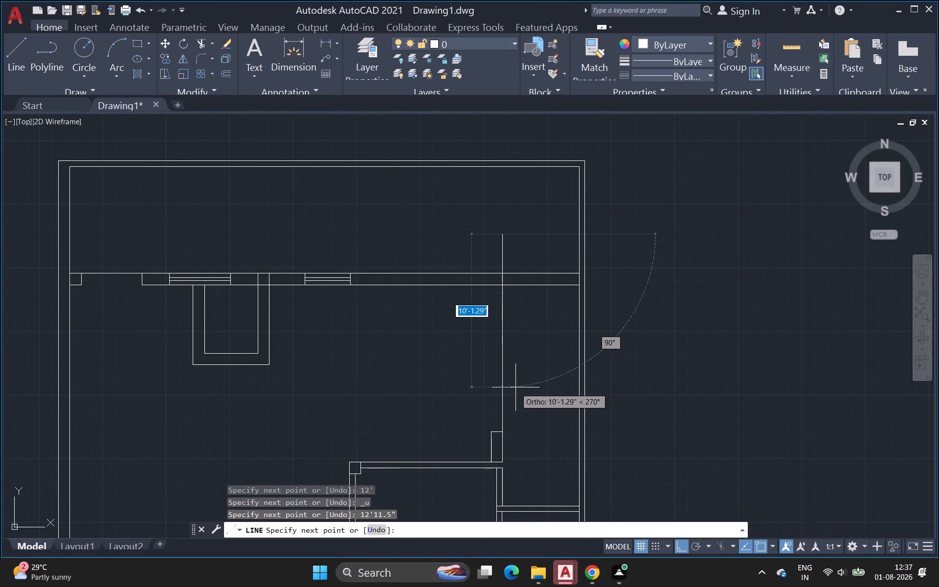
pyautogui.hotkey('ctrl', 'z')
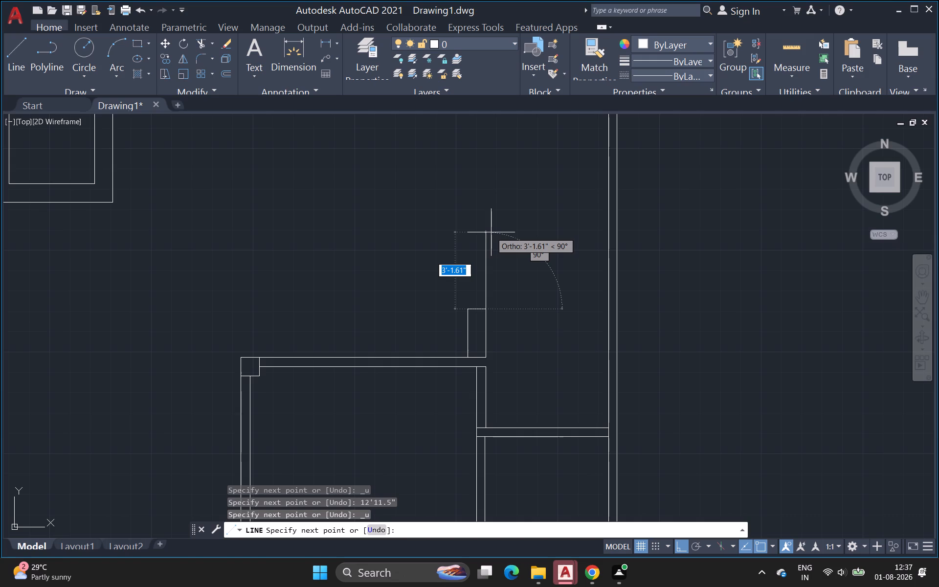
# Draw the line segment 3'4-1/2" straight up from the upper-right corner of the pier above the inner room.
pyautogui.press('3')
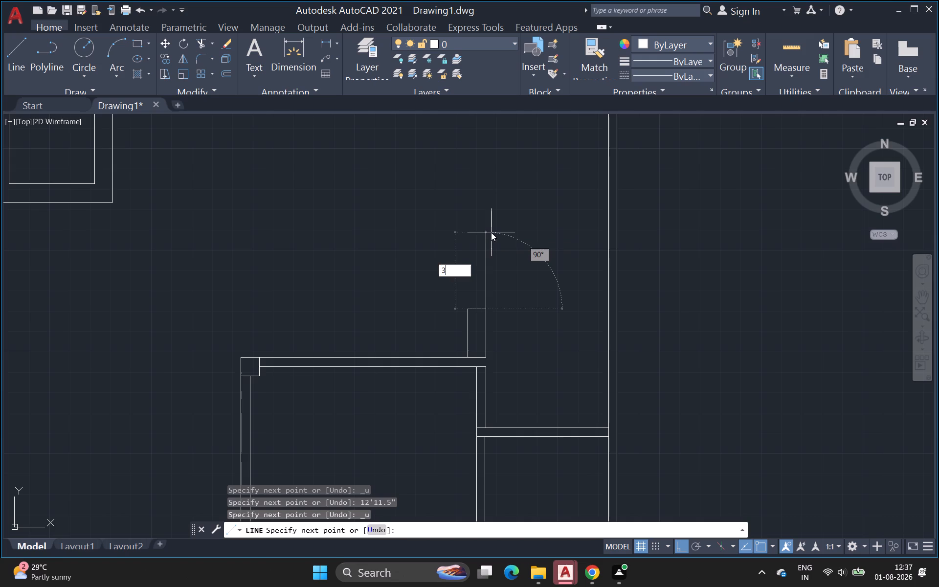
pyautogui.press("'")
pyautogui.press('2')
pyautogui.press("'")
pyautogui.press('-')
pyautogui.press('4')
pyautogui.press('-')
pyautogui.press('1')
pyautogui.press('/')
pyautogui.press('2')
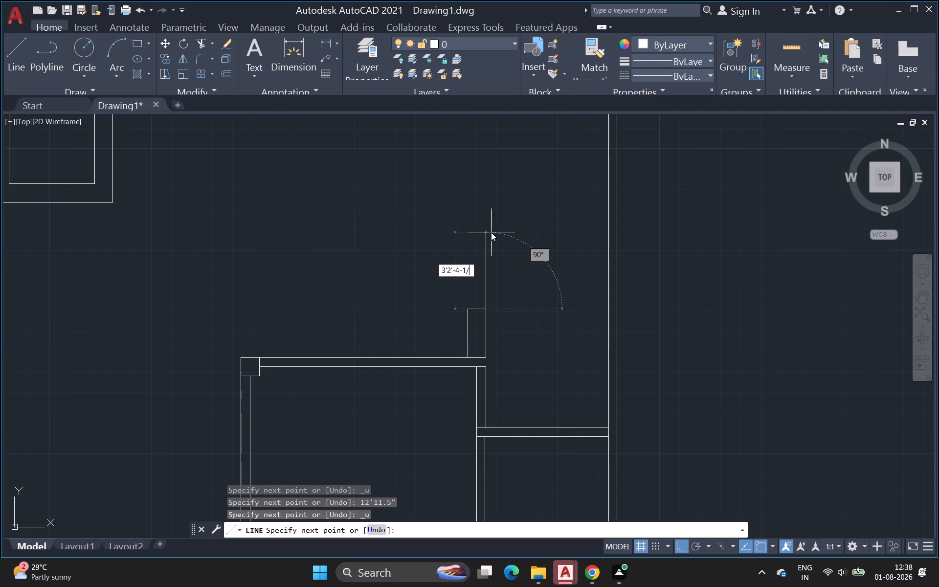
pyautogui.hotkey('shift', '"')
pyautogui.press('Return')
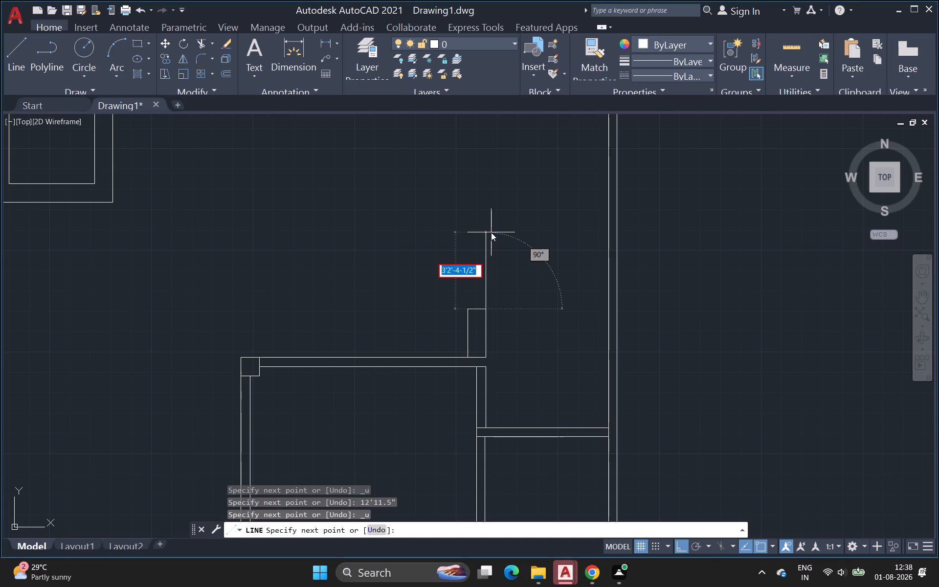
pyautogui.click(462, 270)
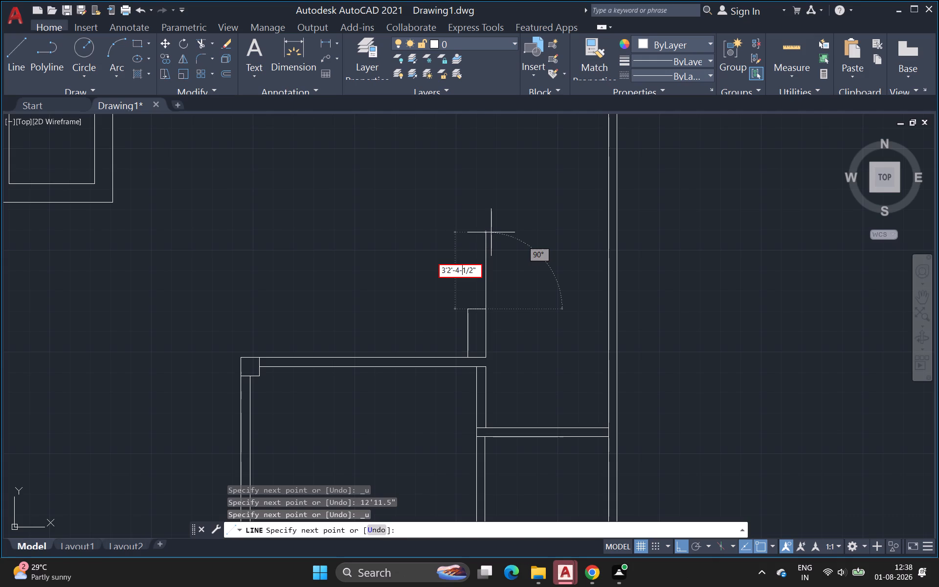
pyautogui.click(462, 270)
pyautogui.scroll(1, 463, 273)
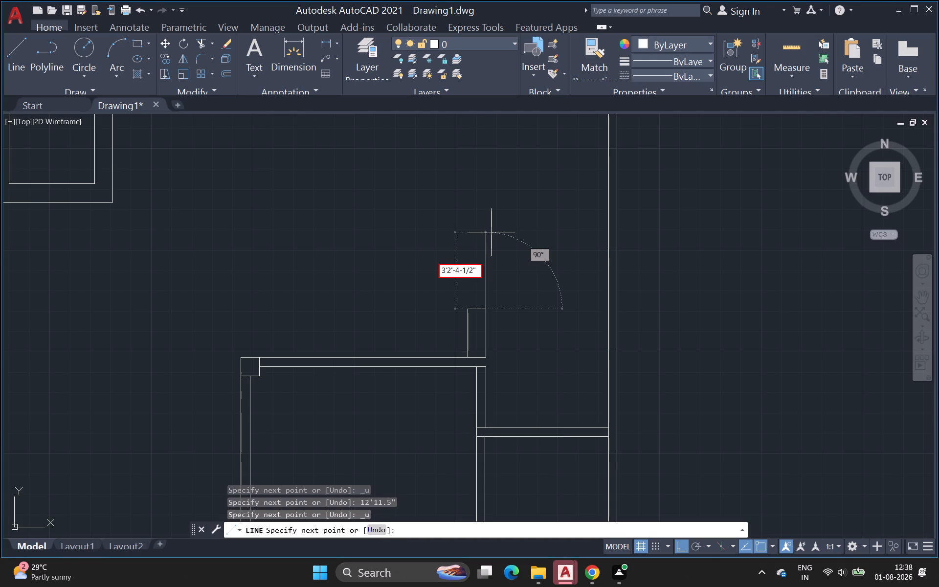
pyautogui.click(455, 270)
pyautogui.scroll(2, 459, 272)
pyautogui.press('BackSpace')
pyautogui.press('BackSpace')
pyautogui.press('BackSpace')
pyautogui.press('Return')
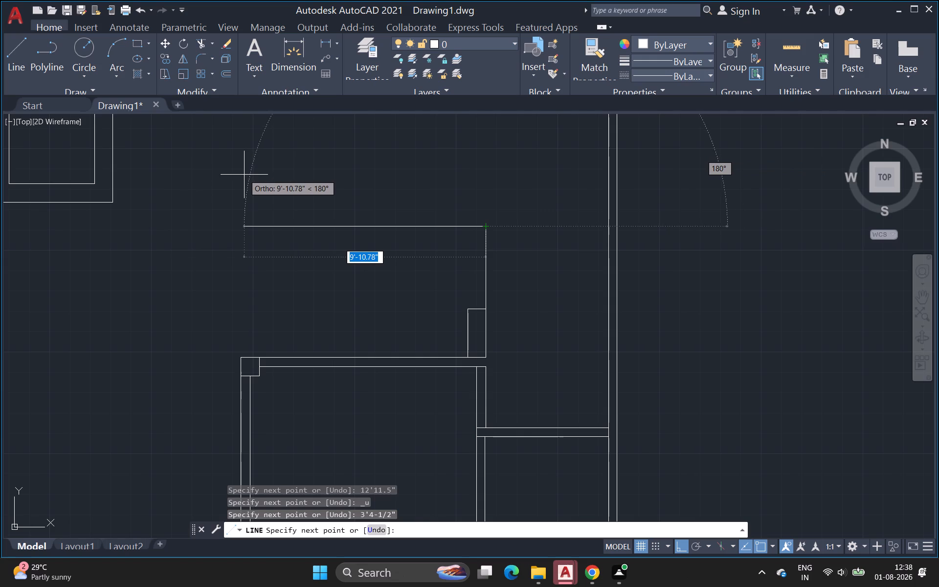
# Continue the line horizontally about 4'11" to the inner face of the right-hand outer wall and finish the line.
pyautogui.moveTo(404, 251); pyautogui.dragTo(262, 295, button='middle')
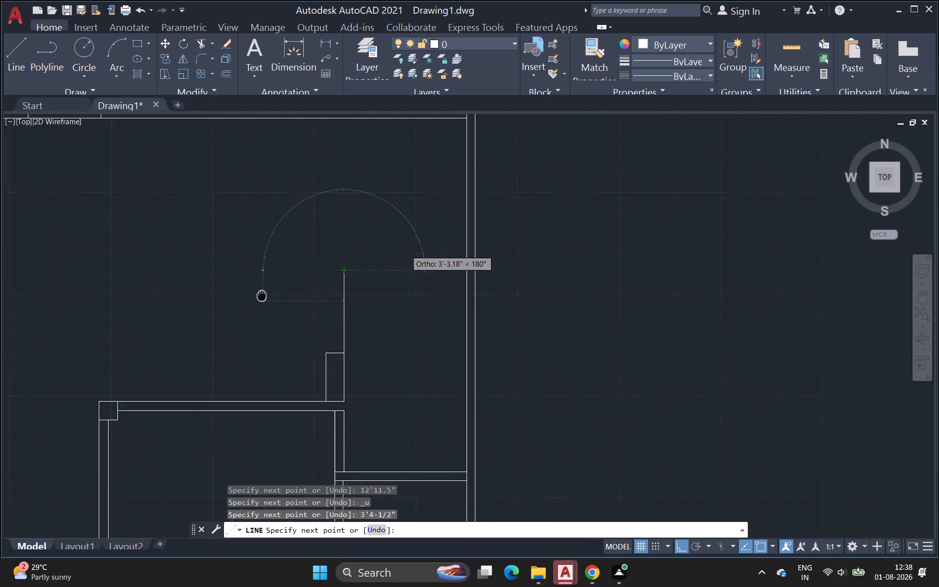
pyautogui.moveTo(262, 295); pyautogui.dragTo(257, 295, button='middle')
pyautogui.scroll(2, 257, 295)
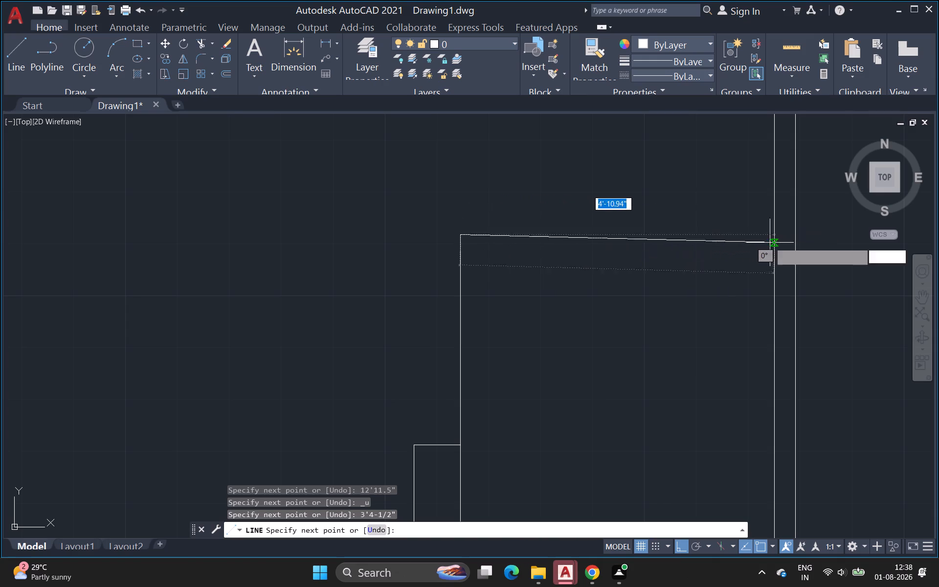
pyautogui.click(775, 234)
pyautogui.press('Escape')
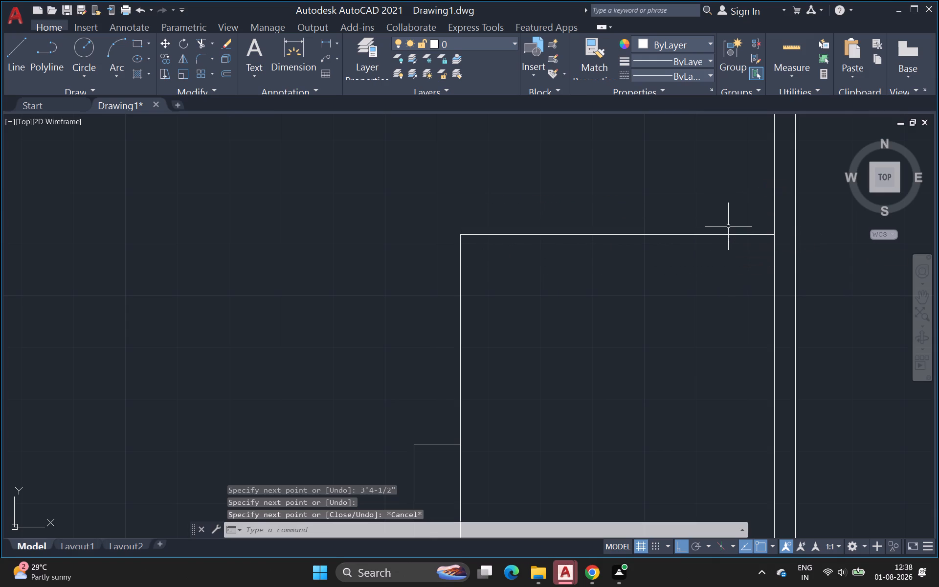
# Offset the new horizontal wall line 4.5" upward.
pyautogui.press('o')
pyautogui.press('Return')
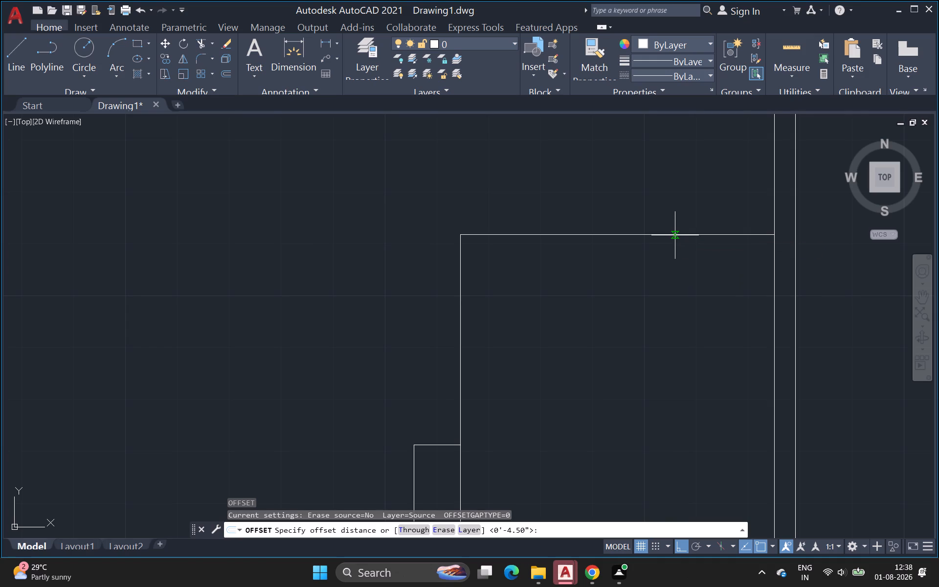
pyautogui.click(674, 235)
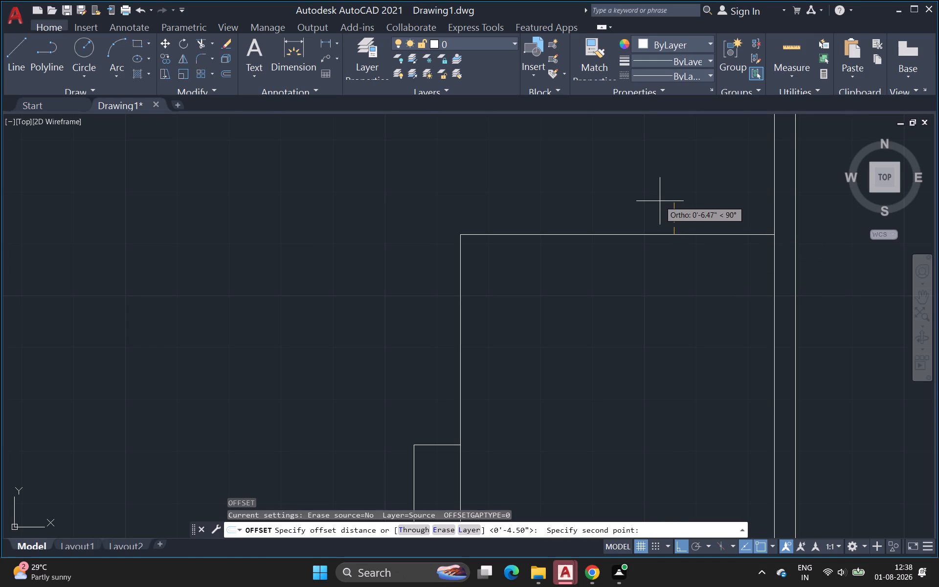
pyautogui.press('4')
pyautogui.write('.5')
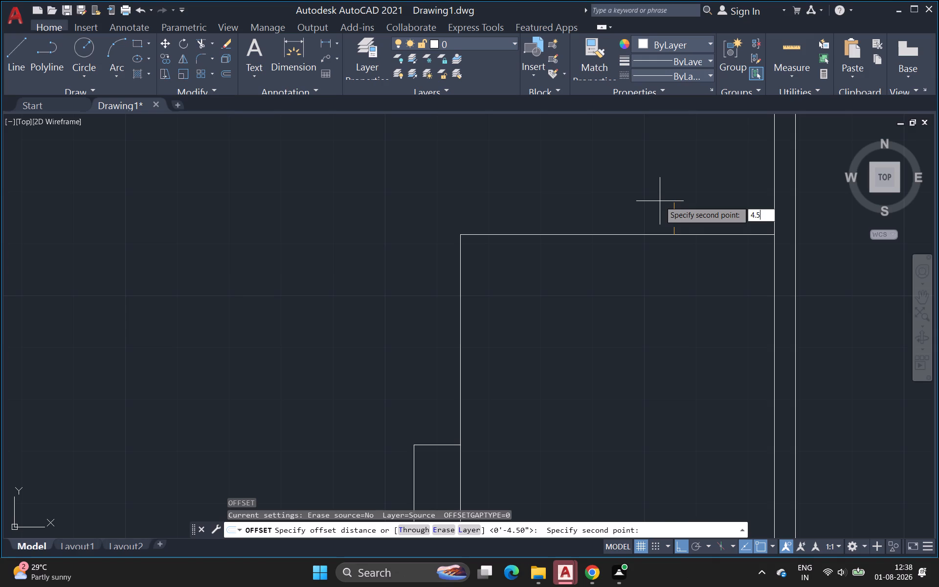
pyautogui.press('Return')
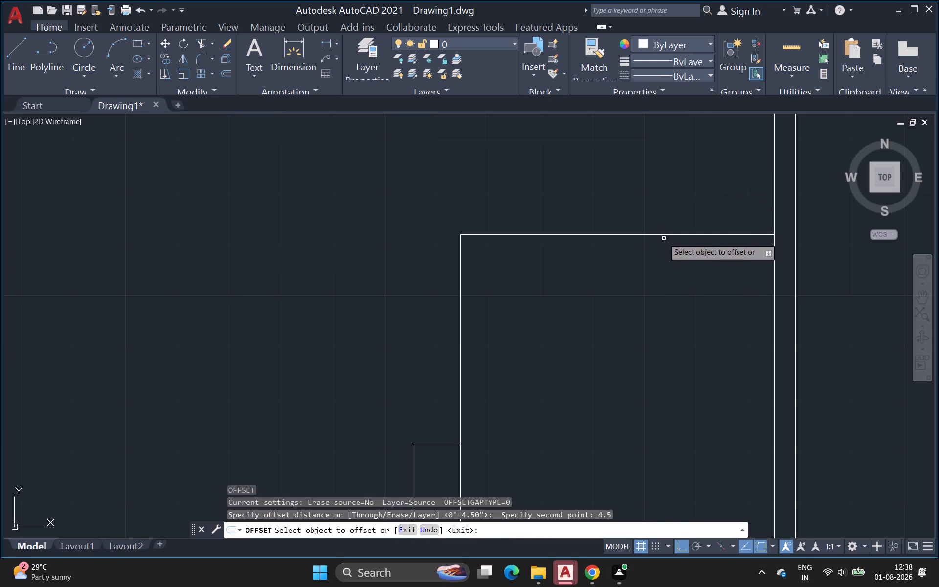
pyautogui.click(664, 235)
pyautogui.click(666, 220)
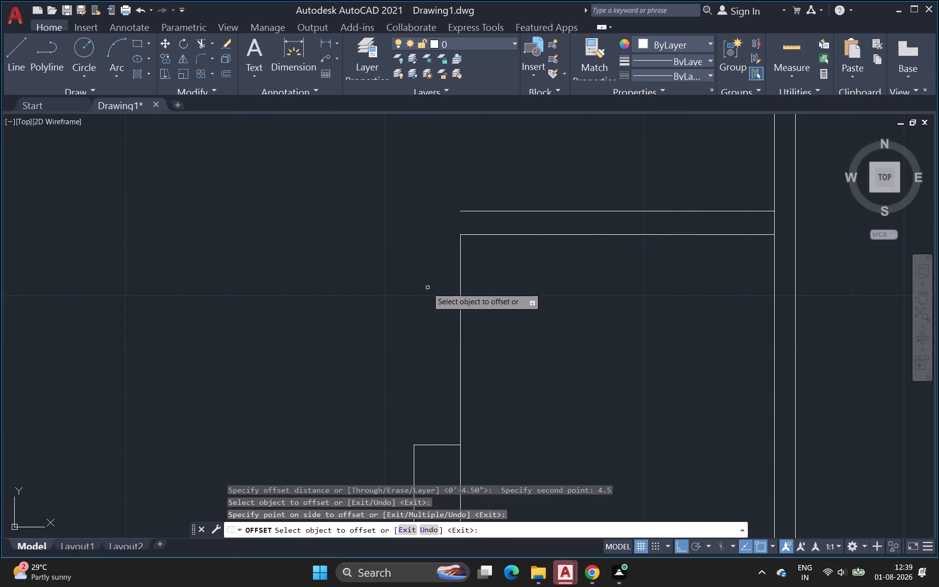
# Offset the new vertical wall line above the pier 9" to the left.
pyautogui.press('space')
pyautogui.press('space')
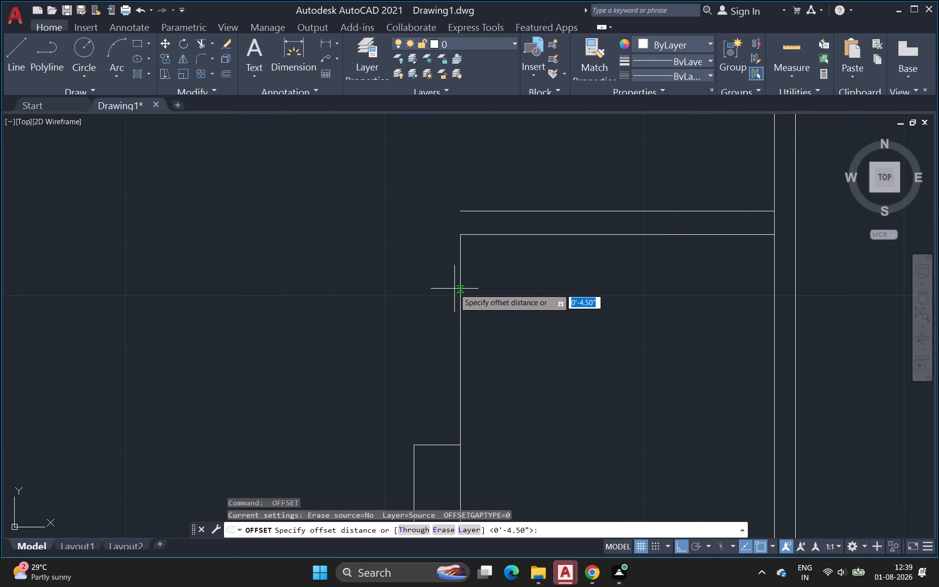
pyautogui.click(460, 285)
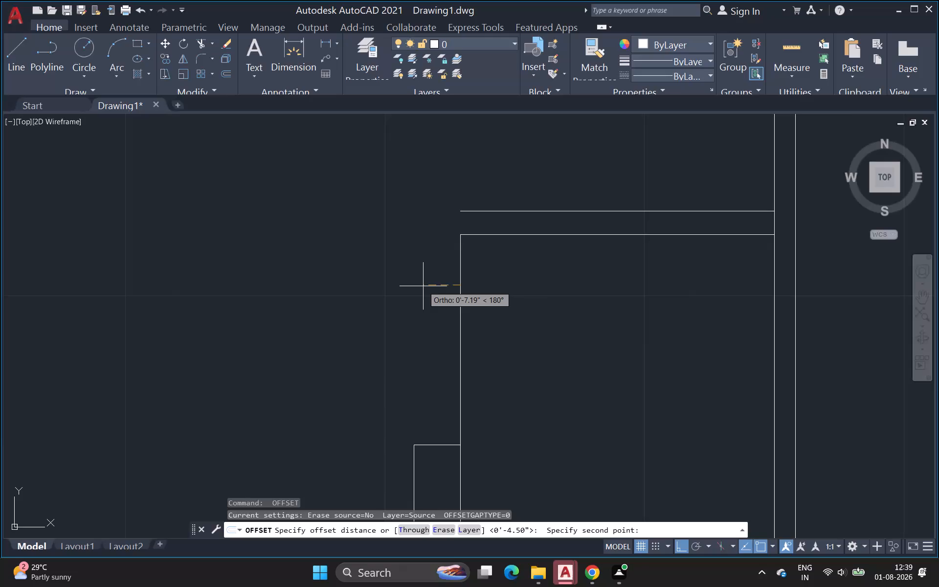
pyautogui.press('9')
pyautogui.hotkey('shift', '"')
pyautogui.press('Return')
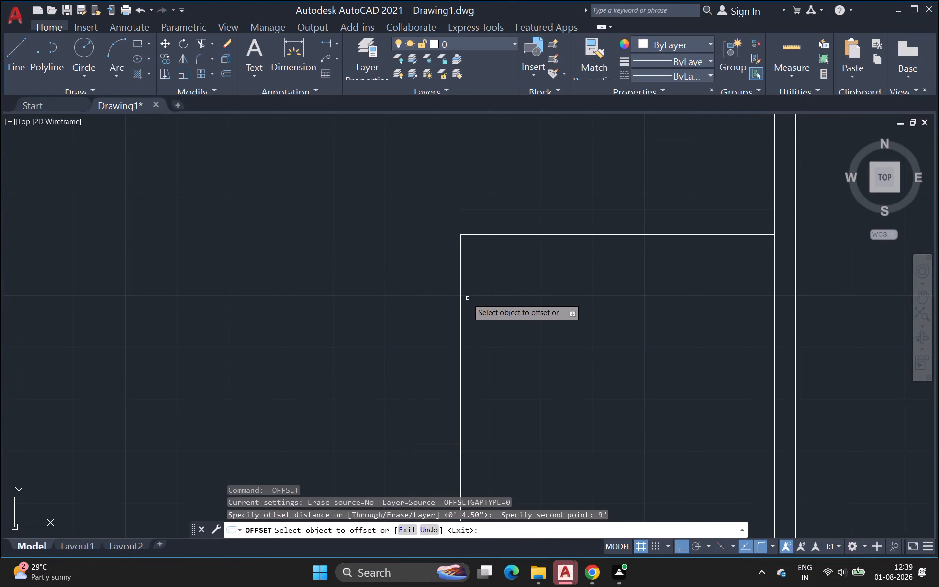
pyautogui.click(461, 299)
pyautogui.click(445, 302)
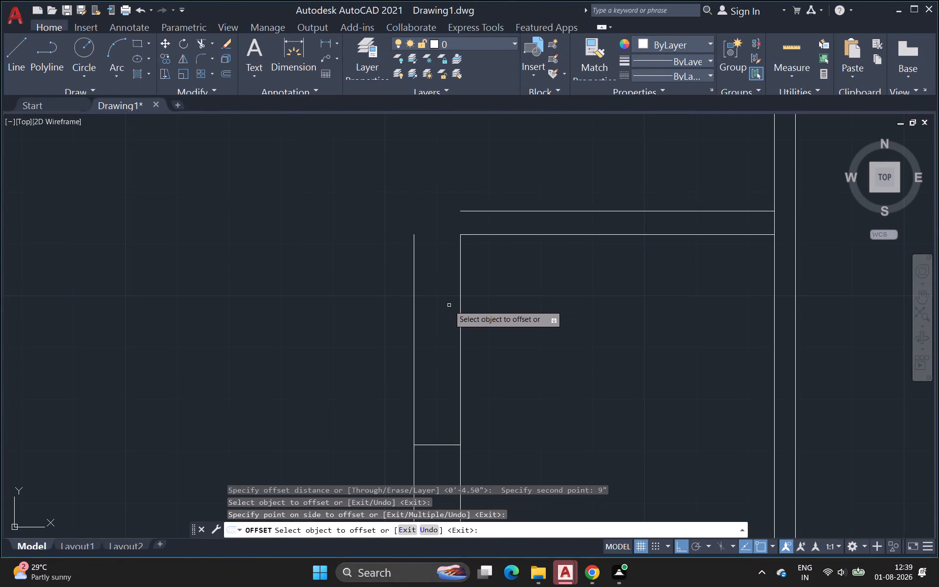
pyautogui.press('Escape')
# Fillet the offset vertical and horizontal lines with zero radius to close the outer corner of the new walls.
pyautogui.press('f')
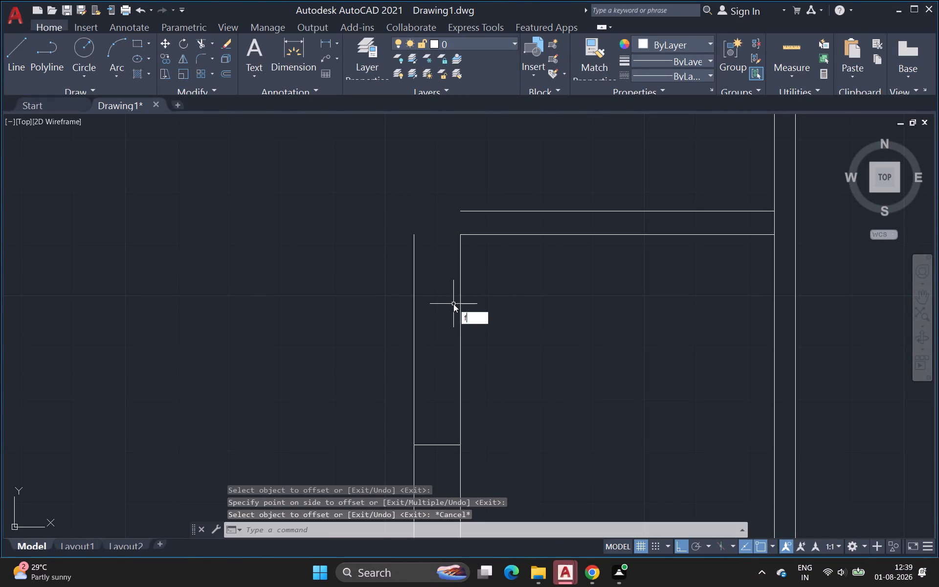
pyautogui.press('Return')
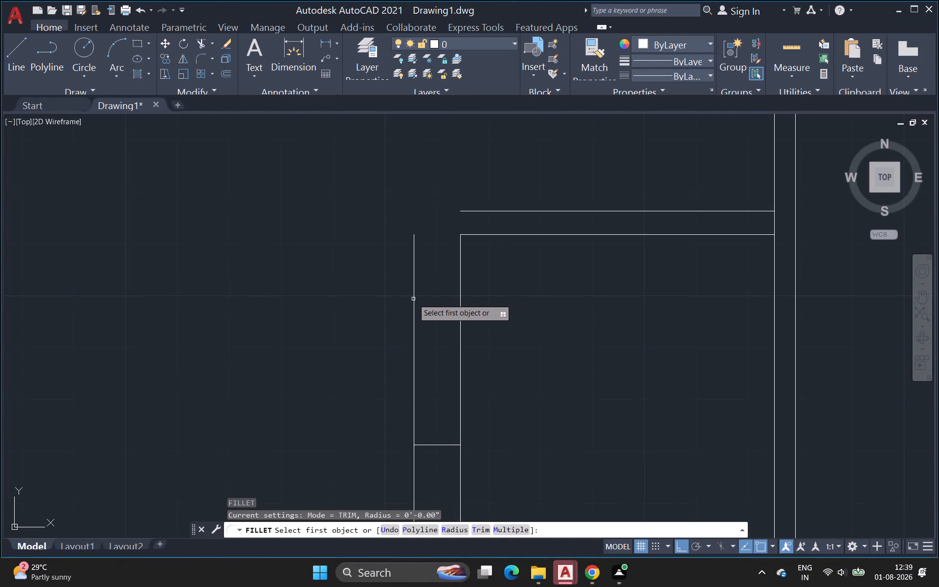
pyautogui.click(412, 297)
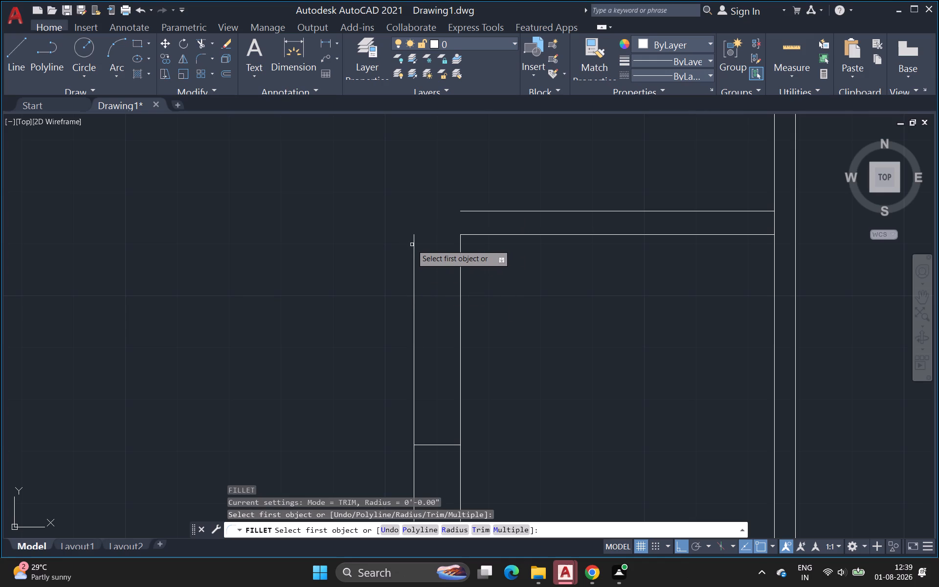
pyautogui.click(414, 245)
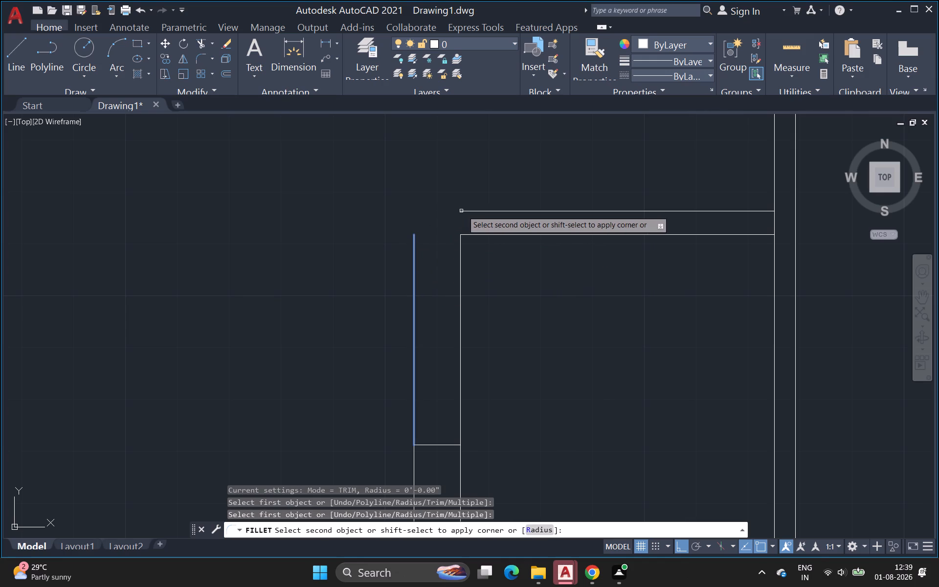
pyautogui.click(467, 211)
pyautogui.scroll(-3, 493, 338)
pyautogui.moveTo(493, 338); pyautogui.dragTo(419, 280, button='middle')
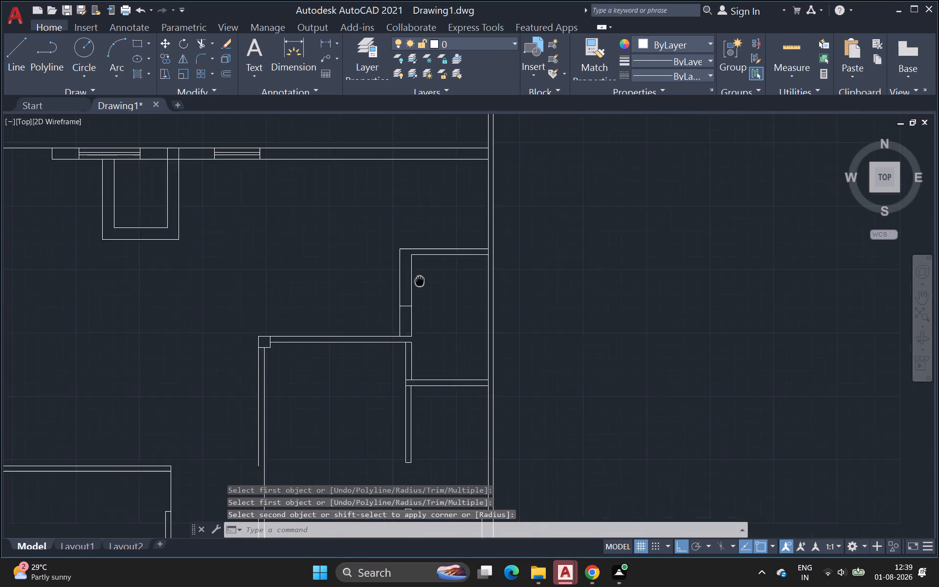
pyautogui.moveTo(419, 280); pyautogui.dragTo(403, 265, button='middle')
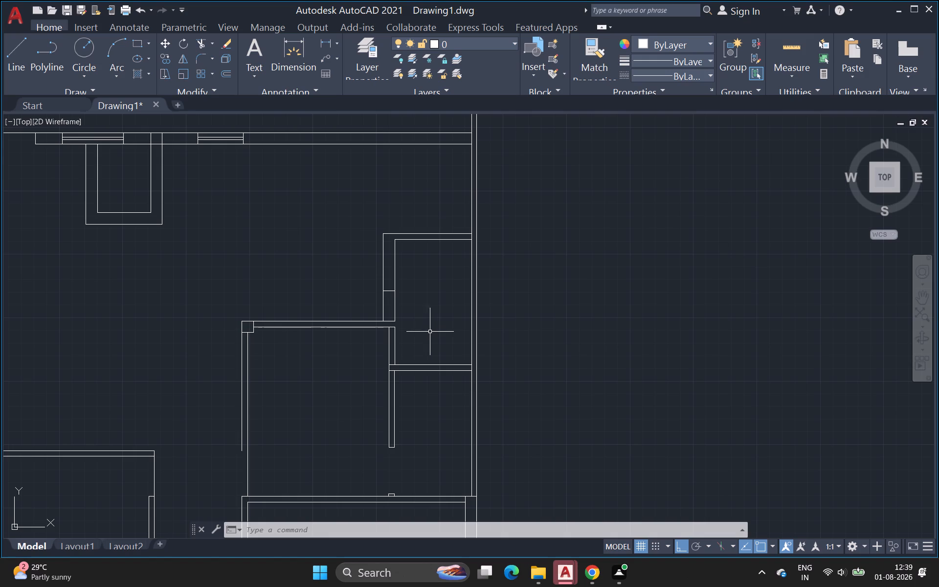
# Draw a short vertical line closing the right end of the inner room's top wall, directly beneath the new 9" wall.
pyautogui.scroll(1, 426, 334)
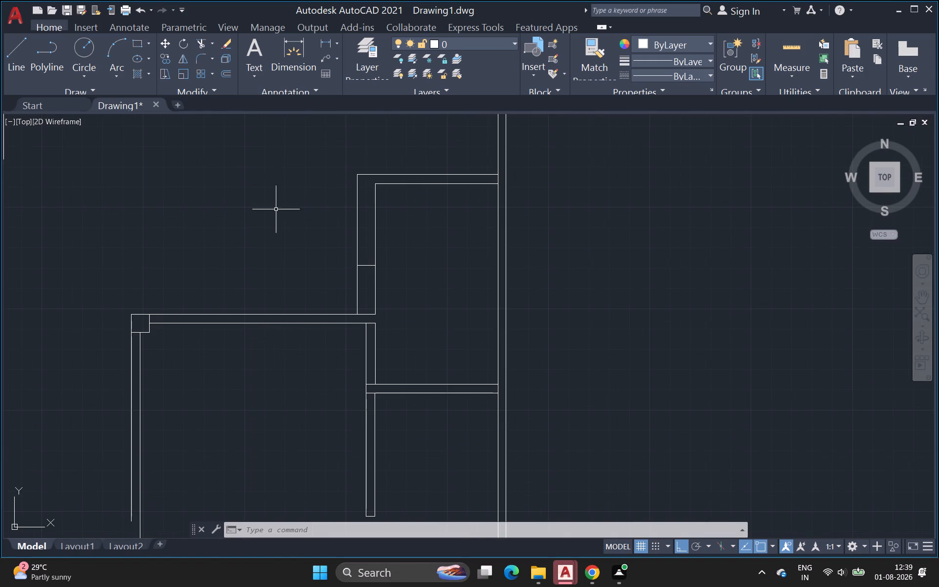
pyautogui.moveTo(0, 108); pyautogui.dragTo(1, 85)
pyautogui.click(3, 72)
pyautogui.click(15, 61)
pyautogui.scroll(2, 367, 340)
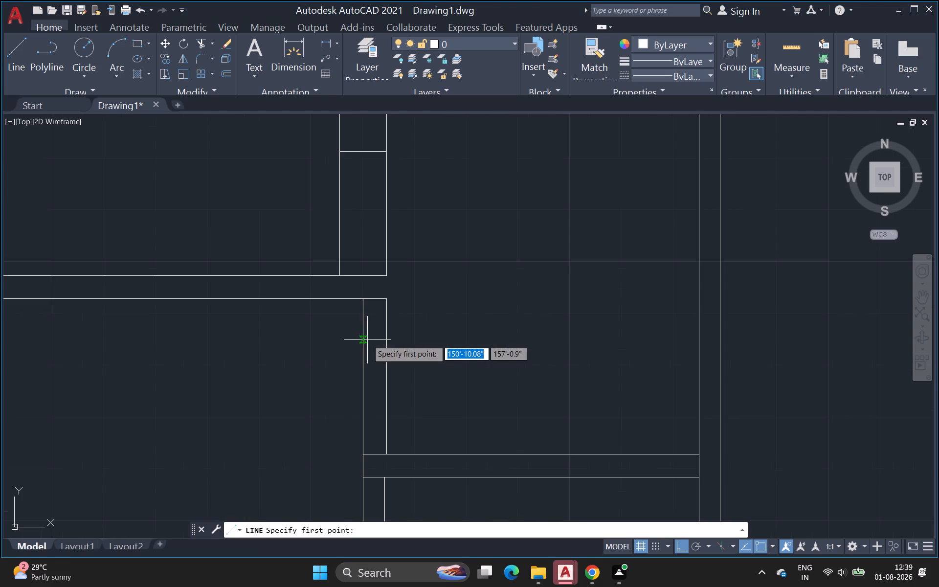
pyautogui.click(387, 274)
pyautogui.click(388, 299)
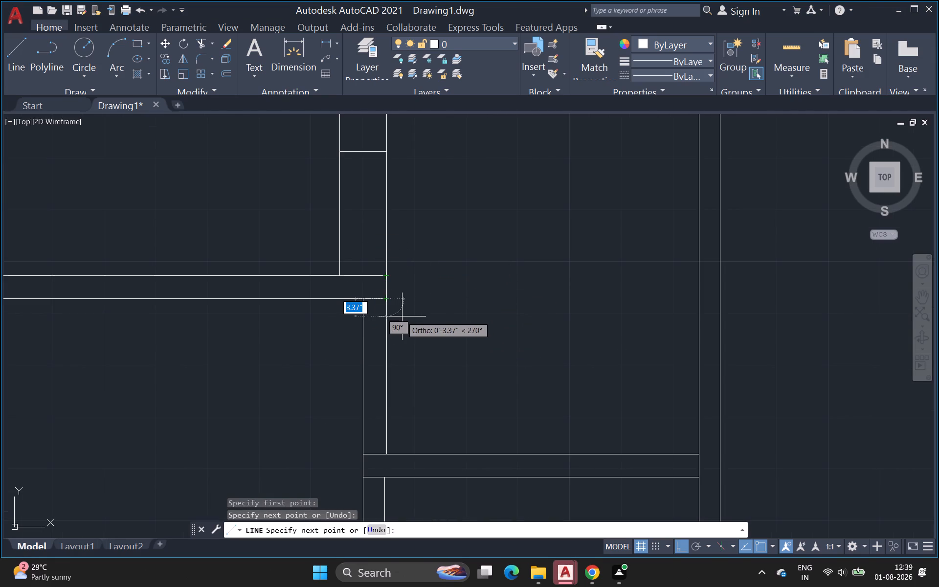
pyautogui.press('Escape')
# Draw a vertical line 4'5" down from the lower-left outer corner of the small rectangular enclosure below the top wall.
pyautogui.scroll(-2, 467, 361)
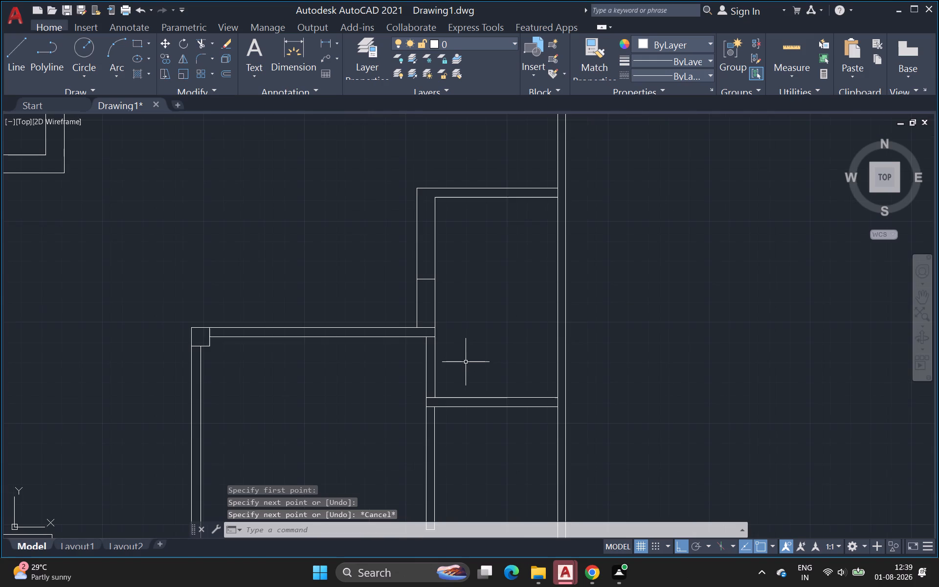
pyautogui.scroll(-2, 463, 352)
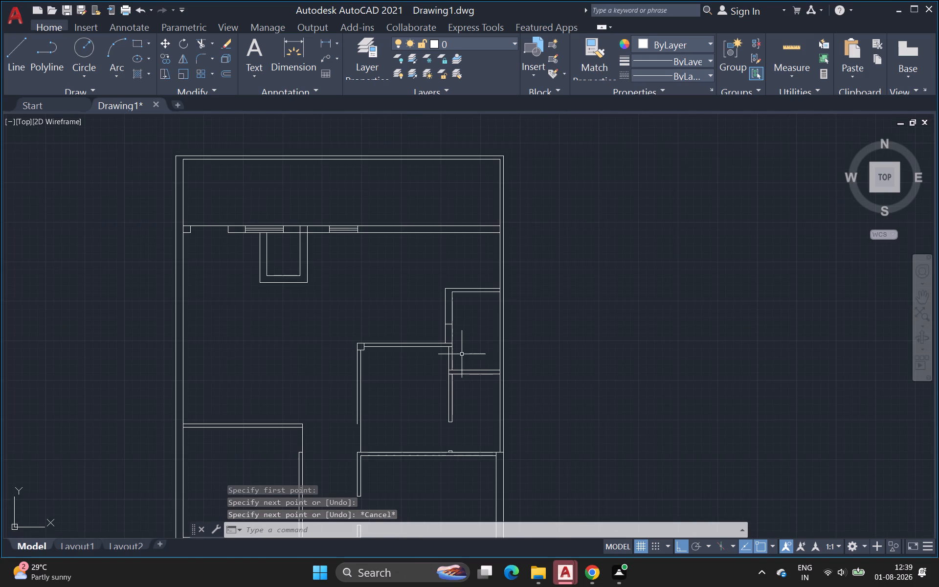
pyautogui.moveTo(461, 354); pyautogui.dragTo(404, 385, button='middle')
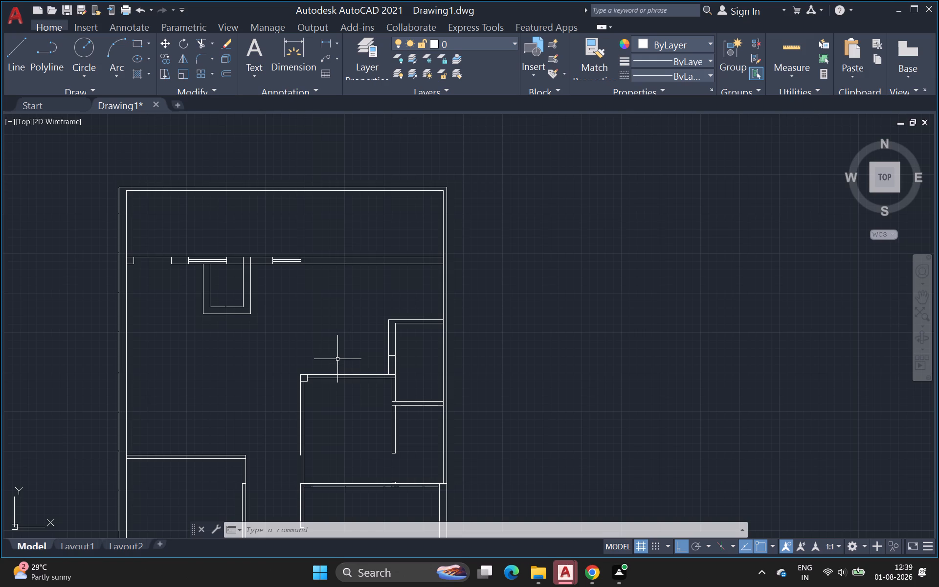
pyautogui.click(12, 45)
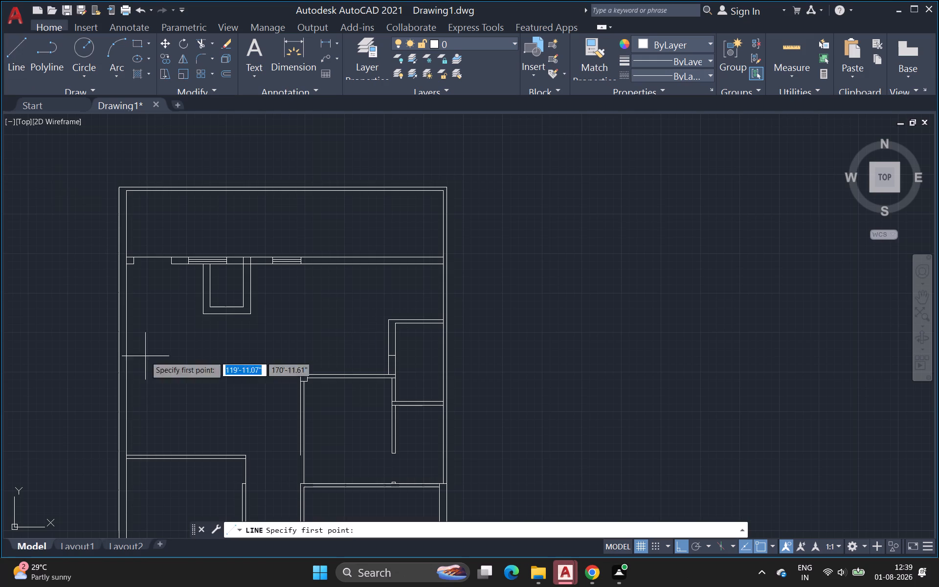
pyautogui.scroll(2, 205, 379)
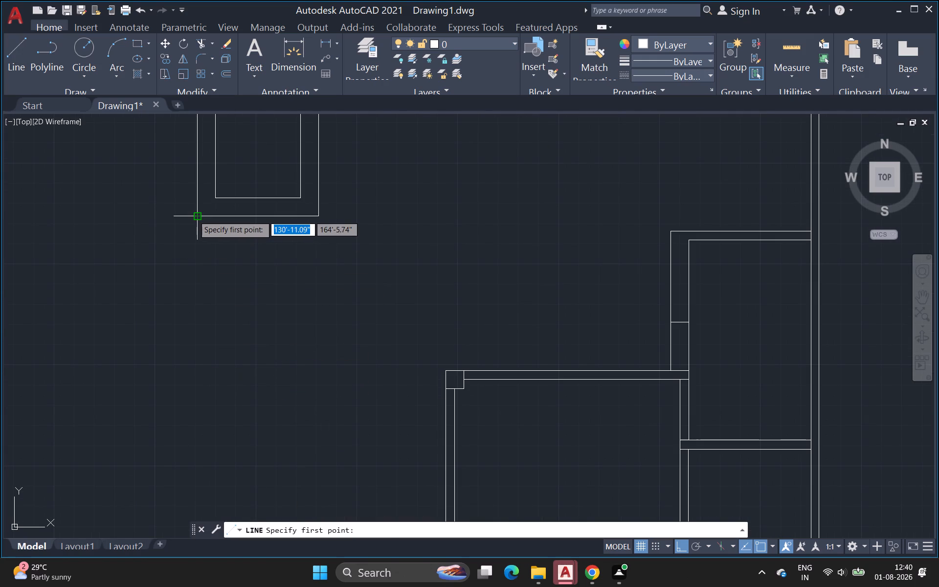
pyautogui.click(194, 216)
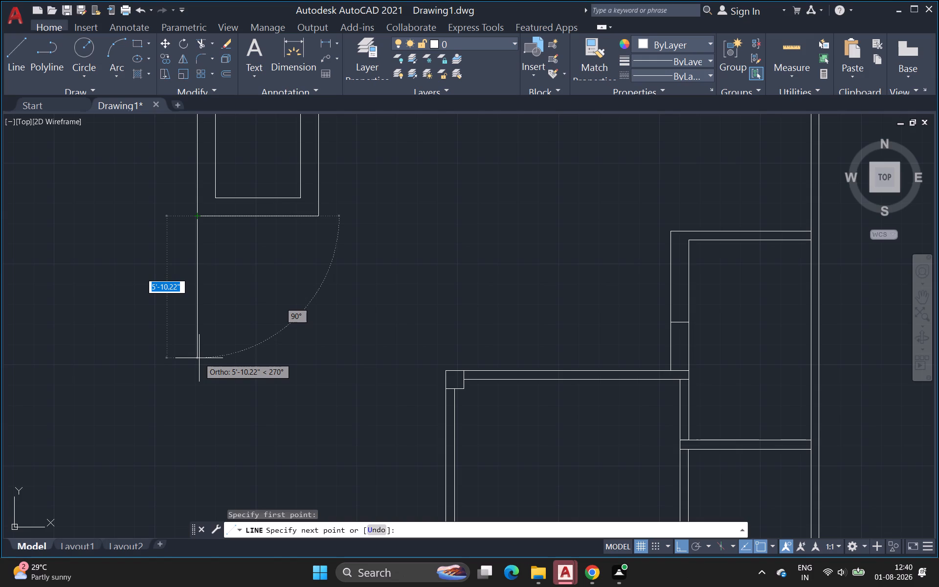
pyautogui.press('4')
pyautogui.write("'5")
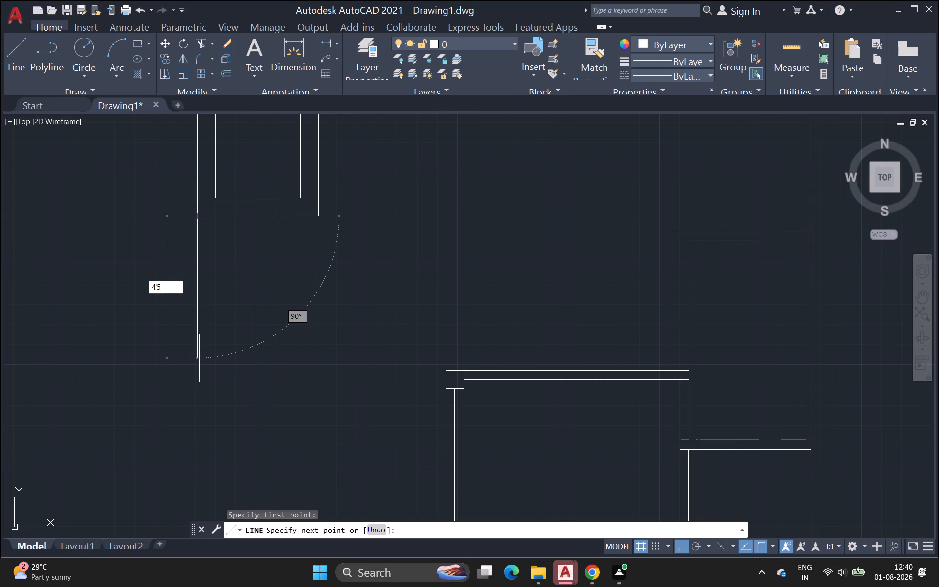
pyautogui.press('Return')
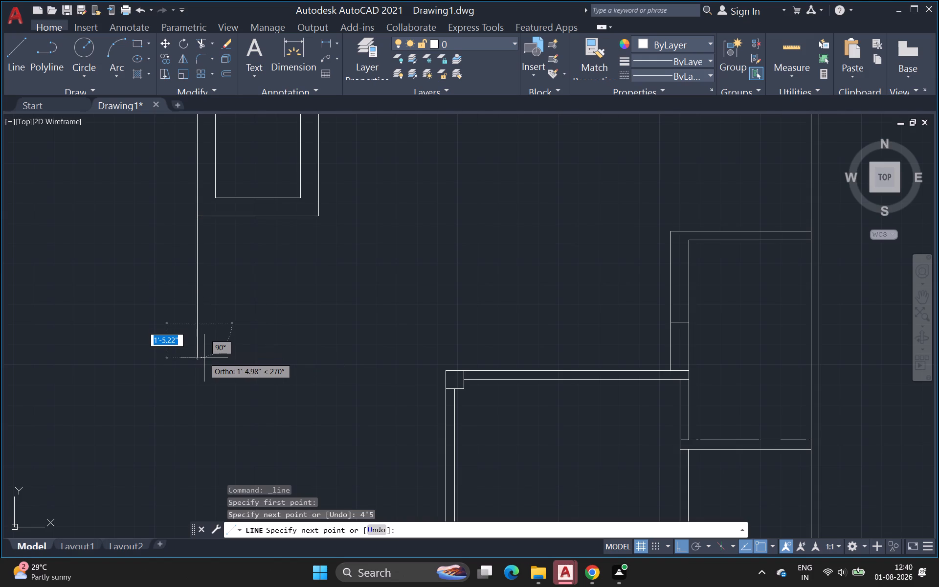
pyautogui.press('space')
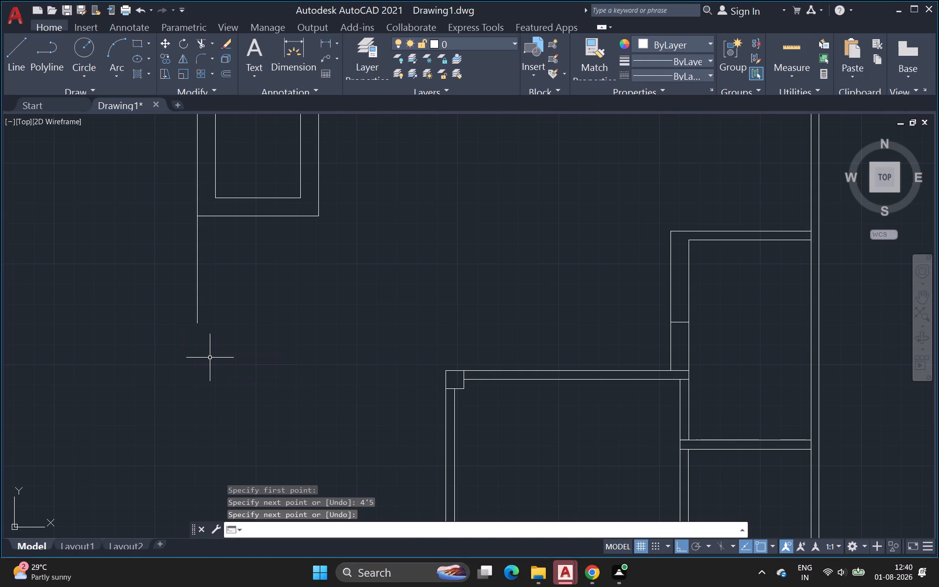
# Offset the new 4'5" vertical line 4.5" to the right.
pyautogui.press('o')
pyautogui.press('Return')
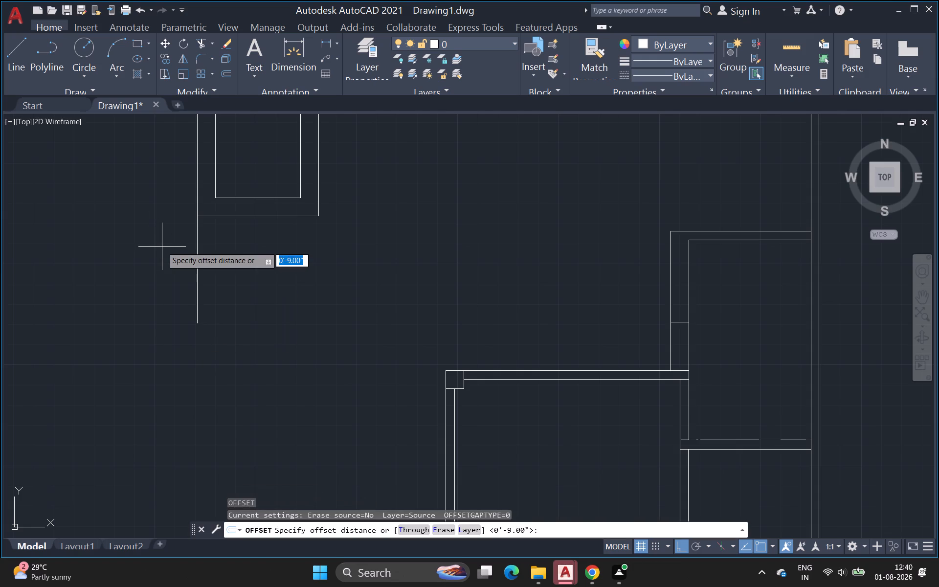
pyautogui.click(197, 250)
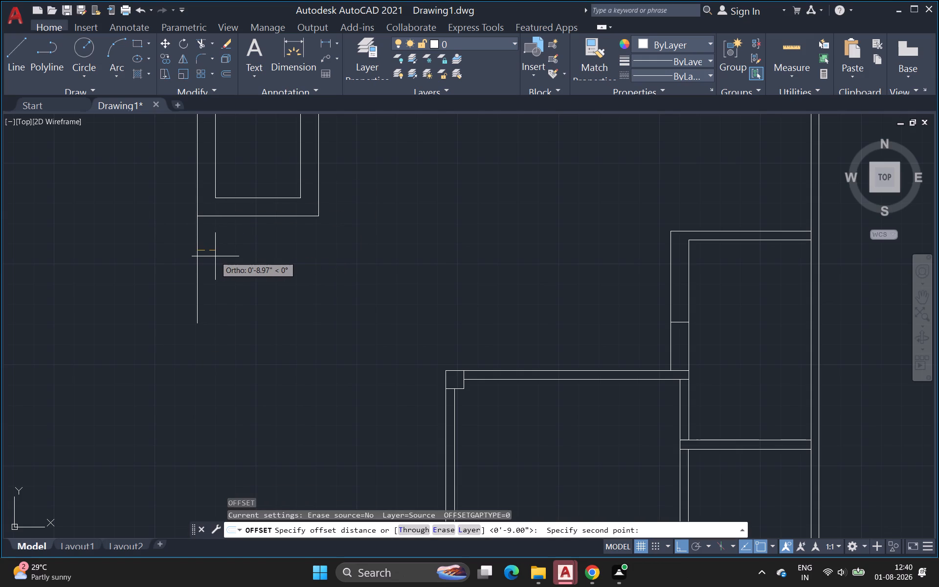
pyautogui.press('4')
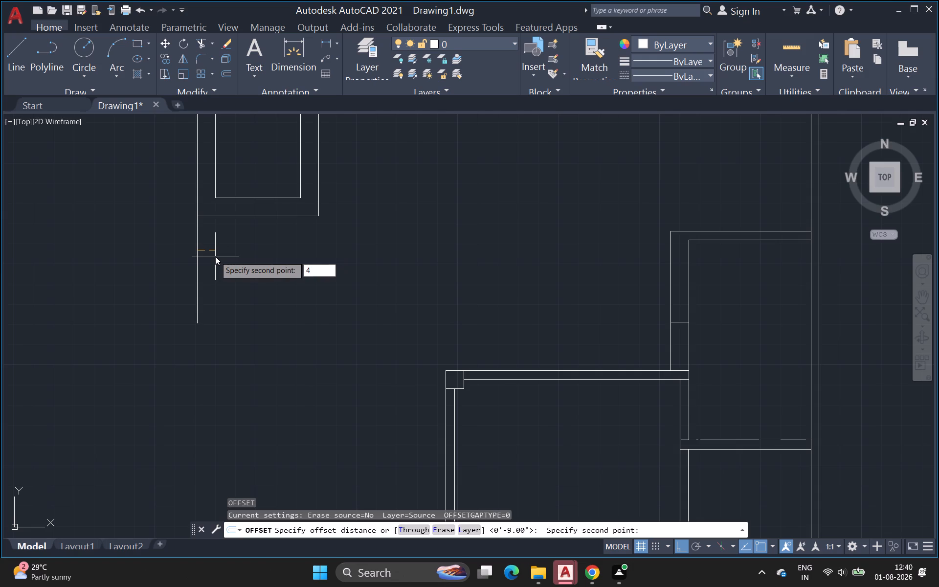
pyautogui.write('.5')
pyautogui.hotkey('shift', '"')
pyautogui.press('Return')
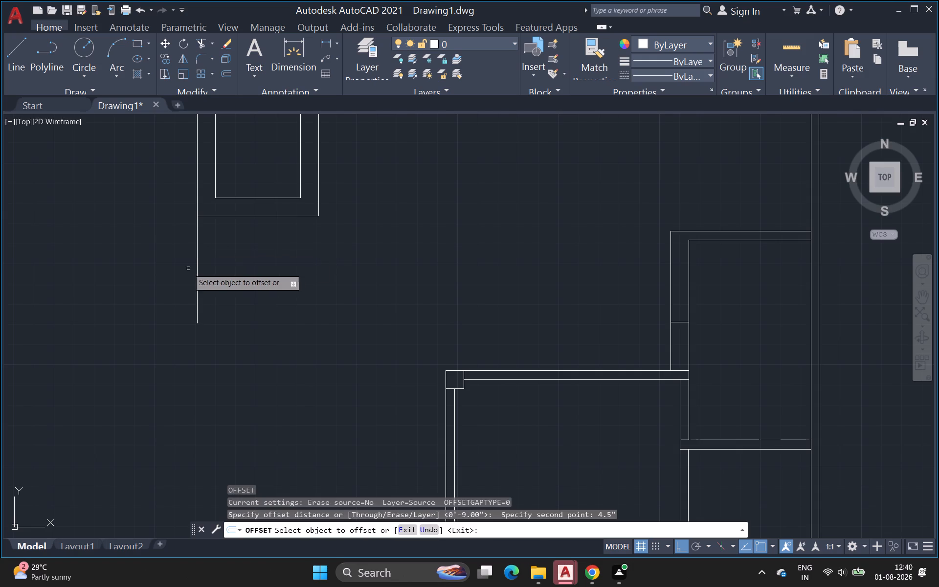
pyautogui.click(197, 264)
pyautogui.click(208, 265)
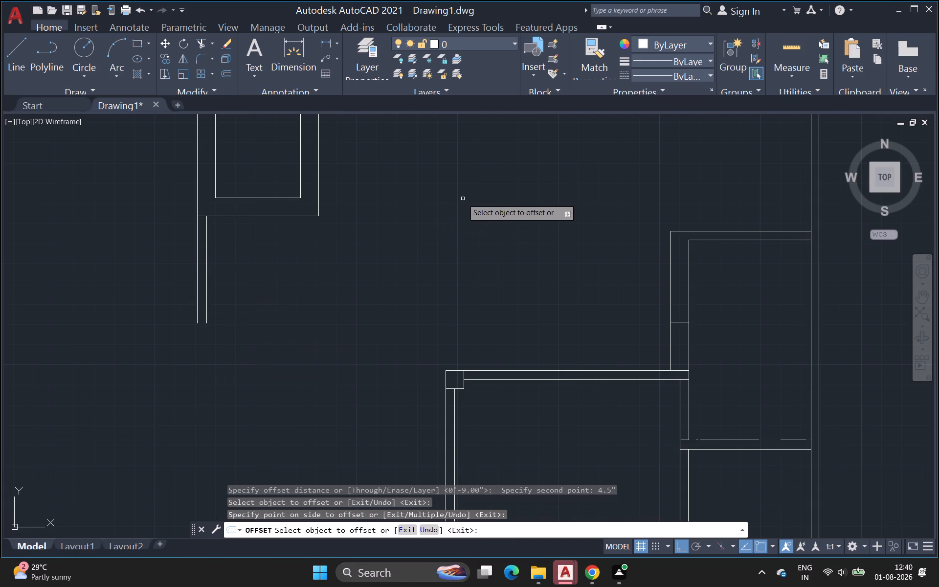
pyautogui.press('space')
pyautogui.press('space')
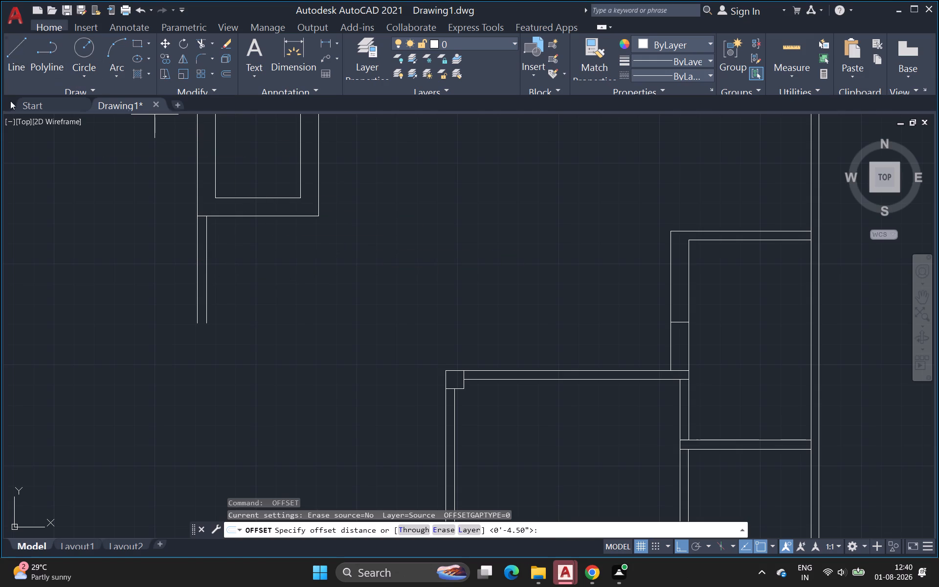
# Draw a line 4'5" down from the enclosure's lower-right outer corner, with a short horizontal segment leftward from its lower end.
pyautogui.click(18, 50)
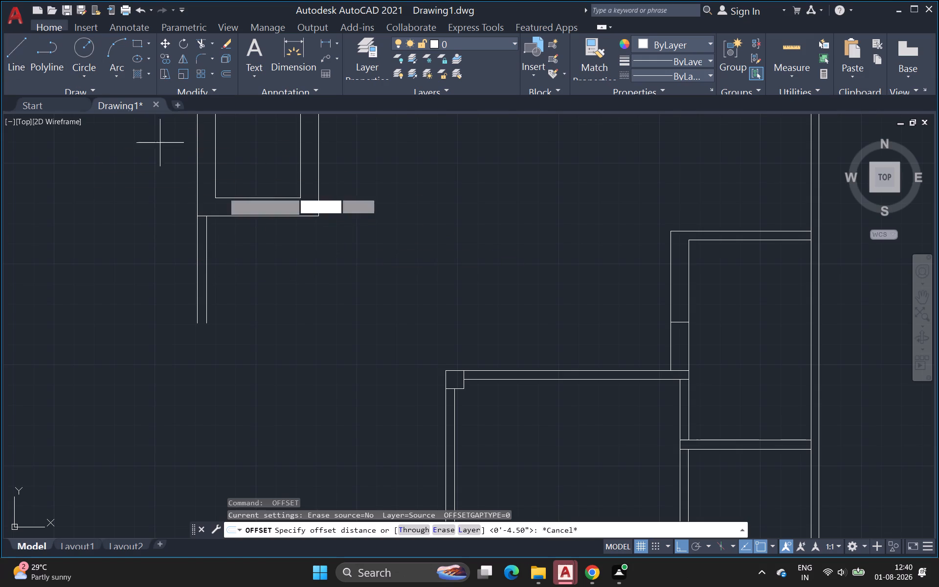
pyautogui.moveTo(319, 218); pyautogui.dragTo(319, 226)
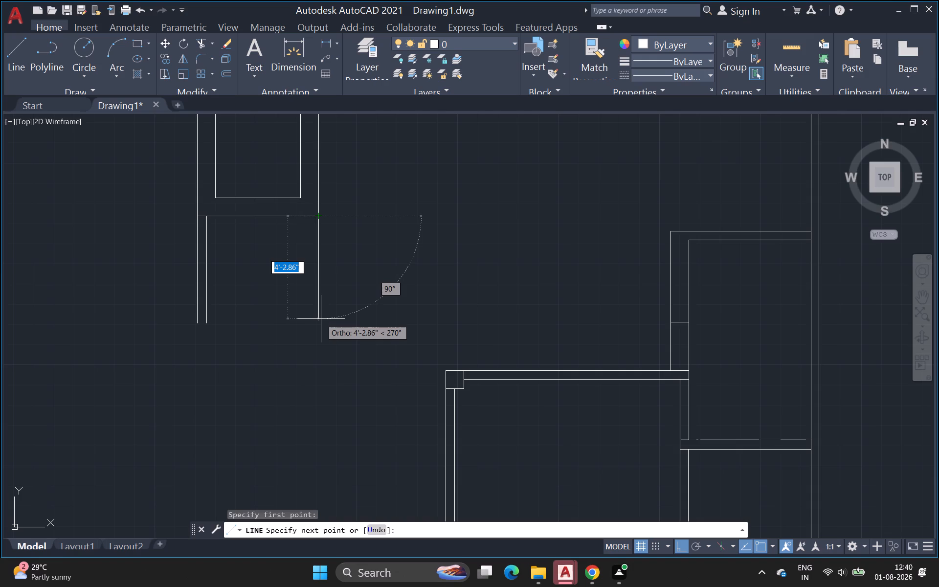
pyautogui.press('4')
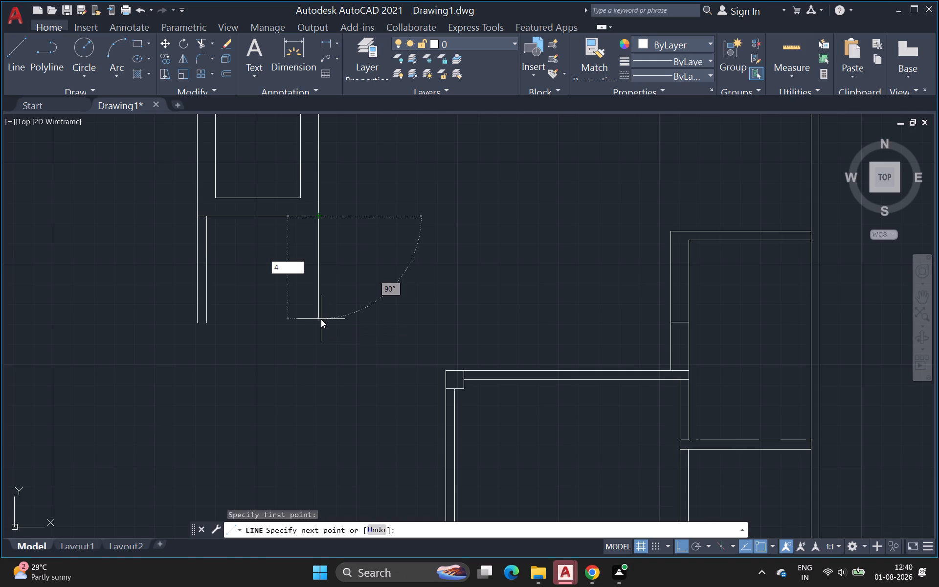
pyautogui.press("'")
pyautogui.press('5')
pyautogui.press('Return')
pyautogui.click(264, 303)
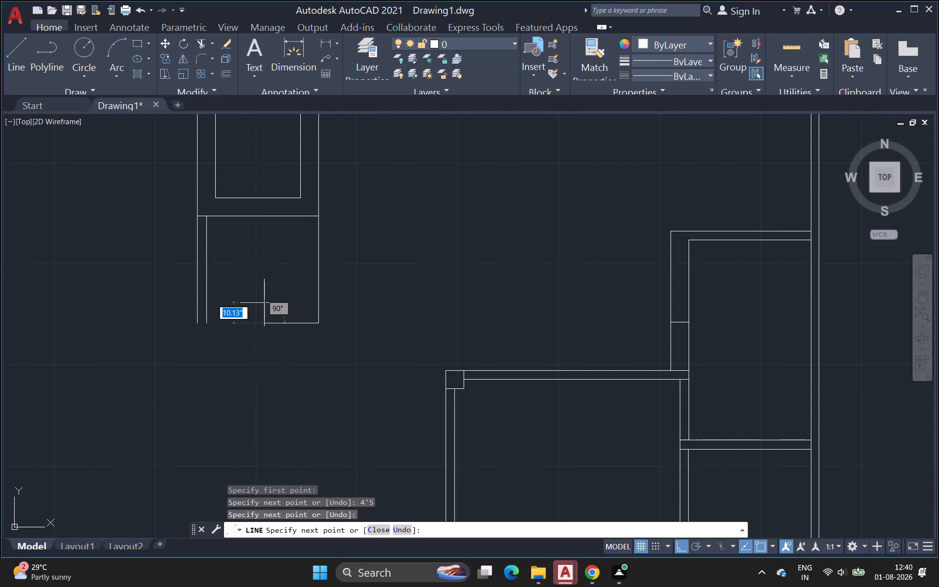
pyautogui.press('space')
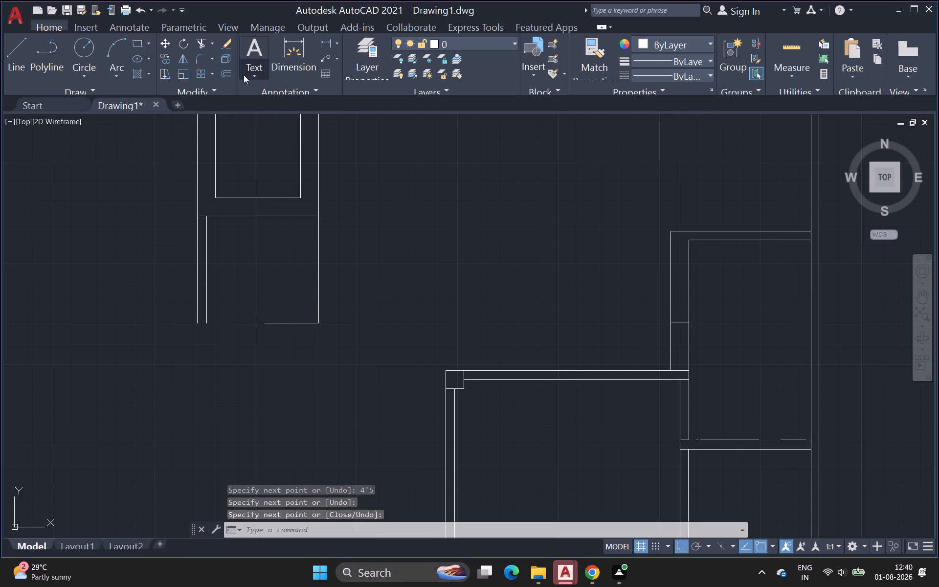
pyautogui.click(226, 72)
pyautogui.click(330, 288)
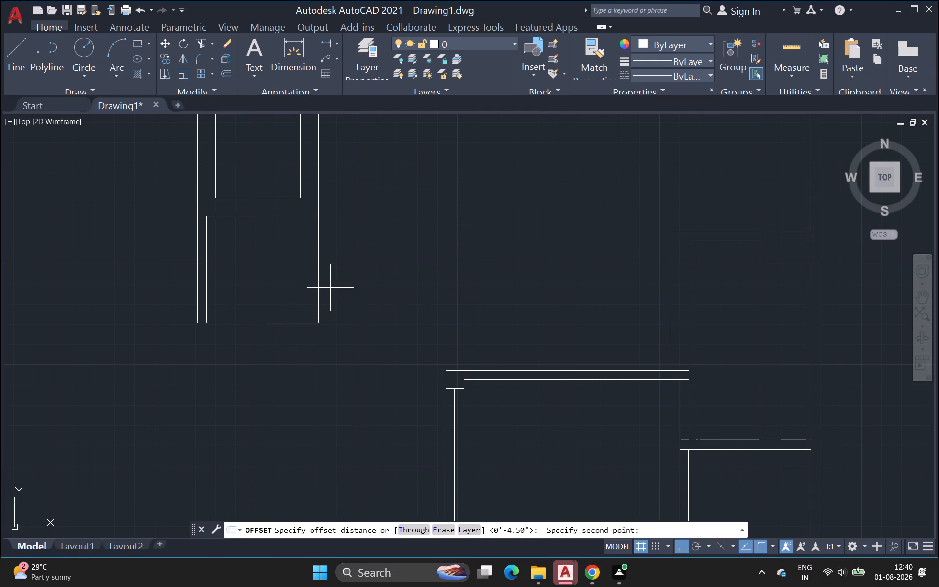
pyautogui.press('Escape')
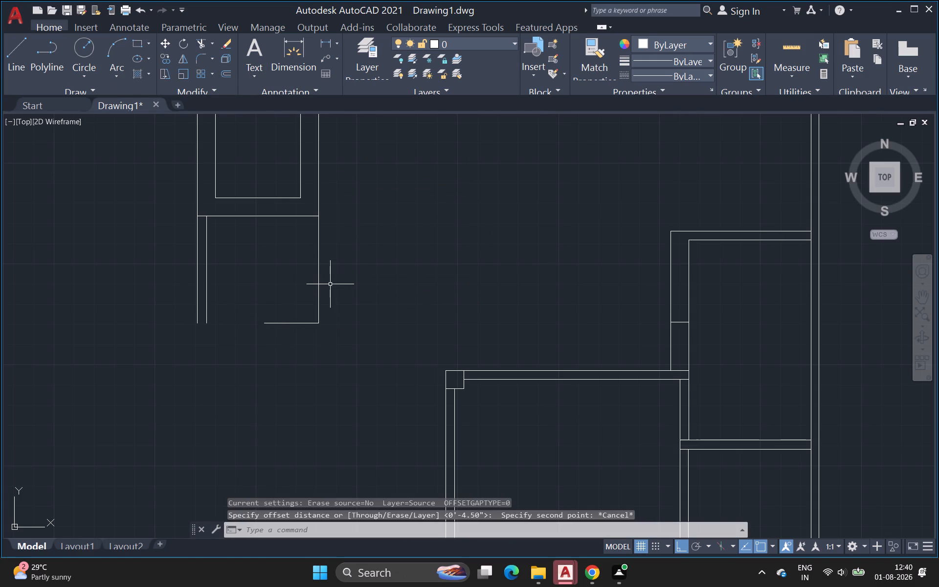
# Delete the short horizontal segment at the lower end of the right-hand 4'5" line.
pyautogui.click(304, 324)
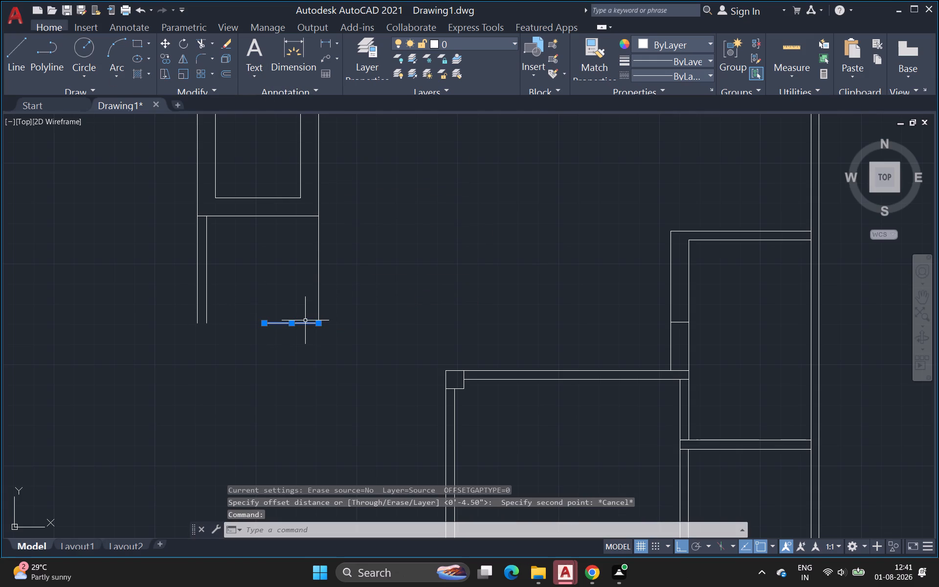
pyautogui.press('Delete')
# Offset the right-hand 4'5" vertical line 4.5" to the left.
pyautogui.click(222, 73)
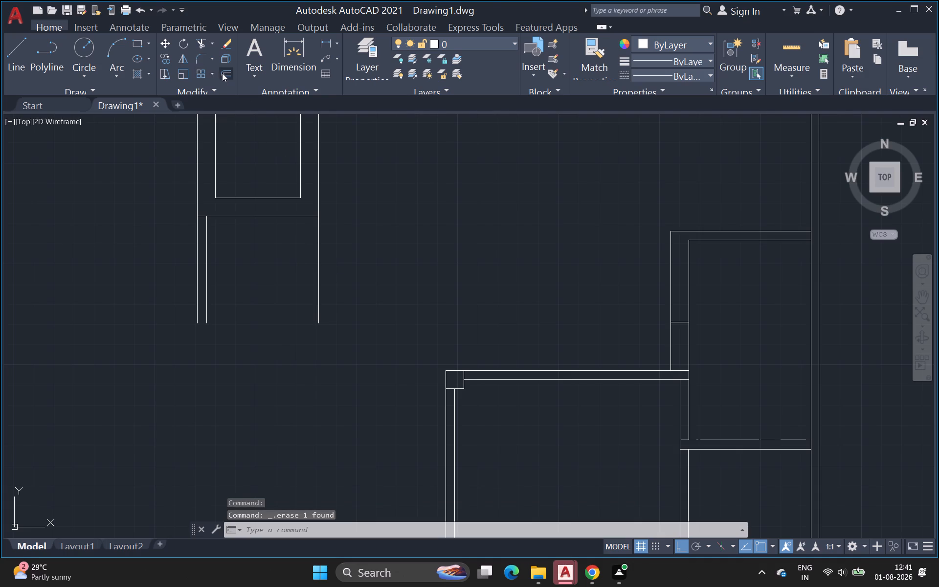
pyautogui.click(318, 249)
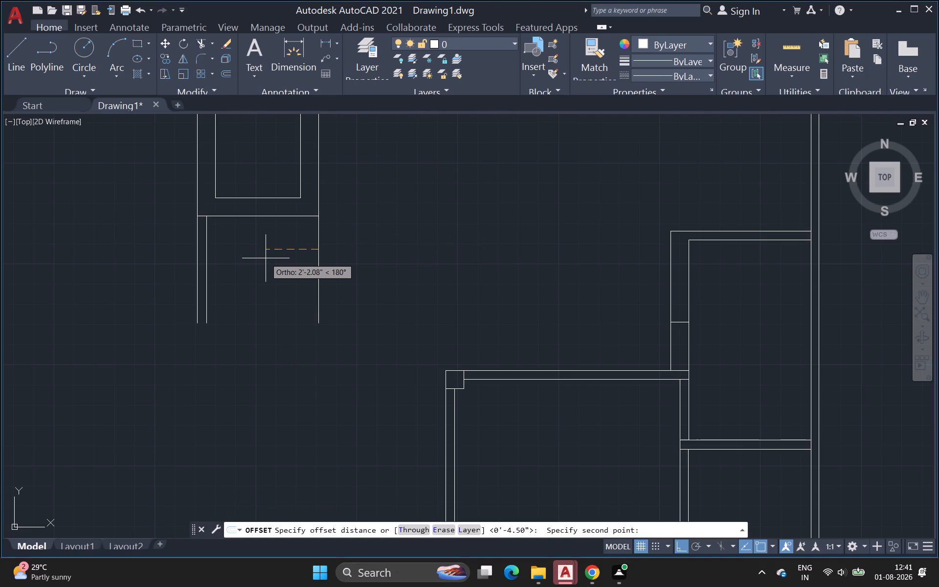
pyautogui.press('4')
pyautogui.press('.')
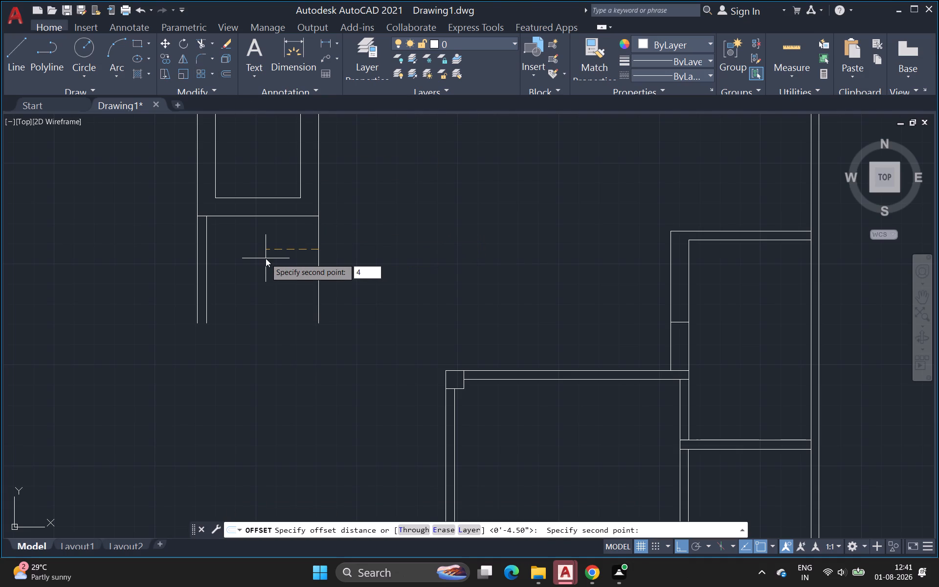
pyautogui.press('5')
pyautogui.hotkey('shift', '"')
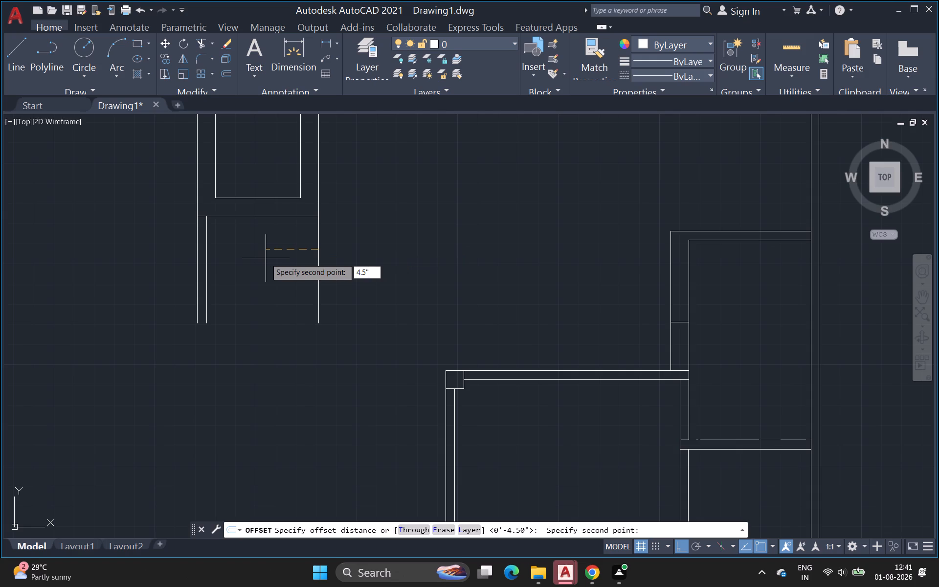
pyautogui.press('Return')
pyautogui.click(317, 254)
pyautogui.click(272, 261)
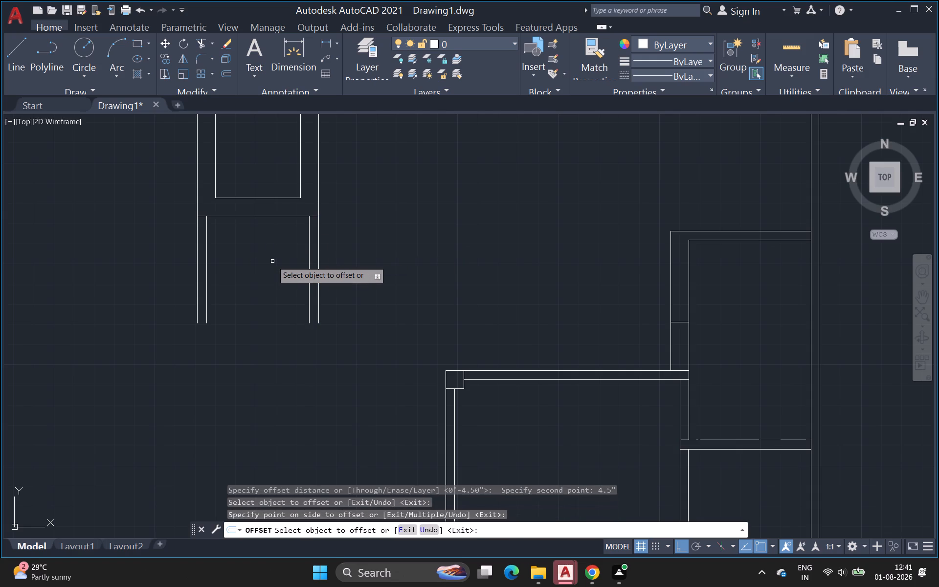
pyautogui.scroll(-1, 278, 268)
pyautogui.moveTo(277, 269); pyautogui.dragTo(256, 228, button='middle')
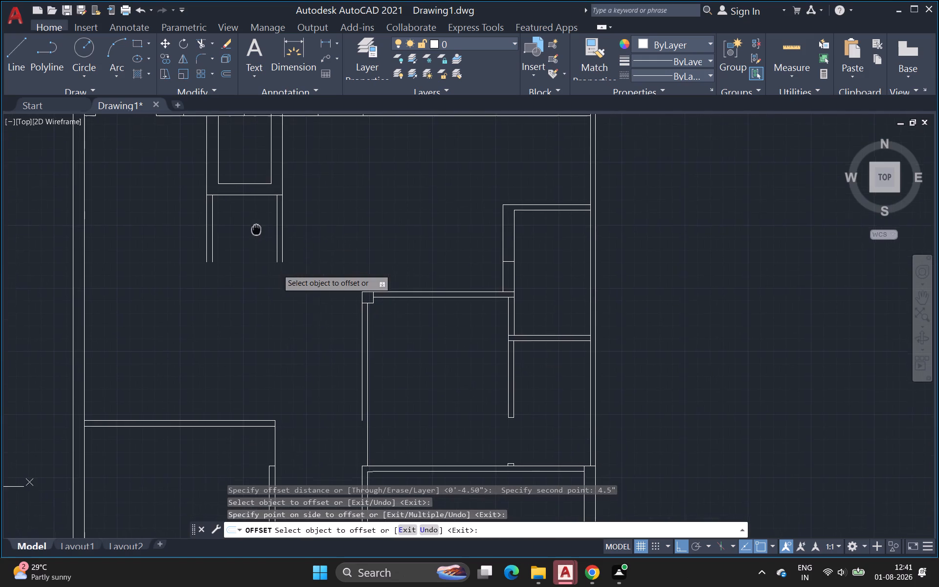
# Close the open lower ends of both 4'5" walls below the upper enclosure with short horizontal lines.
pyautogui.moveTo(256, 228); pyautogui.dragTo(256, 228, button='middle')
pyautogui.scroll(-1, 251, 298)
pyautogui.moveTo(251, 298); pyautogui.dragTo(248, 284, button='middle')
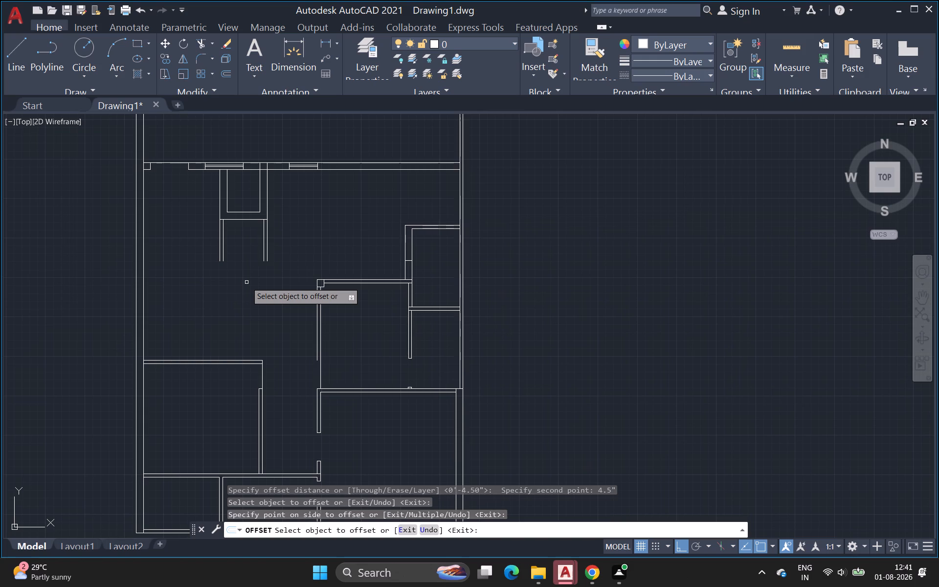
pyautogui.click(10, 50)
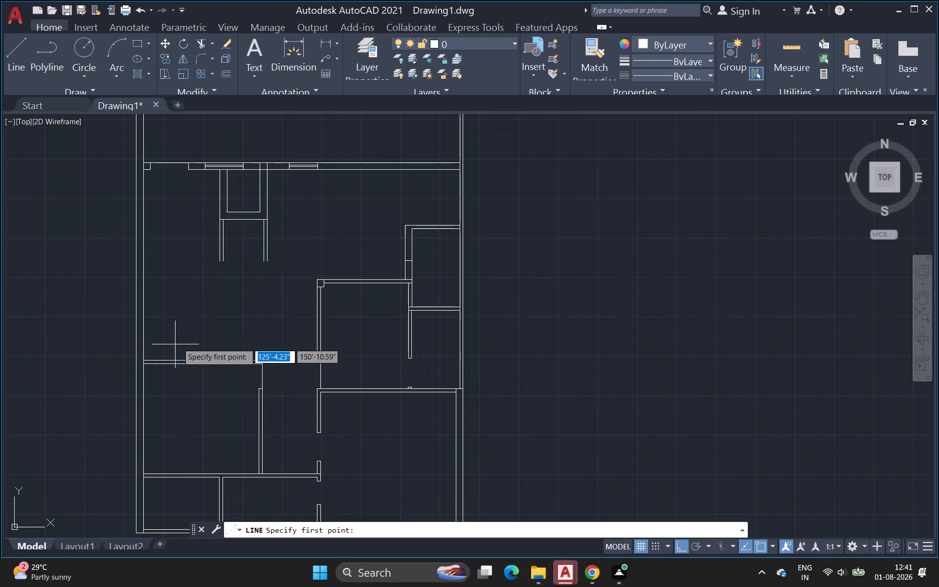
pyautogui.scroll(2, 180, 334)
pyautogui.click(280, 153)
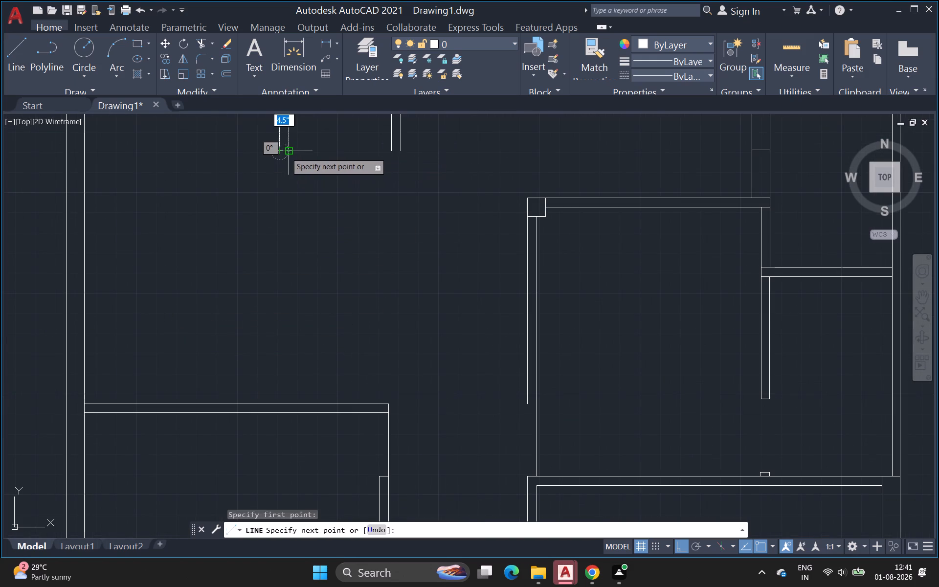
pyautogui.click(286, 153)
pyautogui.press('space')
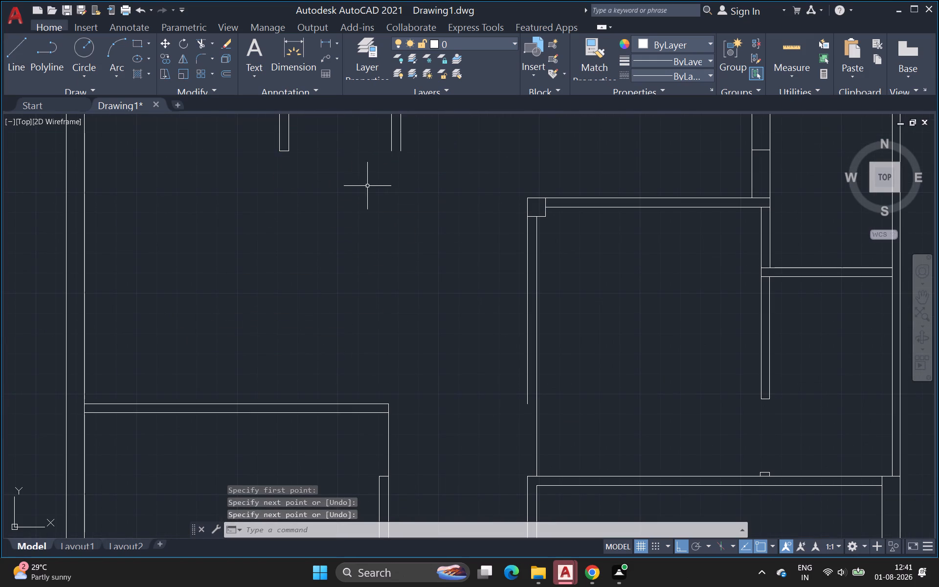
pyautogui.press('space')
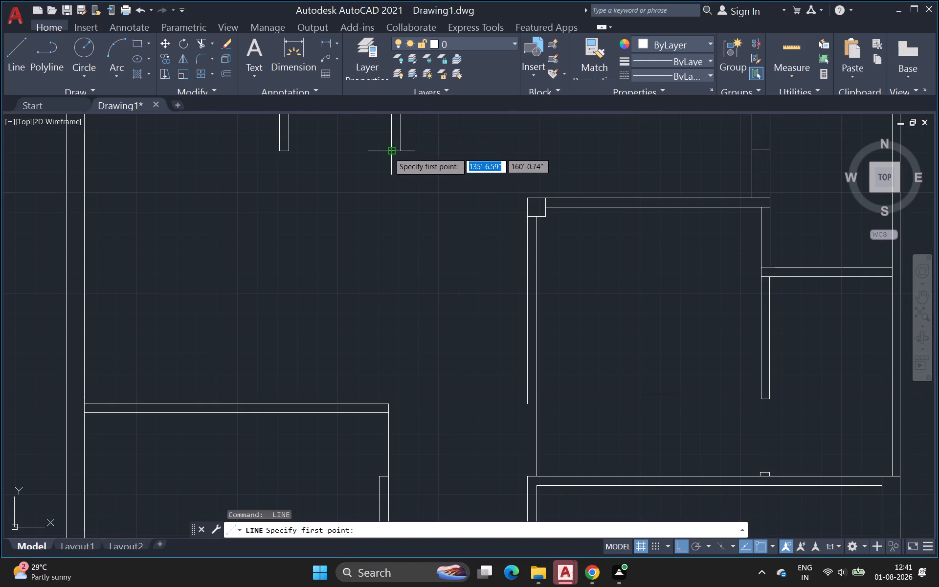
pyautogui.click(389, 152)
pyautogui.click(402, 152)
pyautogui.press('space')
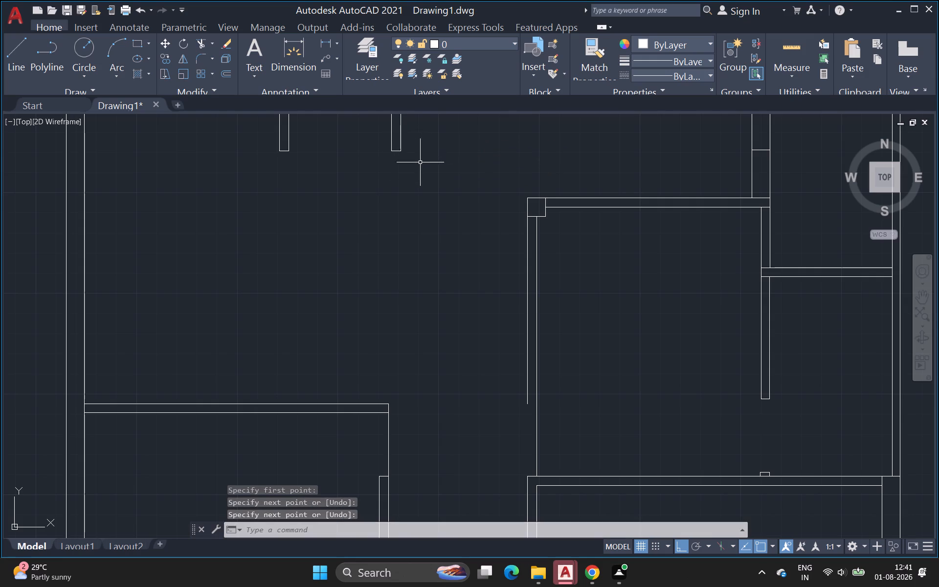
# Draw a short horizontal line closing the lower end of the middle room's left wall, between its outer and inner lines.
pyautogui.scroll(-1, 421, 170)
pyautogui.moveTo(421, 178); pyautogui.dragTo(400, 226, button='middle')
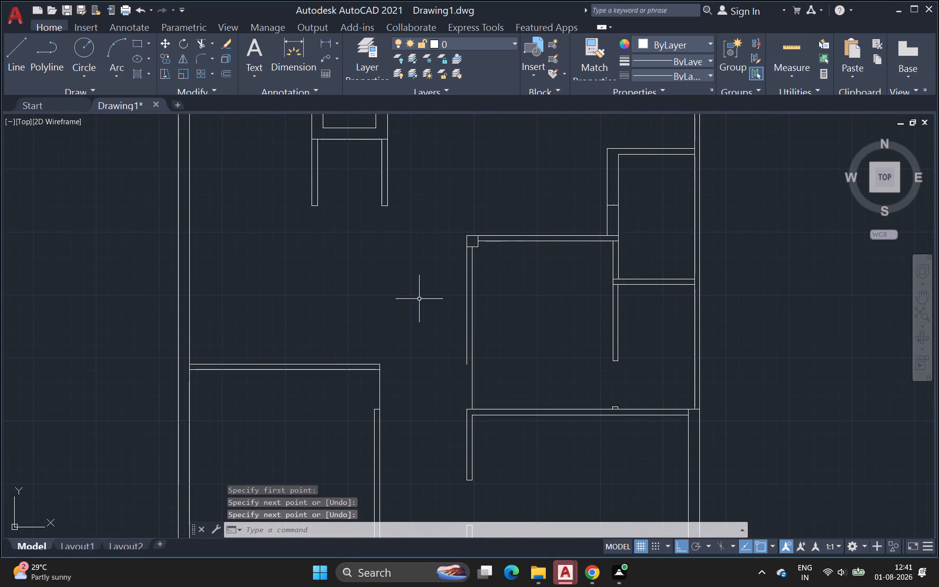
pyautogui.press('space')
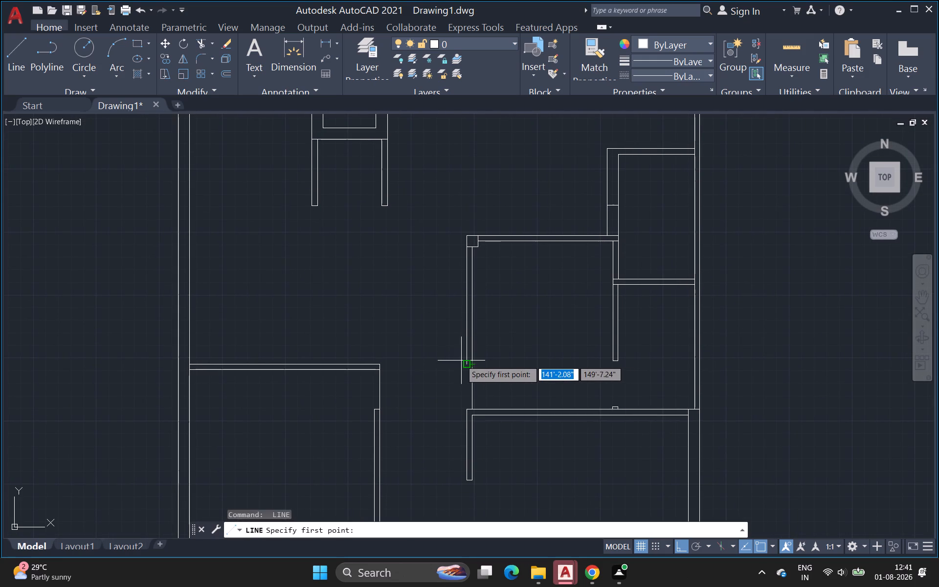
pyautogui.scroll(2, 465, 364)
pyautogui.click(470, 368)
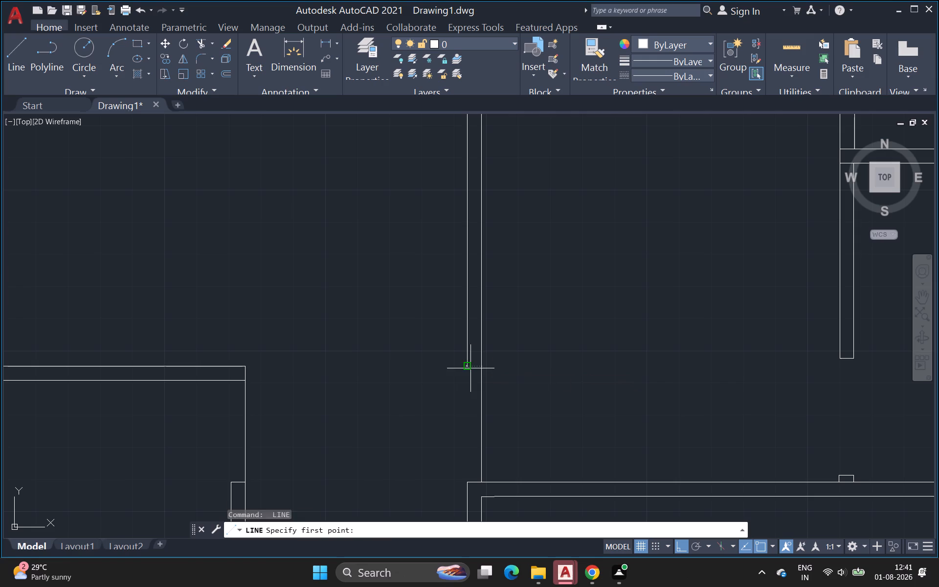
pyautogui.click(478, 366)
pyautogui.press('b')
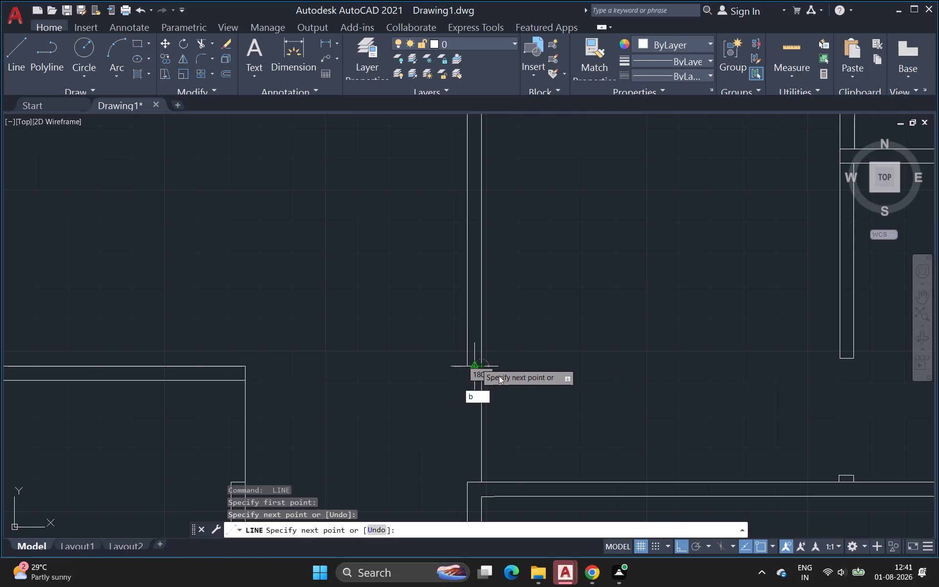
pyautogui.press('Escape')
pyautogui.press('Escape')
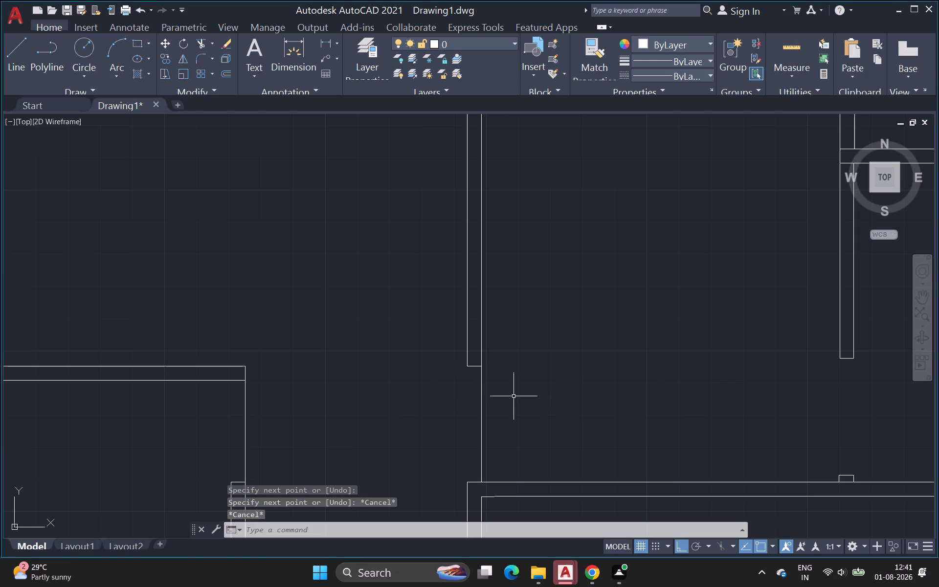
# Regenerate the drawing and delete the vertical line between the middle room's left wall end and the lower-right room's top wall.
pyautogui.press('r')
pyautogui.press('e')
pyautogui.press('space')
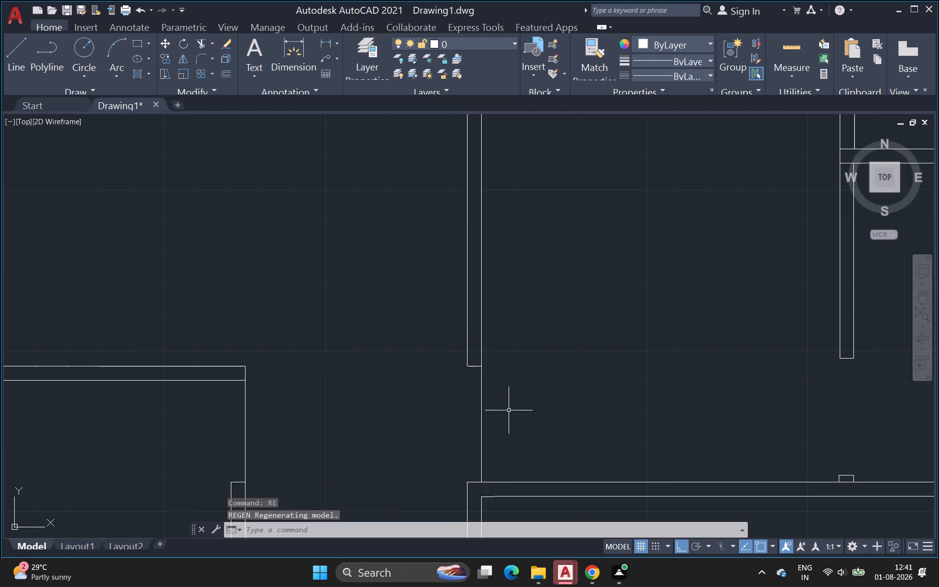
pyautogui.moveTo(510, 404); pyautogui.dragTo(453, 422)
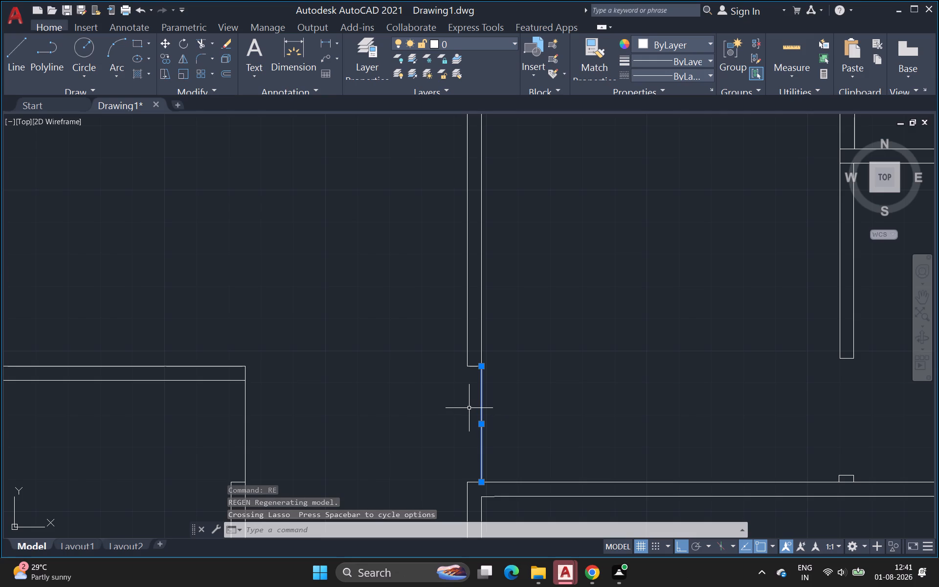
pyautogui.press('Delete')
# Delete the short vertical line joining the left room's top wall to its right wall, opening a gap at the corner.
pyautogui.scroll(-3, 465, 407)
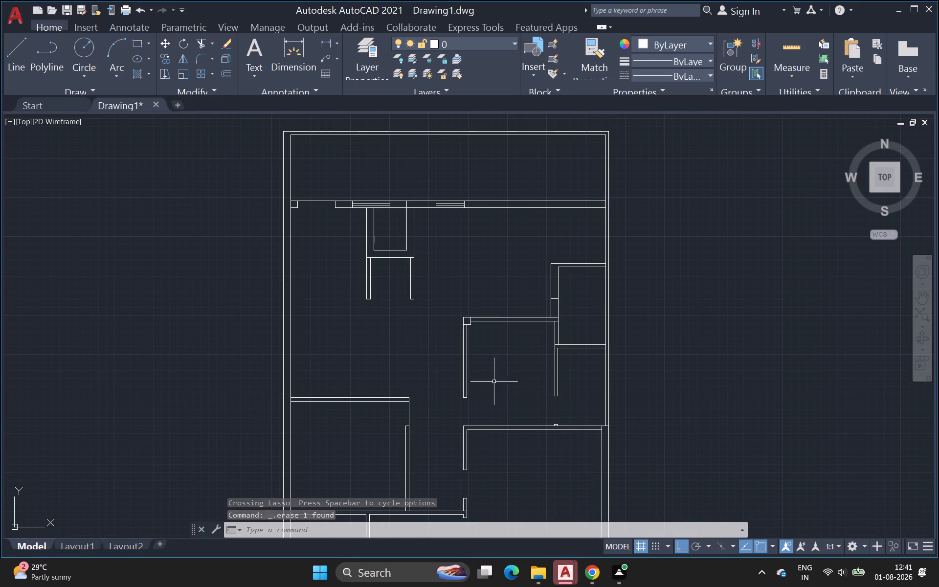
pyautogui.click(409, 415)
pyautogui.press('Delete')
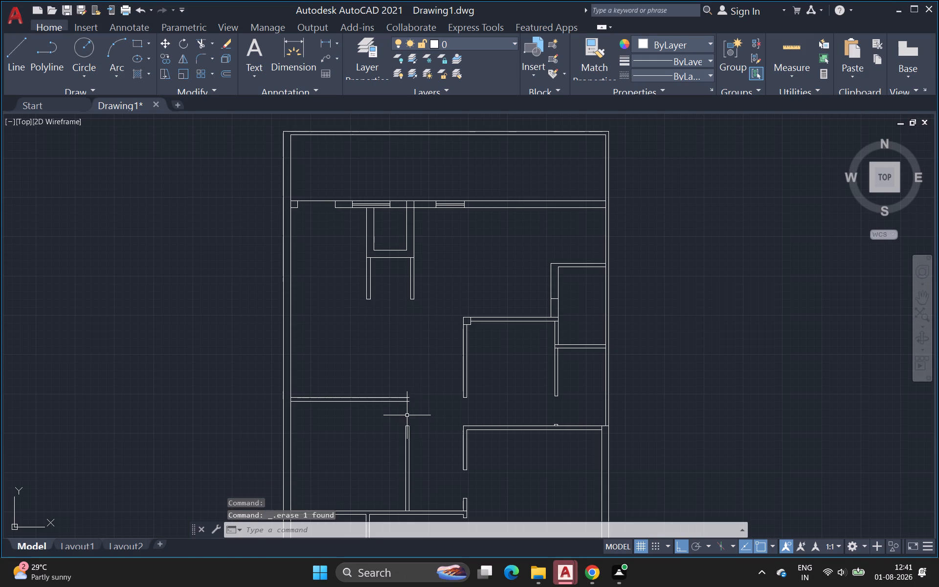
# Draw a short vertical line closing the right end of the left room's top wall.
pyautogui.press('l')
pyautogui.press('Return')
pyautogui.scroll(2, 412, 392)
pyautogui.click(402, 417)
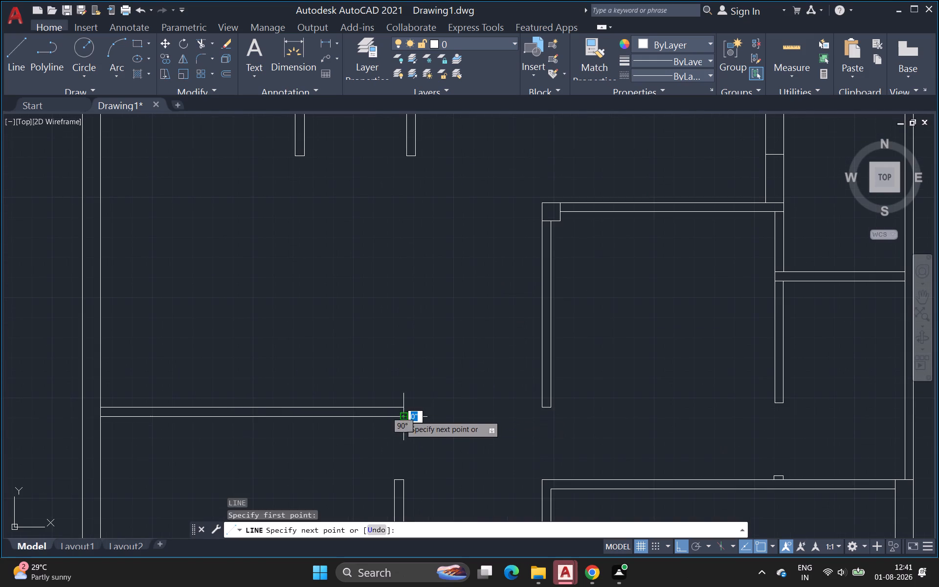
pyautogui.click(400, 409)
pyautogui.press('space')
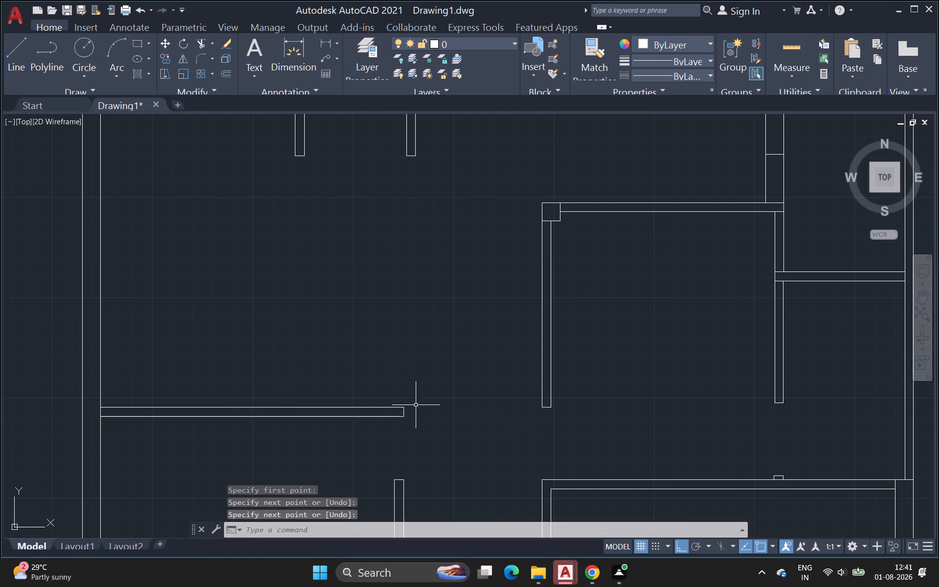
# At the plan's bottom-left corner, draw a 9" line rightward from the left wall's inner face, continuing down to the outer bottom line.
pyautogui.scroll(-2, 421, 394)
pyautogui.moveTo(421, 394); pyautogui.dragTo(391, 324, button='middle')
pyautogui.scroll(-1, 411, 321)
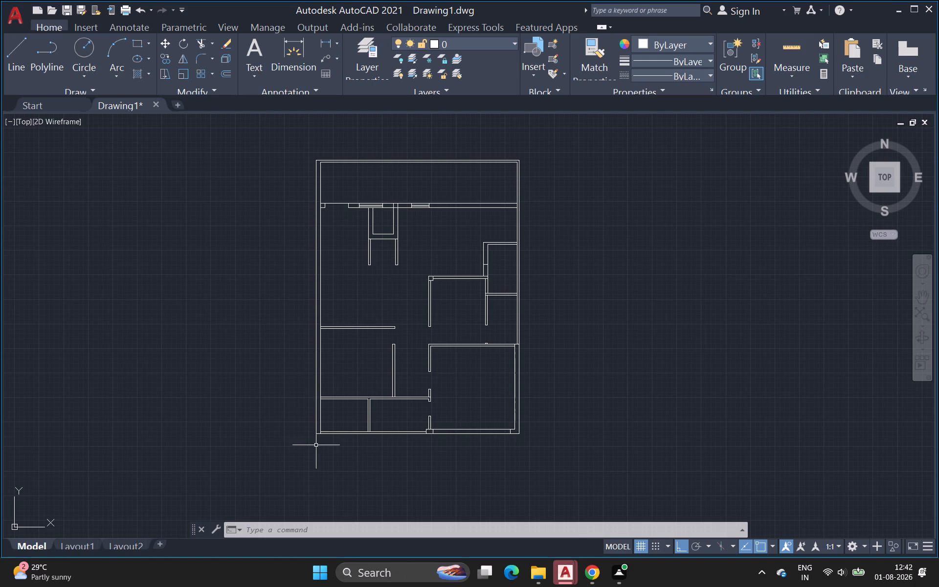
pyautogui.scroll(4, 316, 444)
pyautogui.scroll(2, 336, 383)
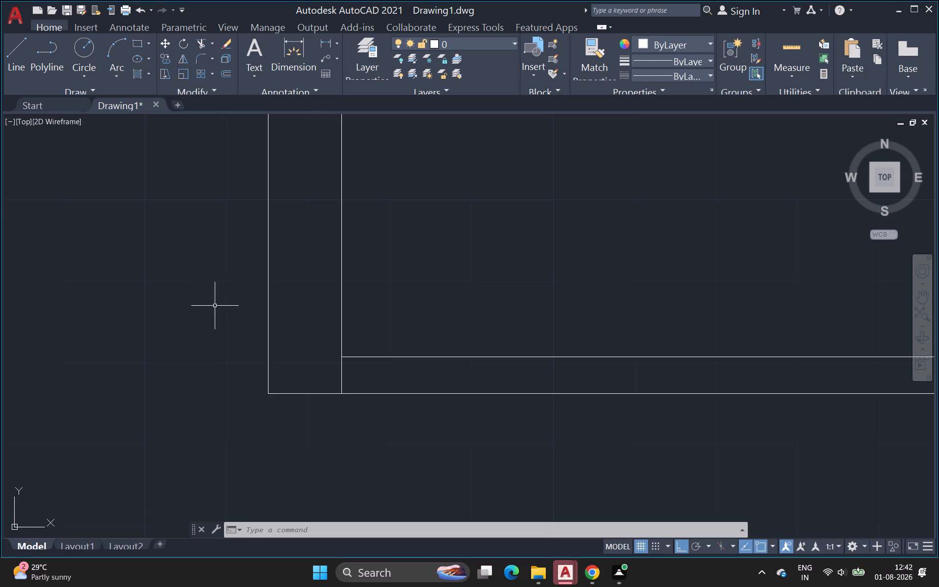
pyautogui.click(14, 50)
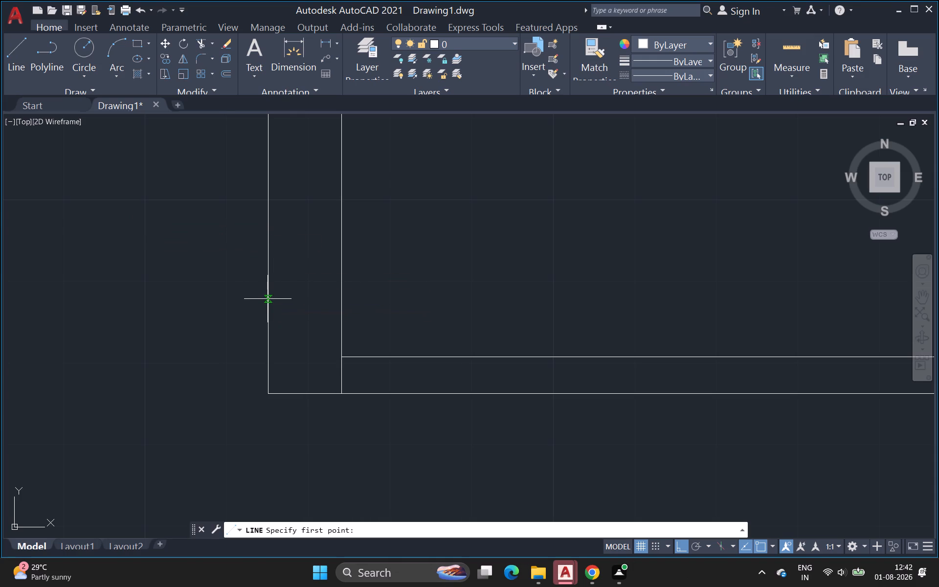
pyautogui.click(341, 319)
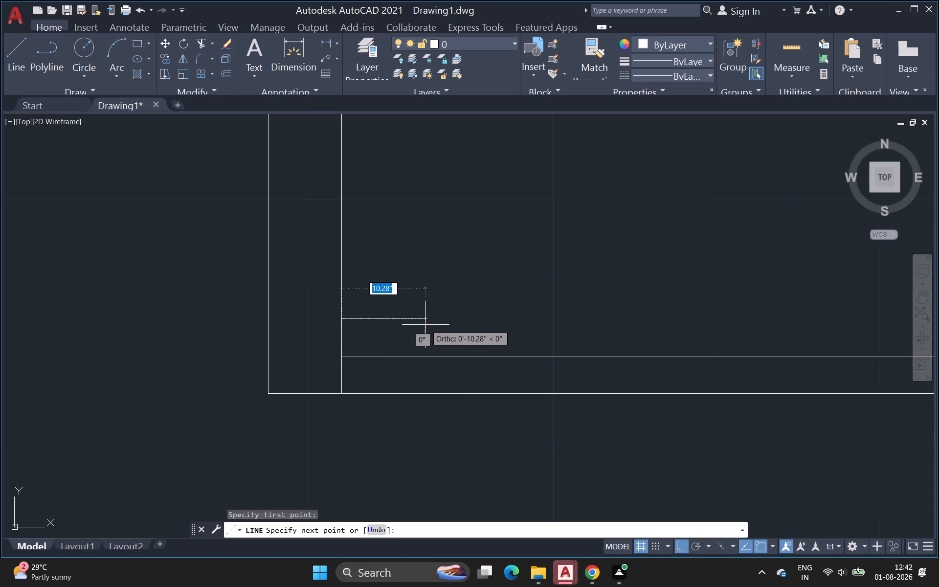
pyautogui.write('9"')
pyautogui.press('Return')
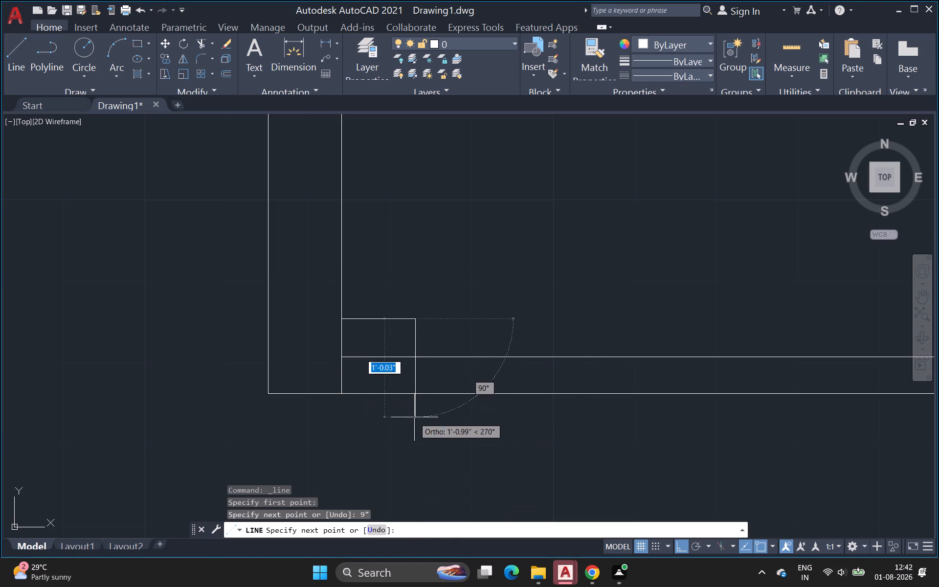
pyautogui.click(418, 395)
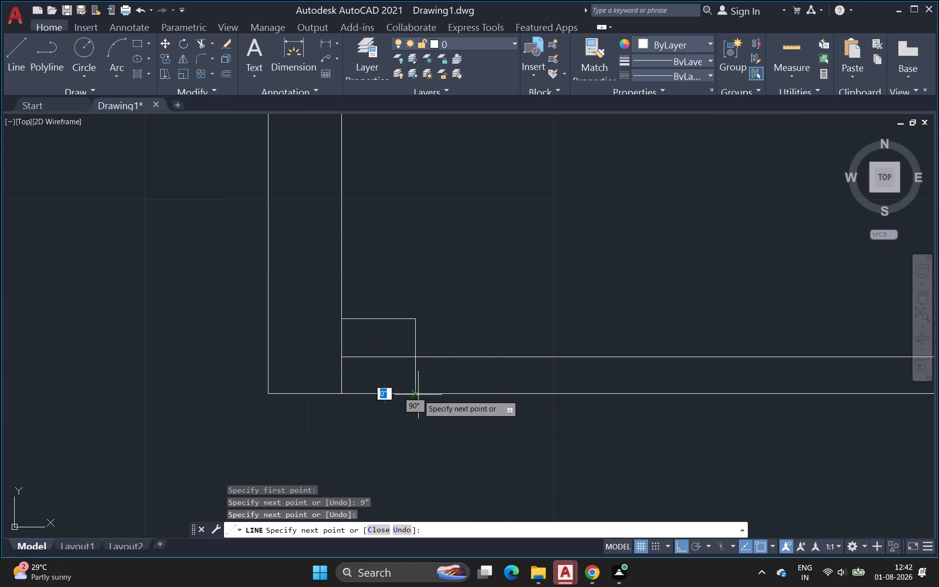
# Draw a line from the start of the 9" line leftward to the left wall's outer face, completing the corner column outline.
pyautogui.click(16, 57)
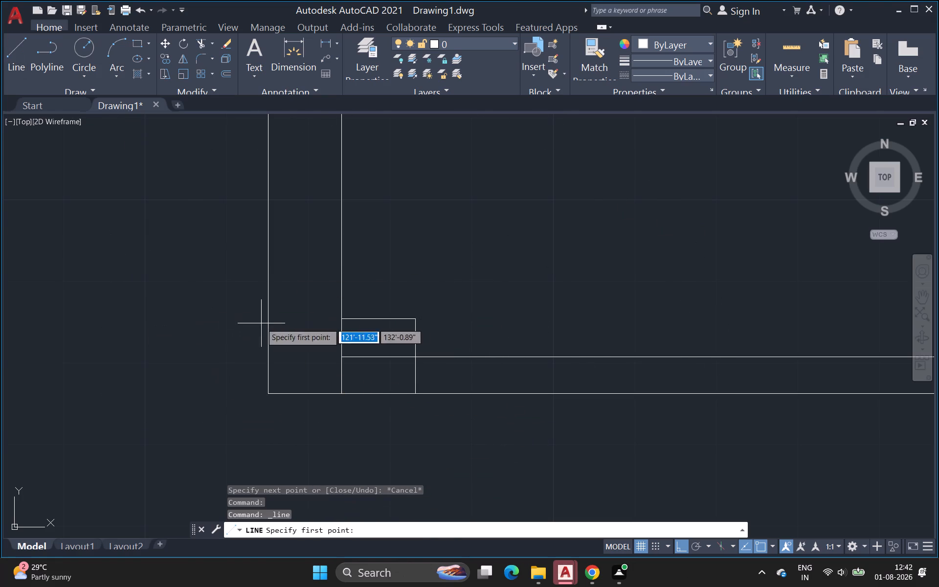
pyautogui.click(340, 319)
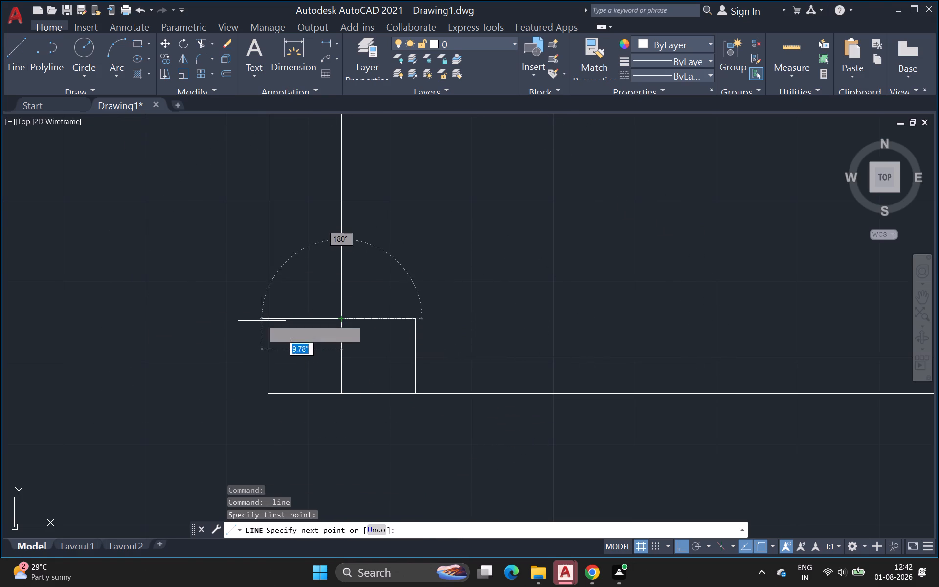
pyautogui.moveTo(269, 317); pyautogui.dragTo(251, 308)
pyautogui.press('Escape')
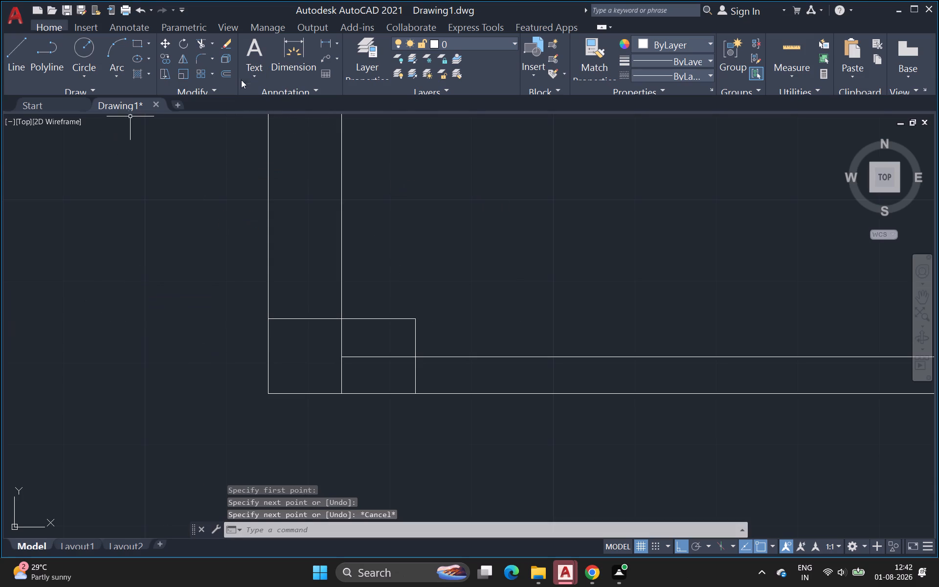
# Trim the horizontal and vertical wall lines inside the bottom-left corner column.
pyautogui.scroll(-5, 345, 164)
pyautogui.moveTo(371, 238); pyautogui.dragTo(333, 280, button='middle')
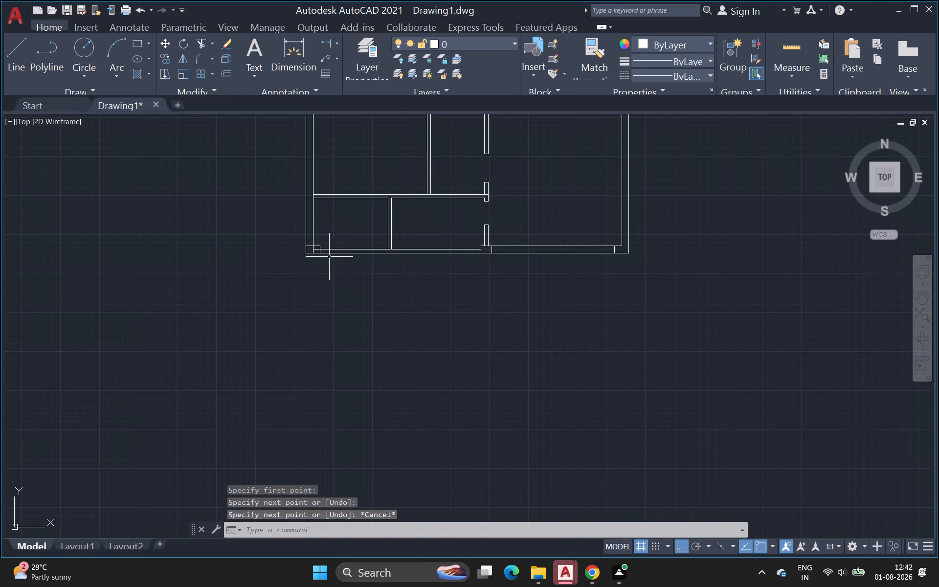
pyautogui.scroll(3, 321, 256)
pyautogui.write('tr')
pyautogui.press('space')
pyautogui.click(286, 223)
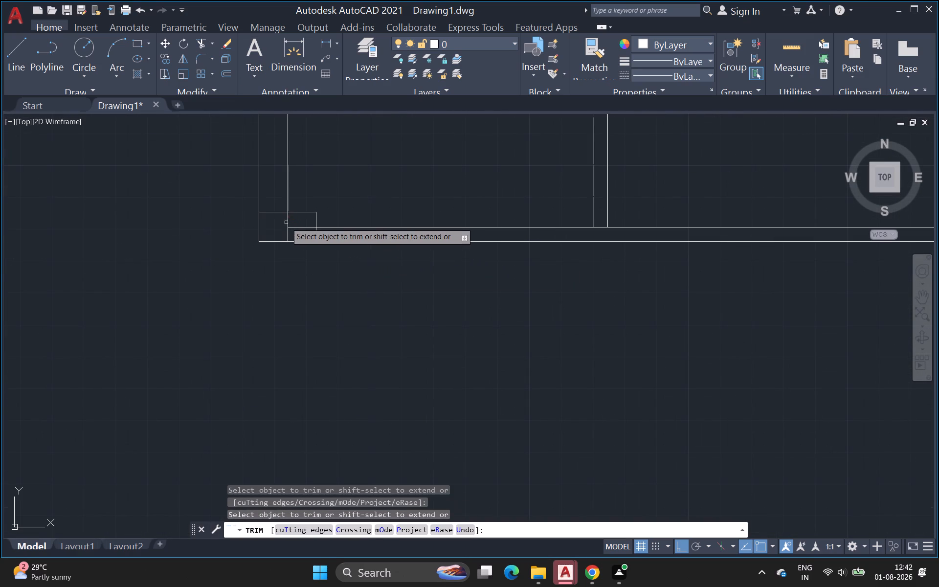
pyautogui.moveTo(296, 223); pyautogui.dragTo(295, 235)
pyautogui.click(288, 224)
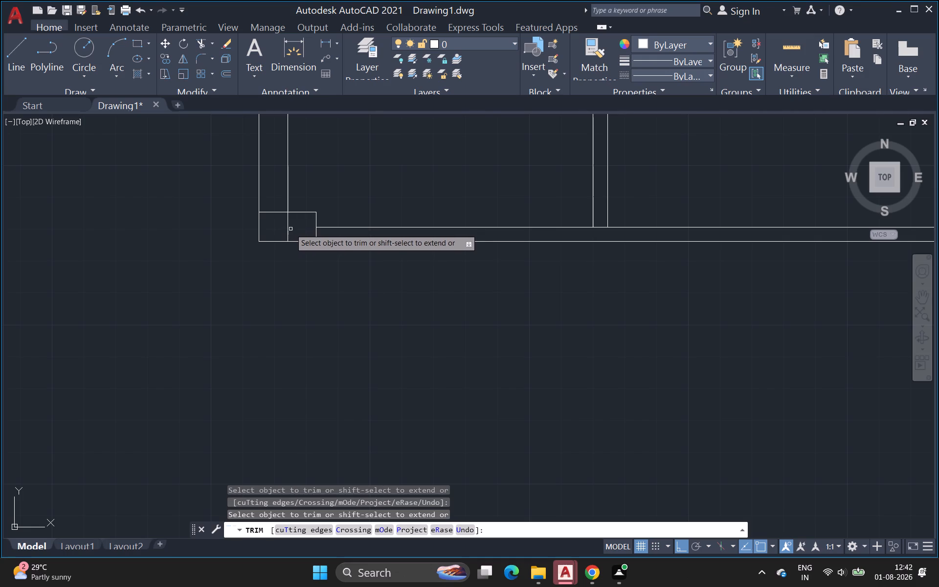
pyautogui.click(287, 224)
# Examine the floor plan from the bottom walls up to the top enclosure.
pyautogui.scroll(-2, 351, 221)
pyautogui.moveTo(358, 203); pyautogui.dragTo(347, 248, button='middle')
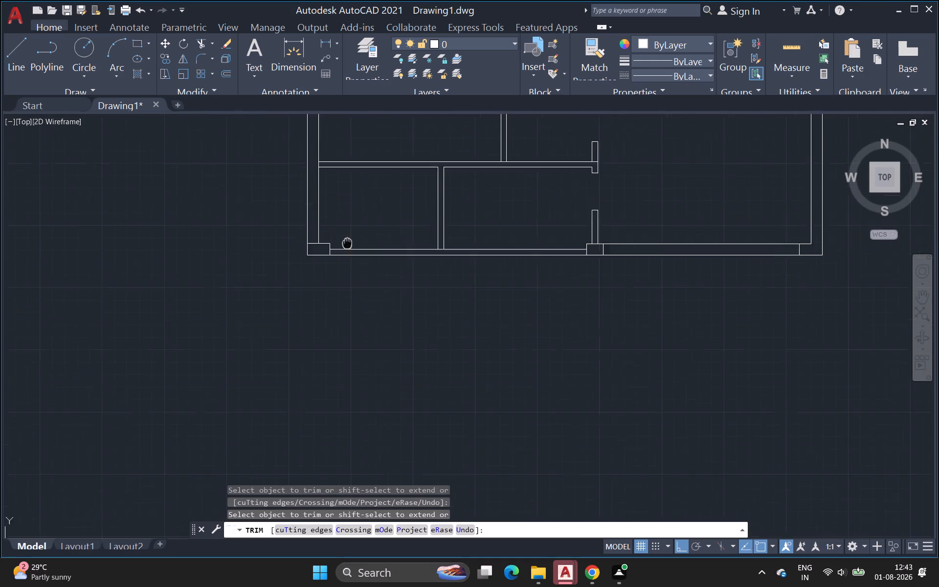
pyautogui.moveTo(347, 248); pyautogui.dragTo(320, 314, button='middle')
pyautogui.scroll(-1, 321, 311)
pyautogui.scroll(1, 320, 314)
pyautogui.scroll(-1, 424, 282)
pyautogui.moveTo(424, 282); pyautogui.dragTo(345, 435, button='middle')
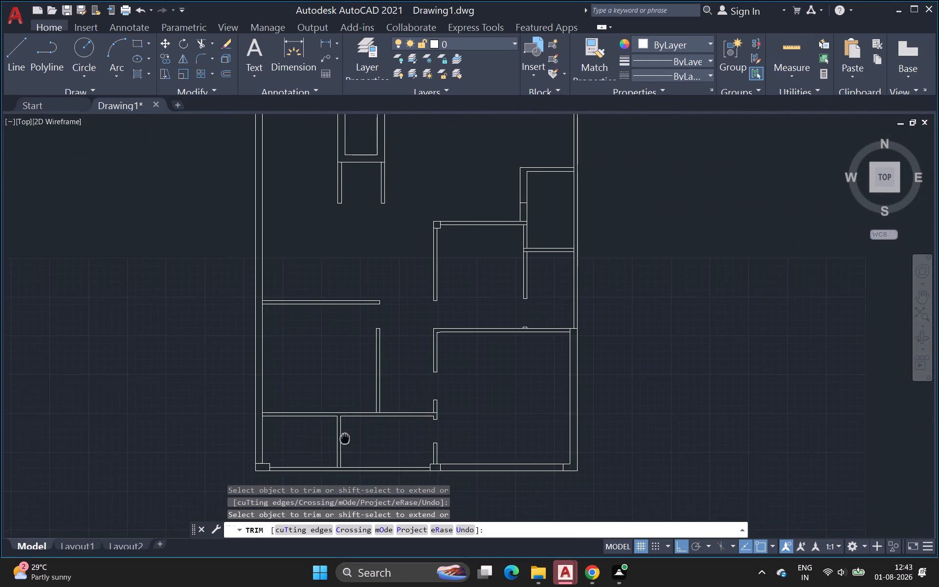
pyautogui.moveTo(345, 435); pyautogui.dragTo(347, 420, button='middle')
pyautogui.scroll(1, 379, 154)
pyautogui.moveTo(379, 157); pyautogui.dragTo(330, 302, button='middle')
pyautogui.scroll(-1, 379, 161)
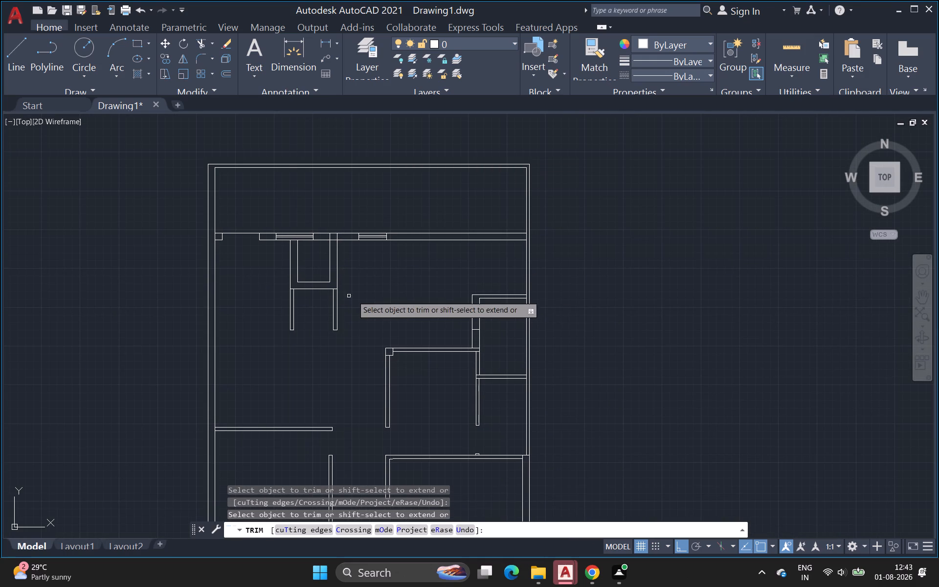
pyautogui.moveTo(406, 287); pyautogui.dragTo(400, 255, button='middle')
pyautogui.scroll(-1, 405, 288)
pyautogui.scroll(1, 400, 255)
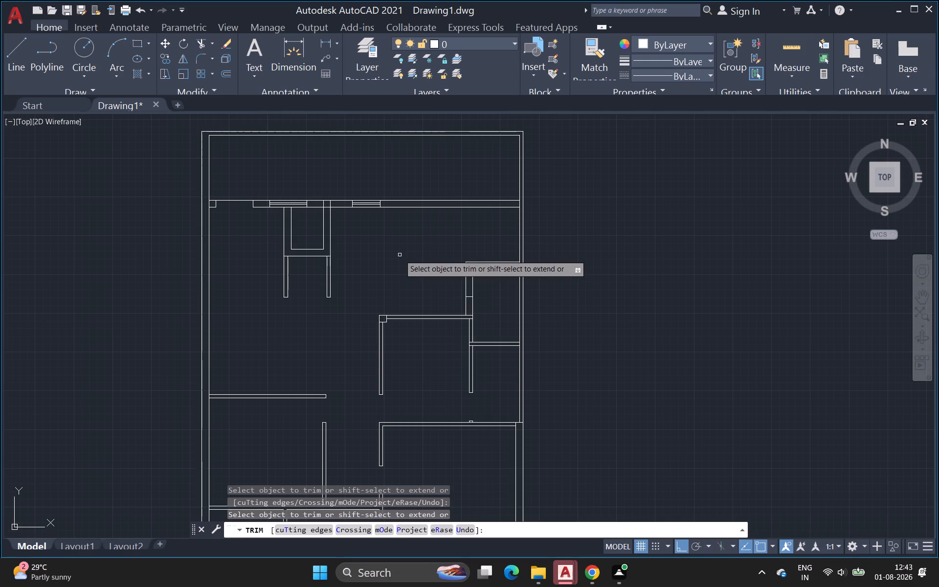
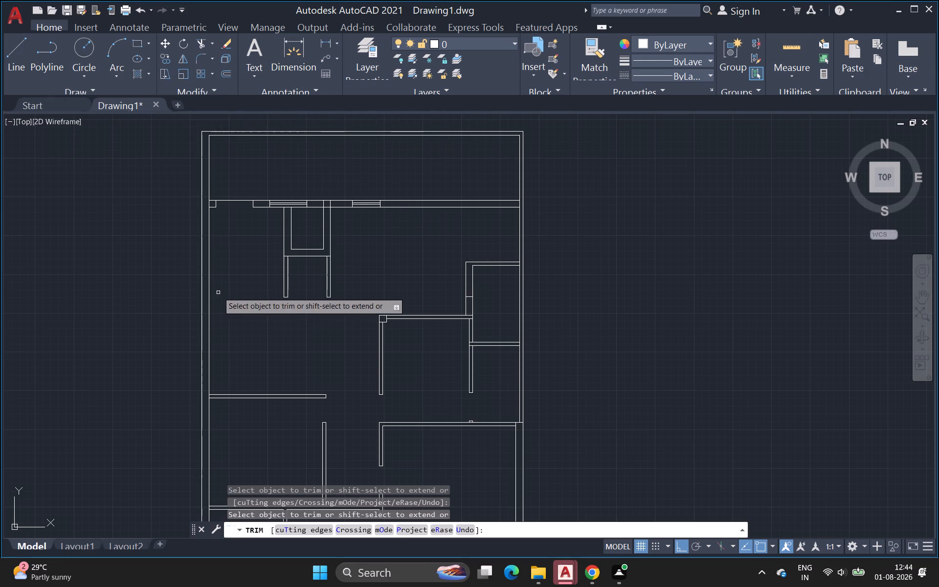
# From the outer left corner of the wall below the U-shaped enclosure, draw a line 2'5" down, continuing leftward to the left wall's inner face.
pyautogui.click(17, 47)
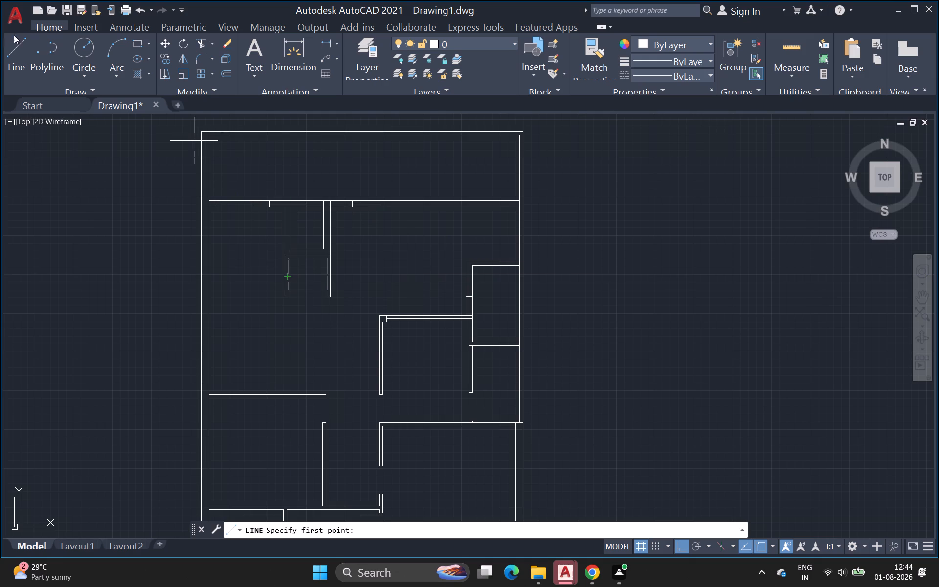
pyautogui.moveTo(20, 49); pyautogui.dragTo(23, 54)
pyautogui.scroll(2, 256, 262)
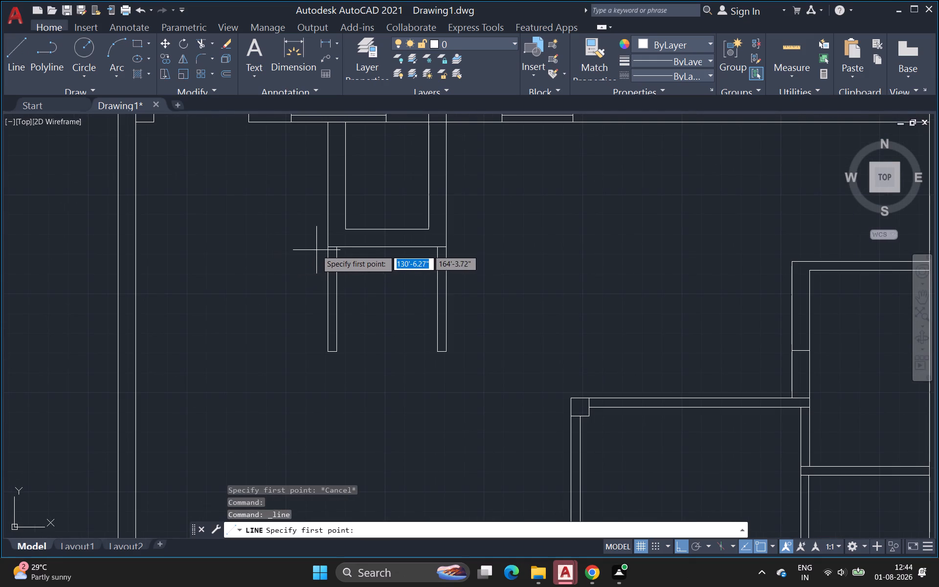
pyautogui.click(325, 247)
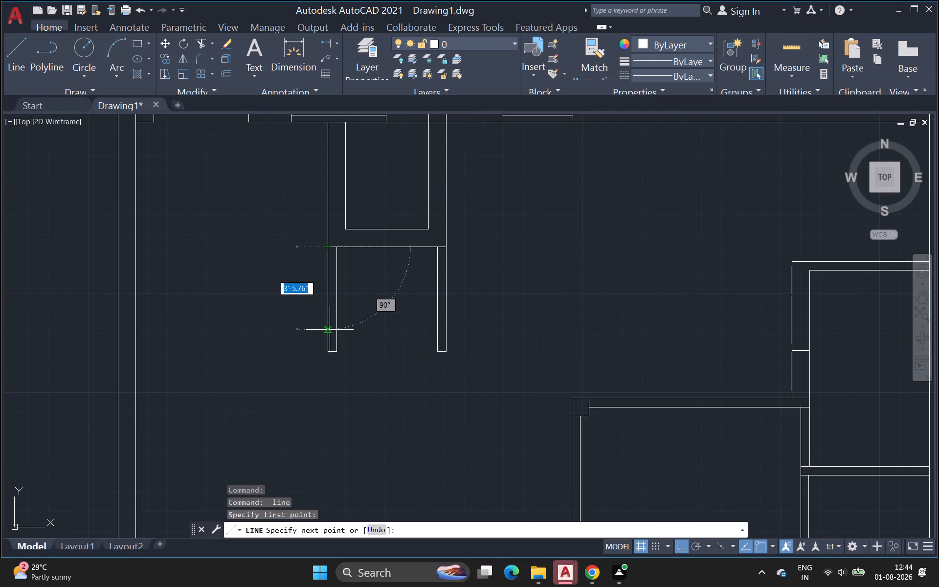
pyautogui.press('3')
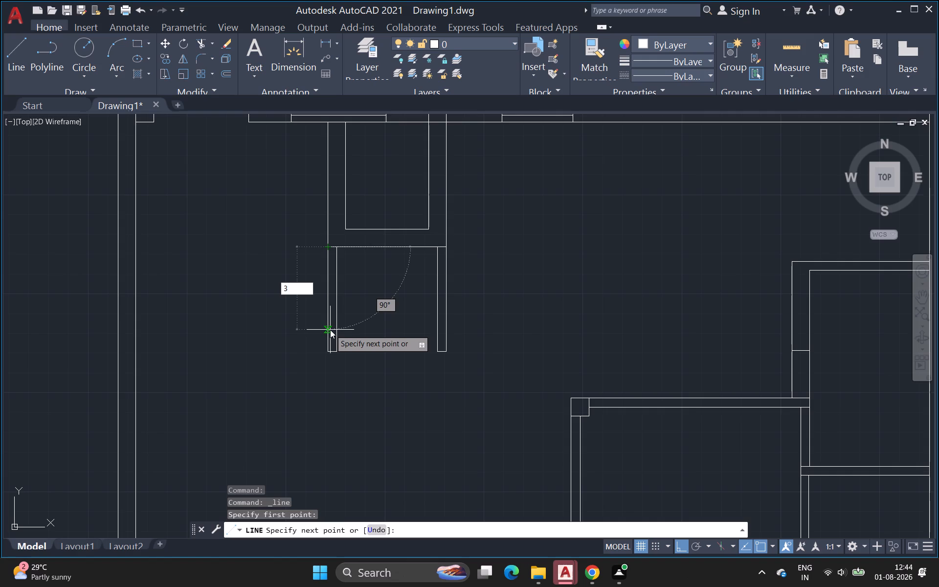
pyautogui.press('BackSpace')
pyautogui.press('2')
pyautogui.press("'")
pyautogui.press('5')
pyautogui.hotkey('shift', '"')
pyautogui.press('Return')
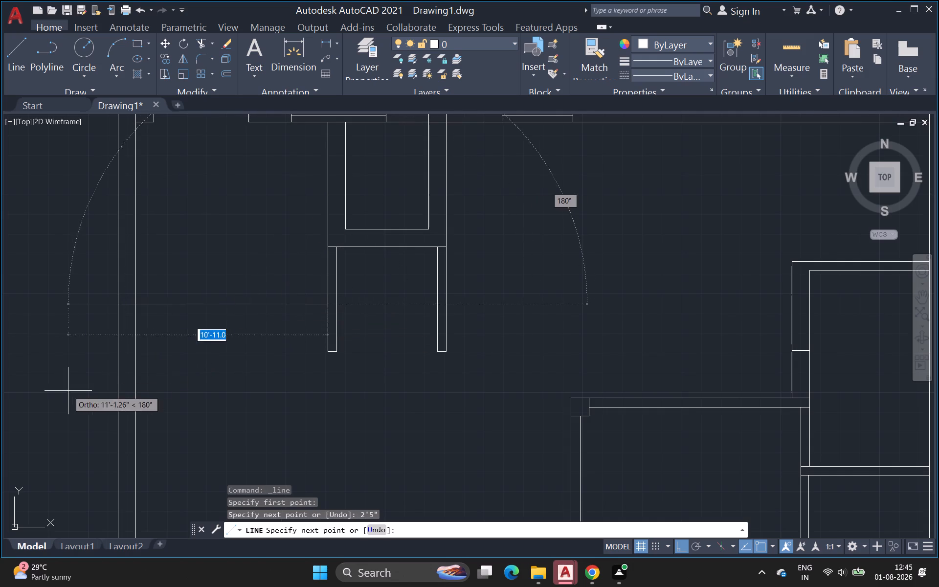
pyautogui.click(134, 305)
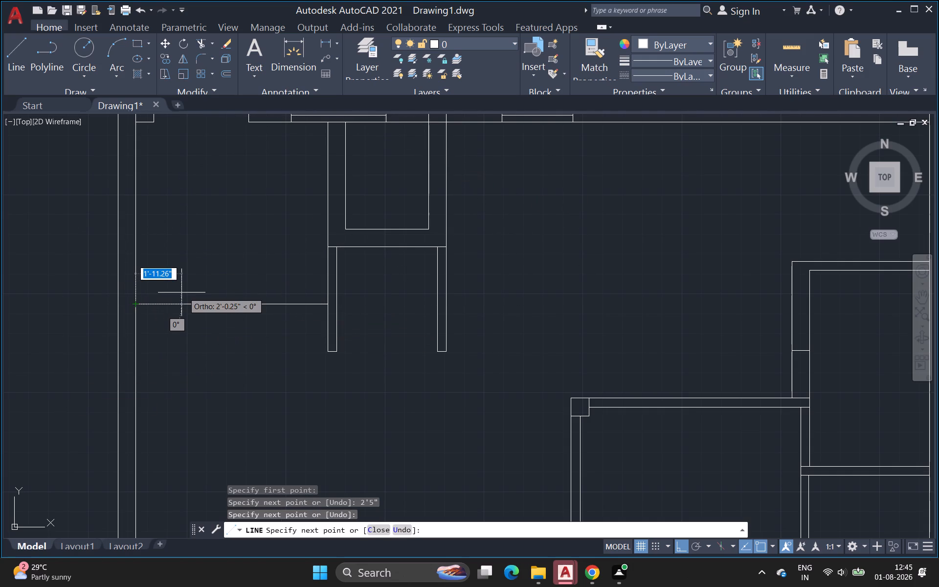
pyautogui.press('space')
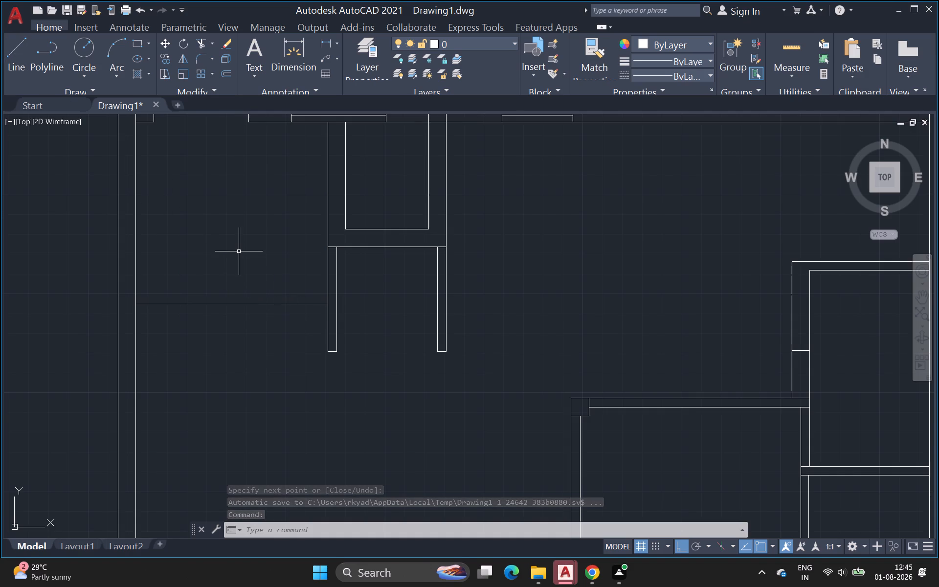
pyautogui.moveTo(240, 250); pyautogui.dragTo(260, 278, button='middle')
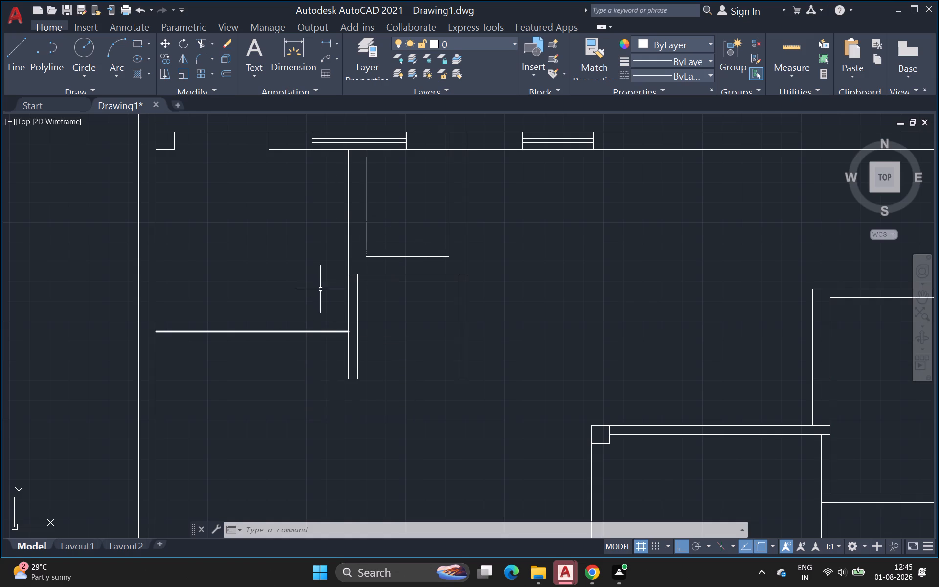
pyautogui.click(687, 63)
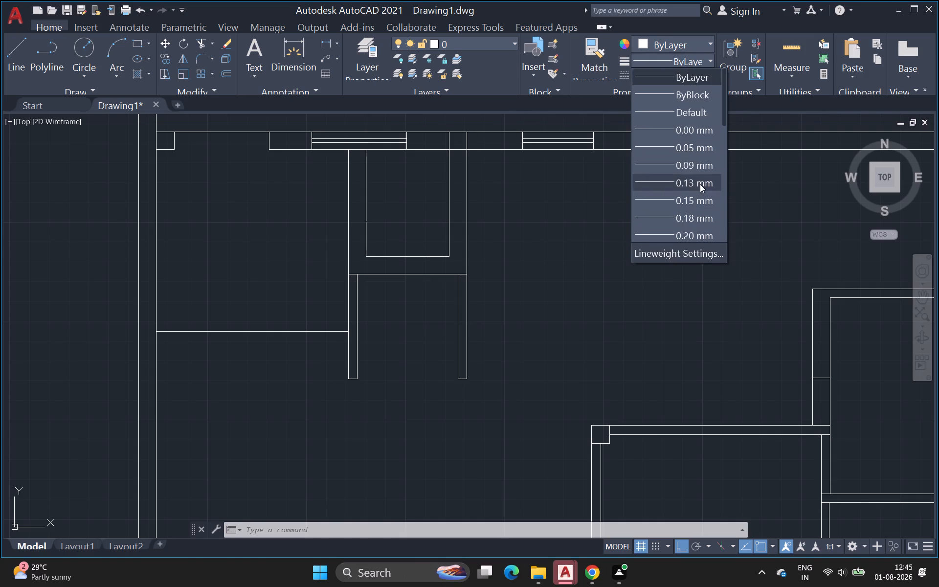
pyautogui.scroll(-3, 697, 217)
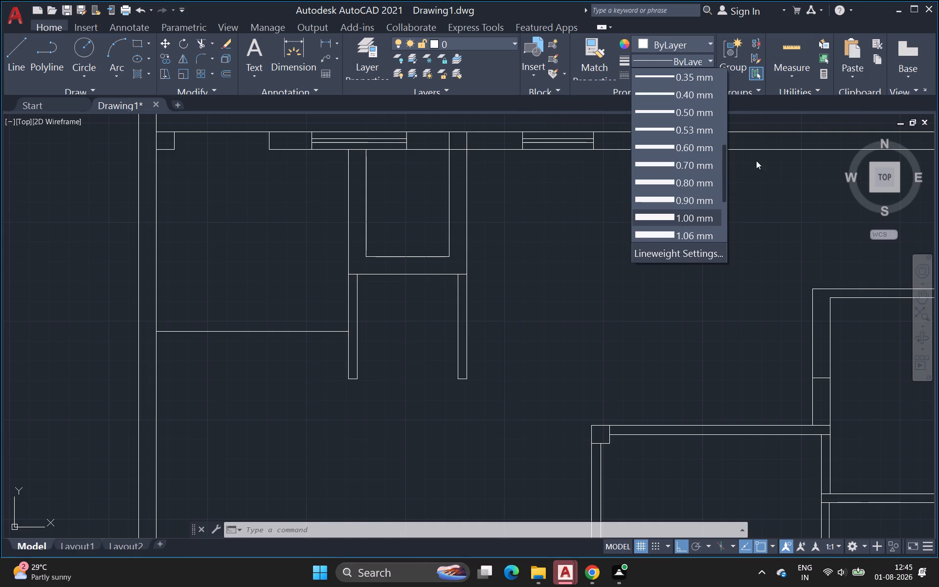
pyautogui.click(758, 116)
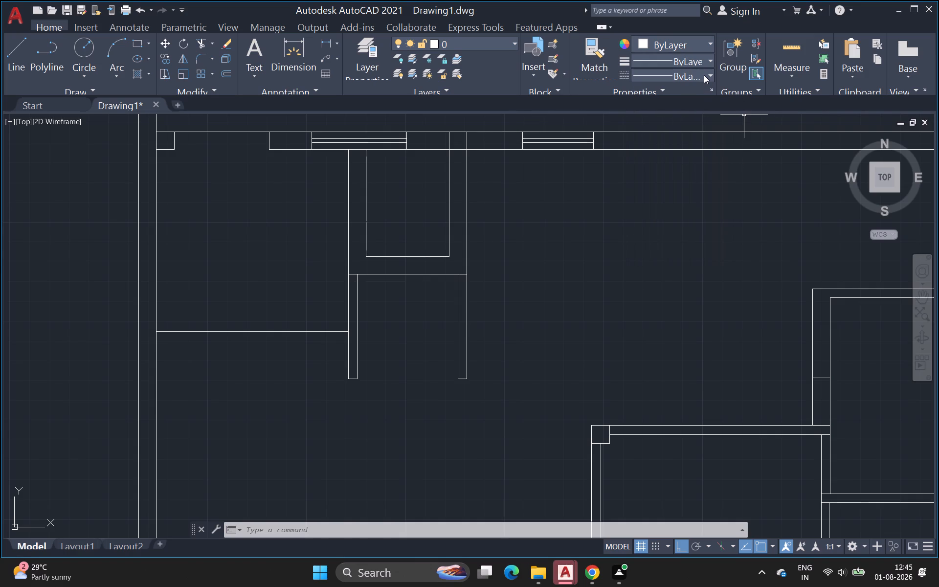
# Load the DOT linetype from acadiso.lin into the drawing.
pyautogui.click(704, 75)
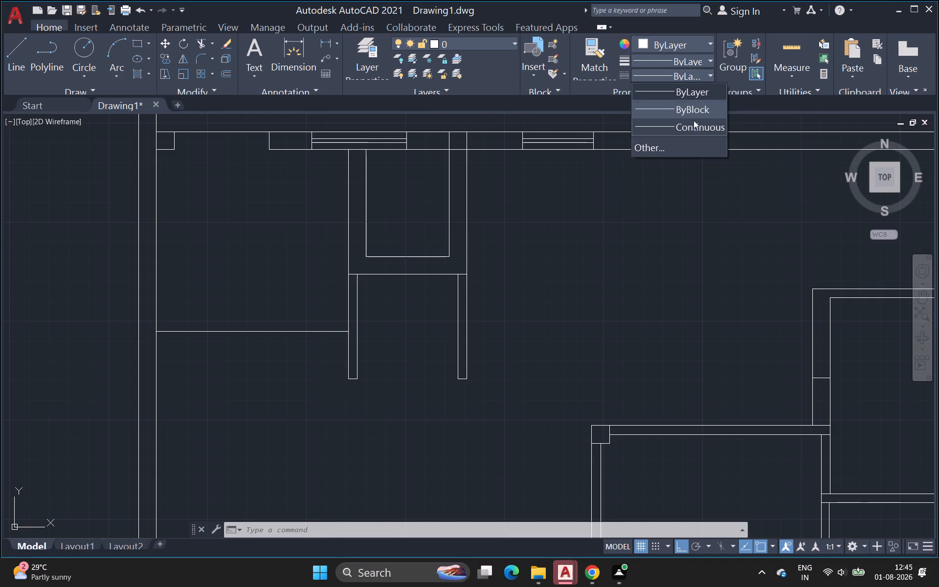
pyautogui.click(693, 92)
pyautogui.click(700, 74)
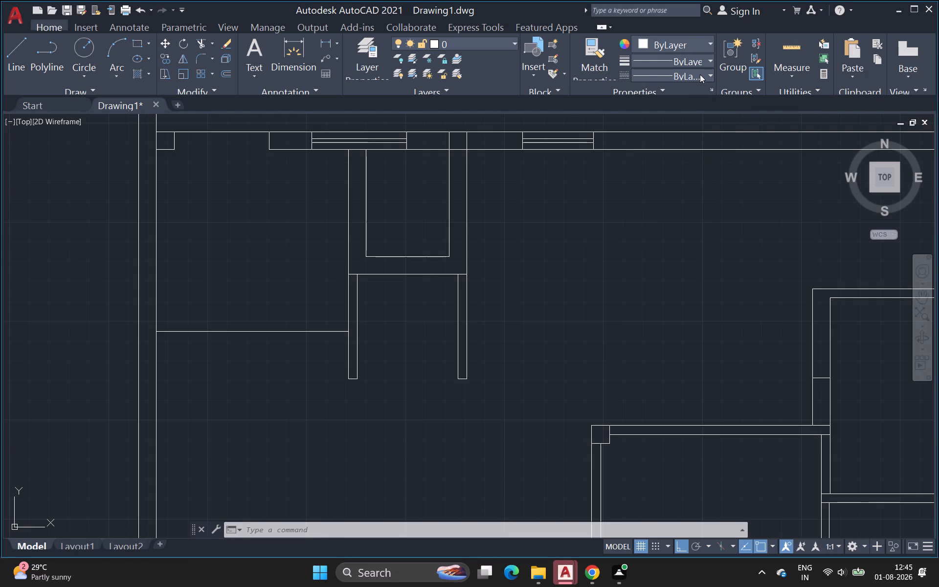
pyautogui.click(680, 145)
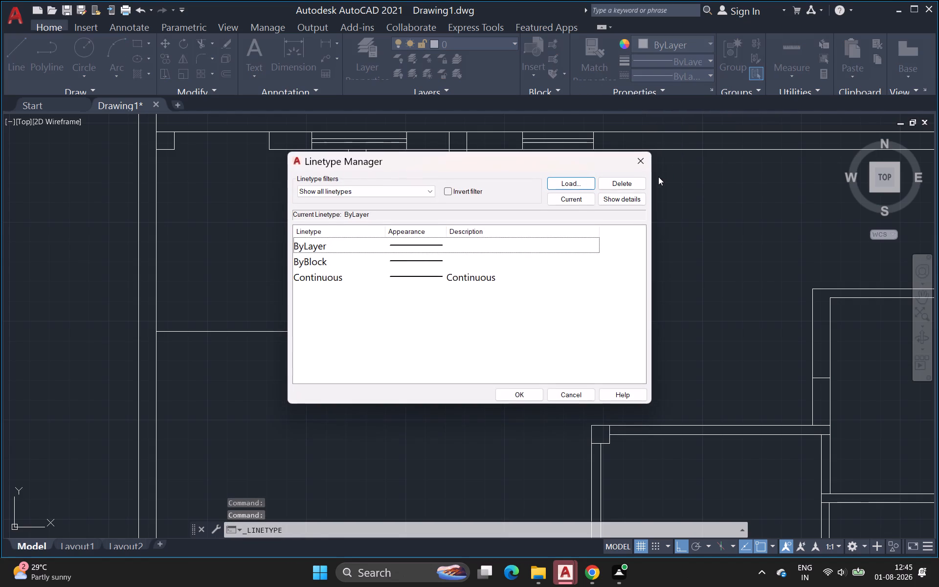
pyautogui.click(578, 184)
pyautogui.scroll(-3, 535, 279)
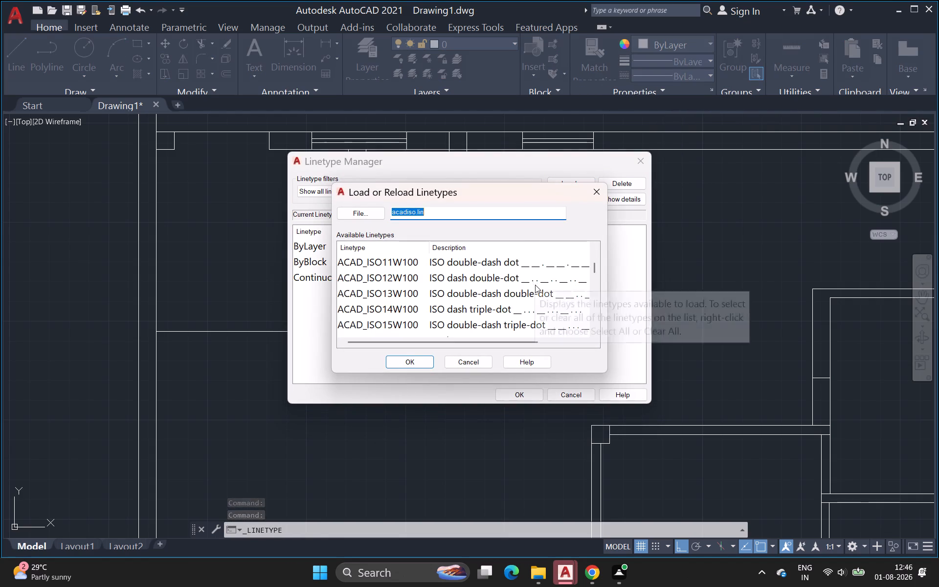
pyautogui.scroll(-6, 536, 295)
pyautogui.click(479, 310)
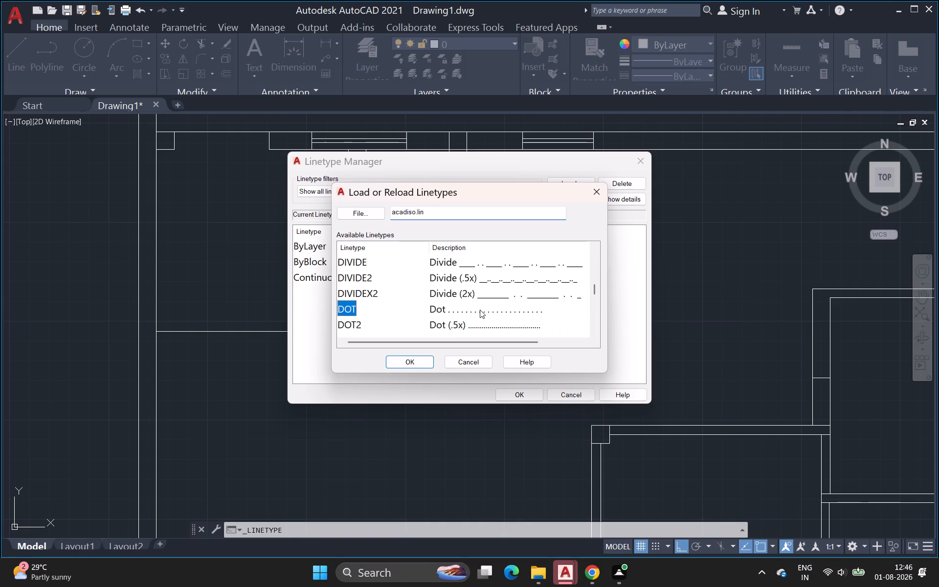
pyautogui.click(481, 309)
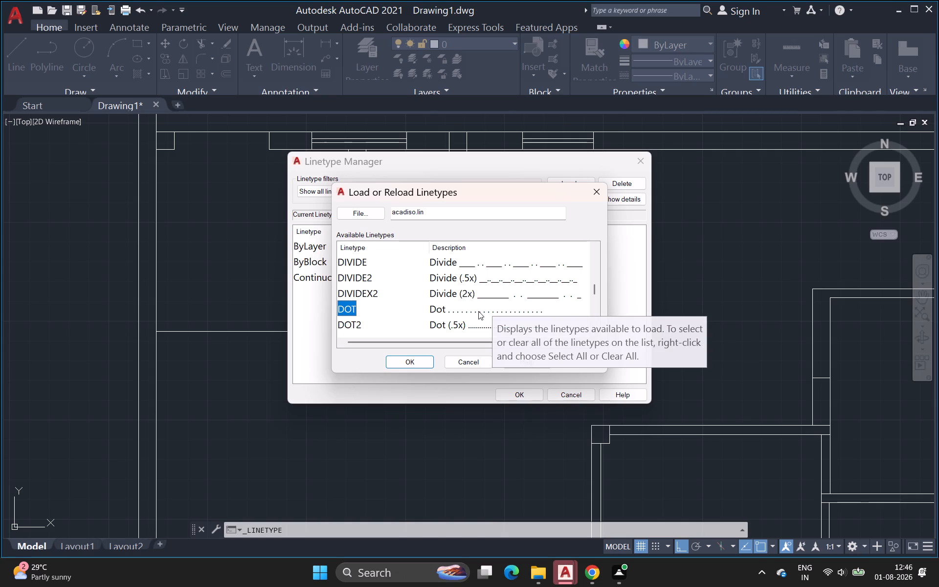
pyautogui.scroll(-5, 478, 334)
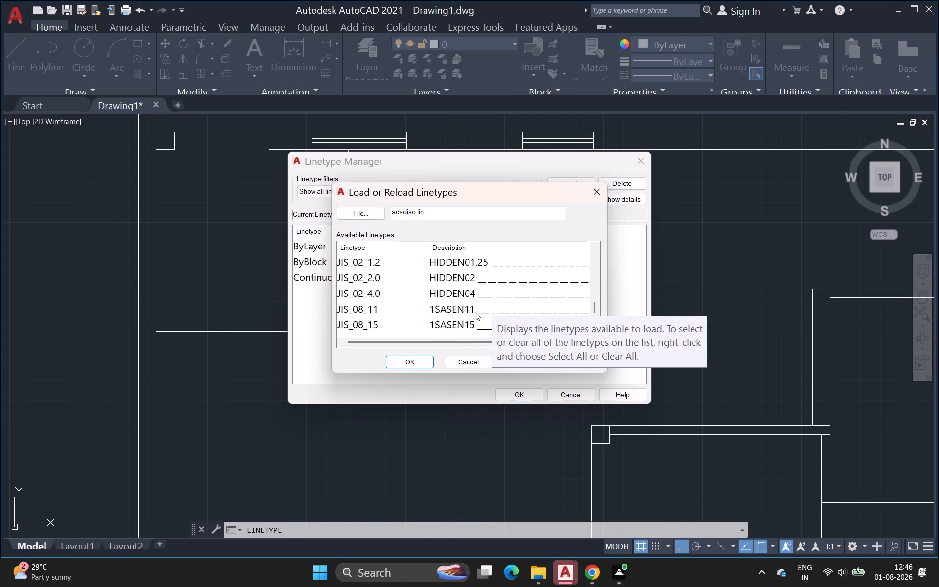
pyautogui.scroll(-9, 470, 309)
pyautogui.scroll(8, 465, 308)
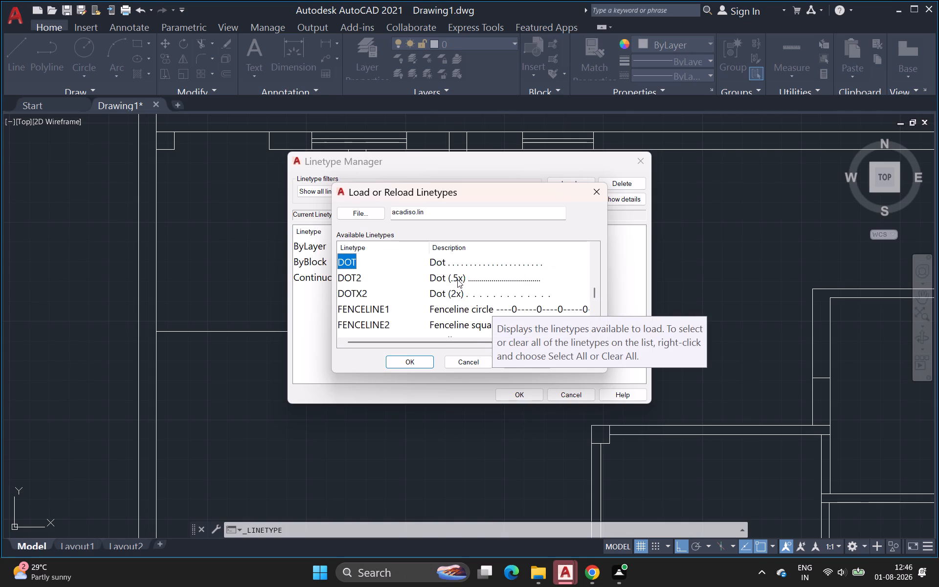
pyautogui.doubleClick(440, 265)
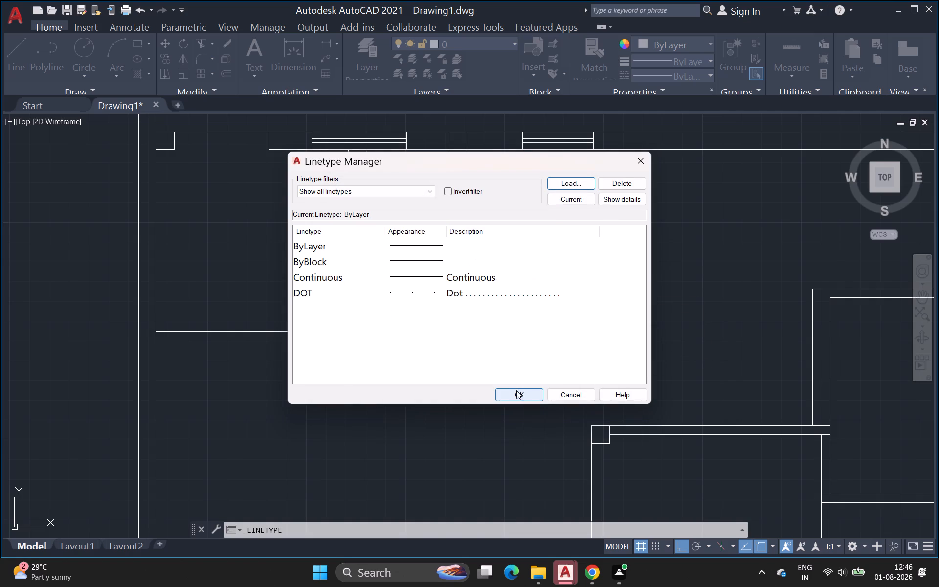
pyautogui.click(474, 291)
pyautogui.click(518, 390)
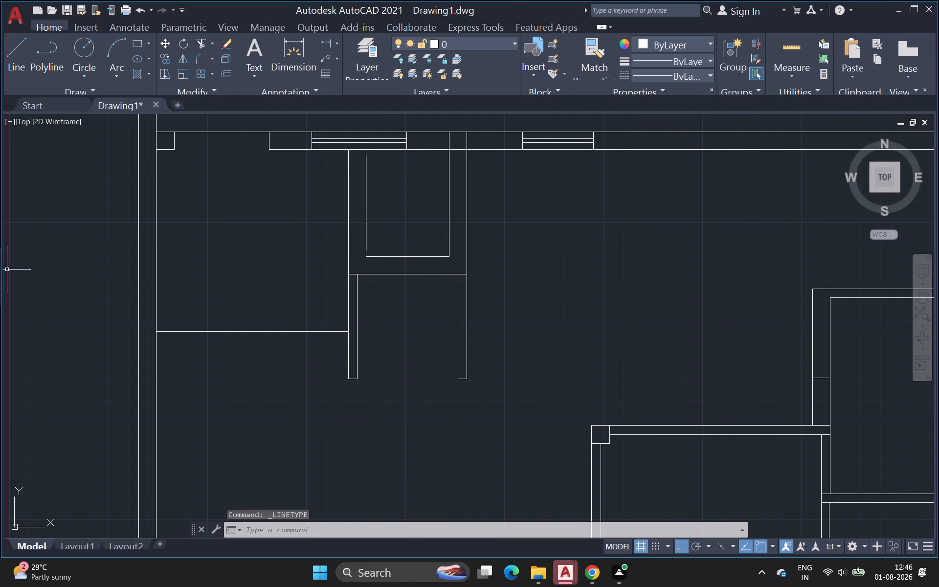
# Draw a vertical line about 3' long in the empty space outside the left wall, using the ByLayer linetype.
pyautogui.click(17, 70)
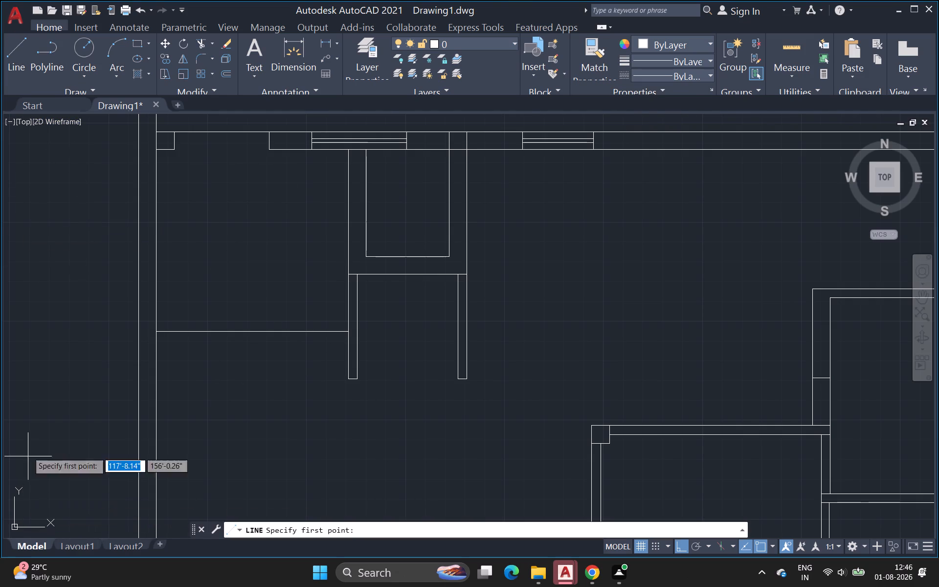
pyautogui.click(28, 399)
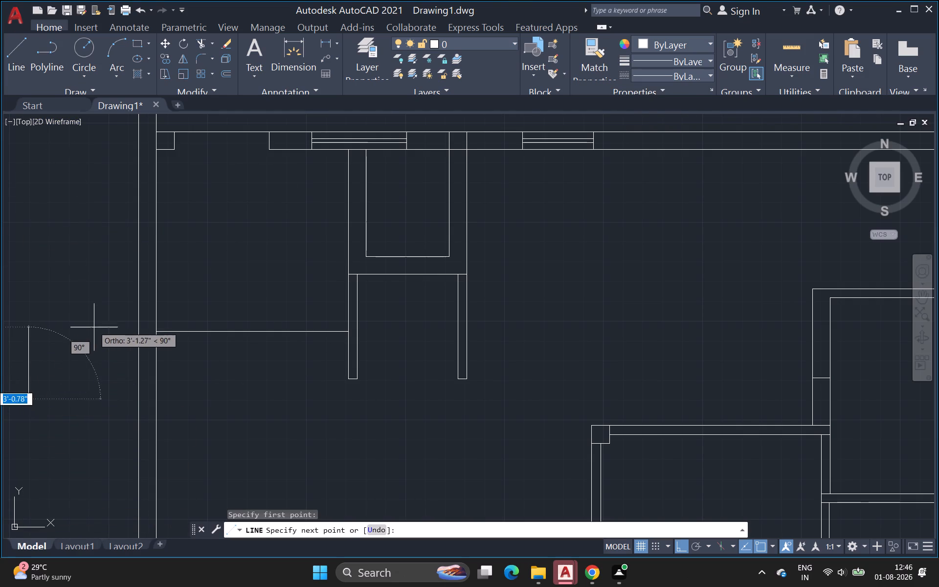
pyautogui.click(93, 329)
pyautogui.press('Escape')
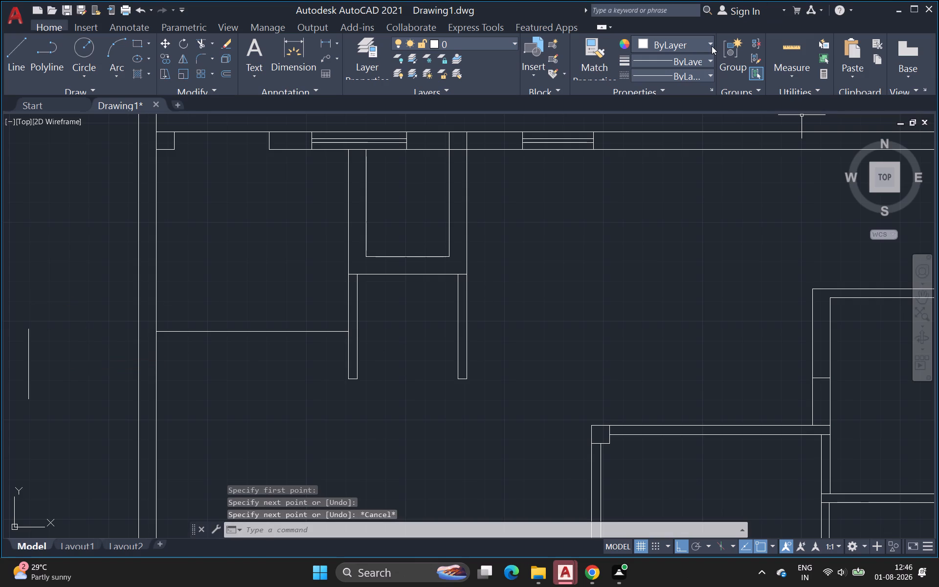
# Make DOT the current linetype and draw a two-segment vertical line outside the left wall, the first segment about 3'-9" long.
pyautogui.click(702, 71)
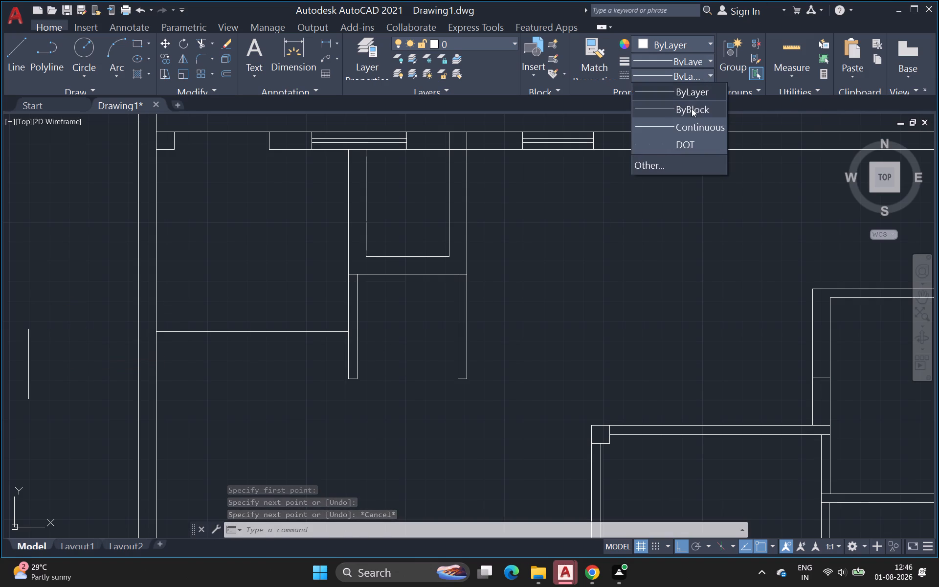
pyautogui.click(681, 144)
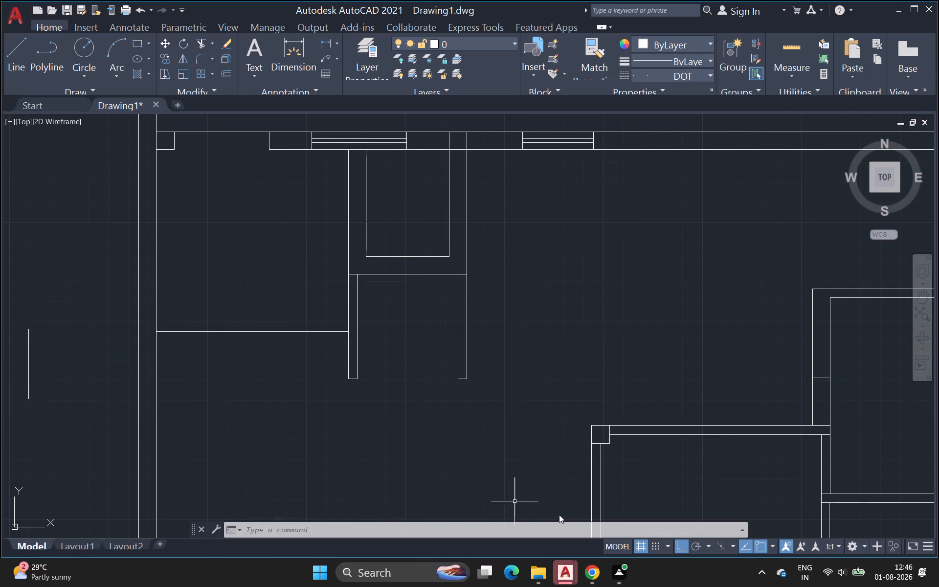
pyautogui.click(15, 51)
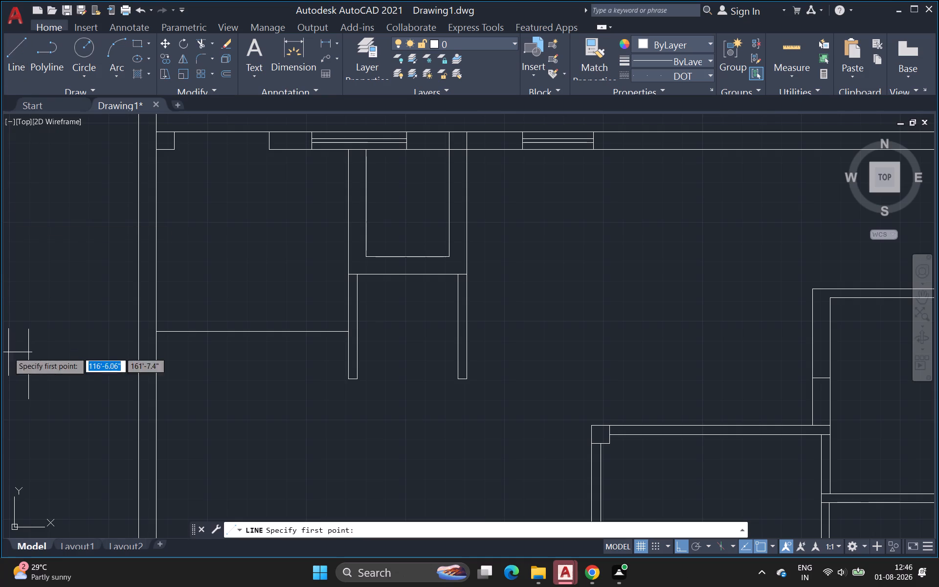
pyautogui.click(59, 347)
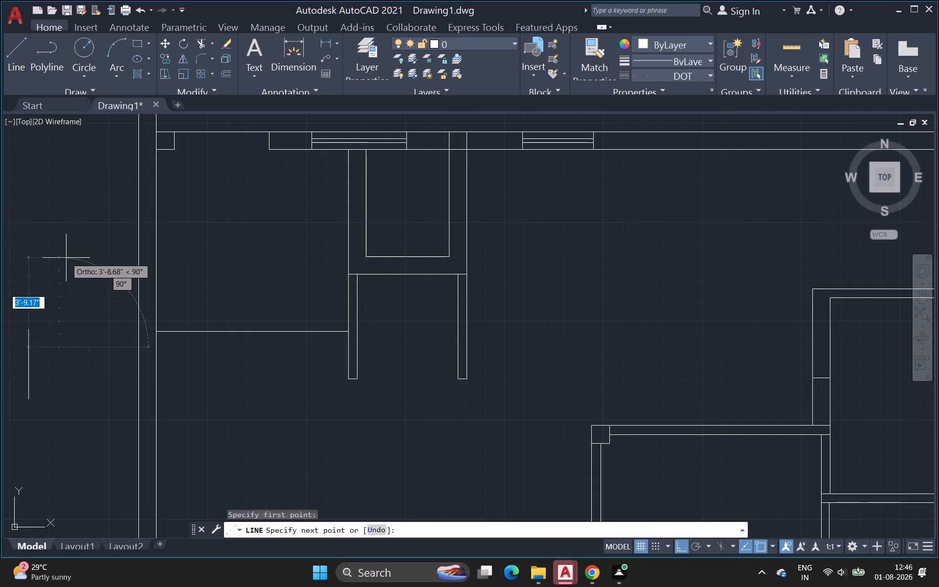
pyautogui.click(66, 257)
pyautogui.click(98, 210)
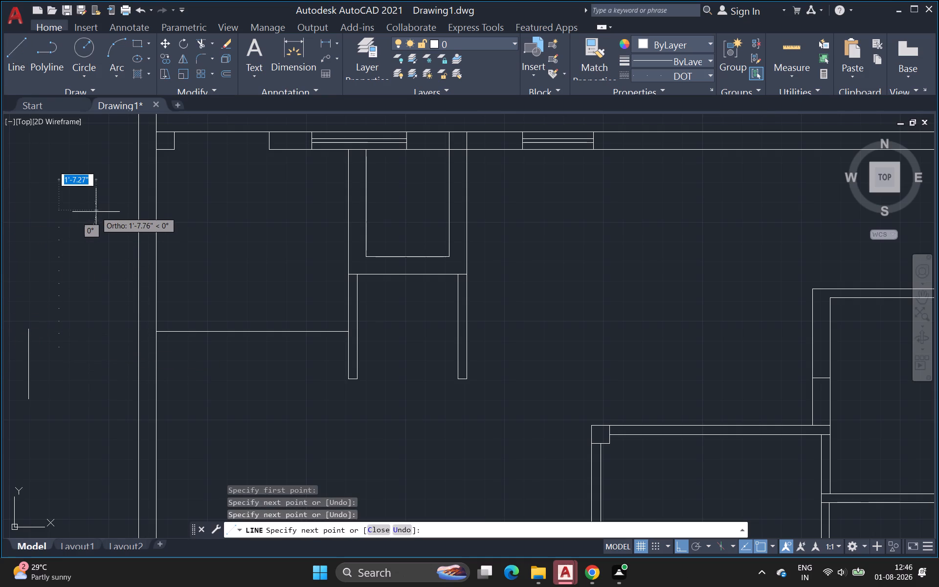
pyautogui.press('Escape')
pyautogui.press('Escape')
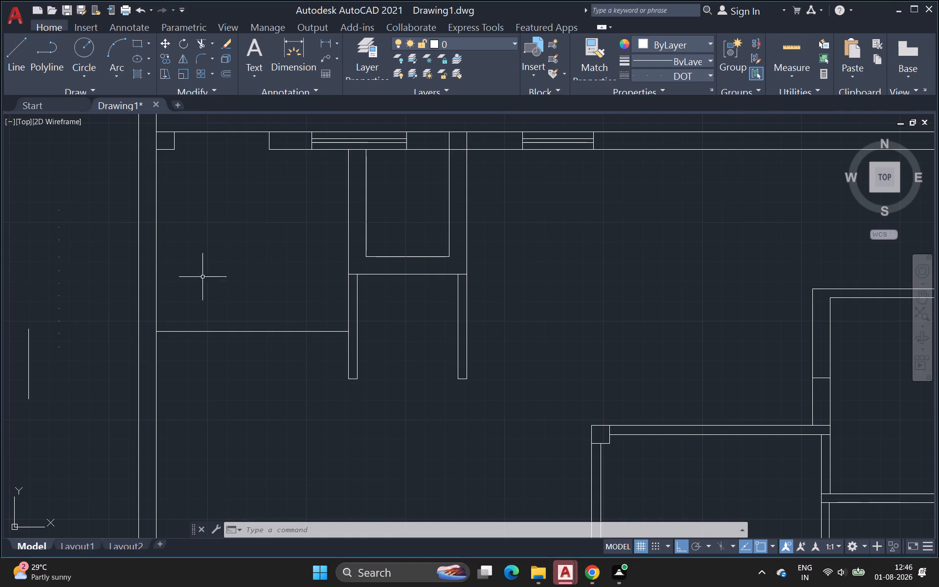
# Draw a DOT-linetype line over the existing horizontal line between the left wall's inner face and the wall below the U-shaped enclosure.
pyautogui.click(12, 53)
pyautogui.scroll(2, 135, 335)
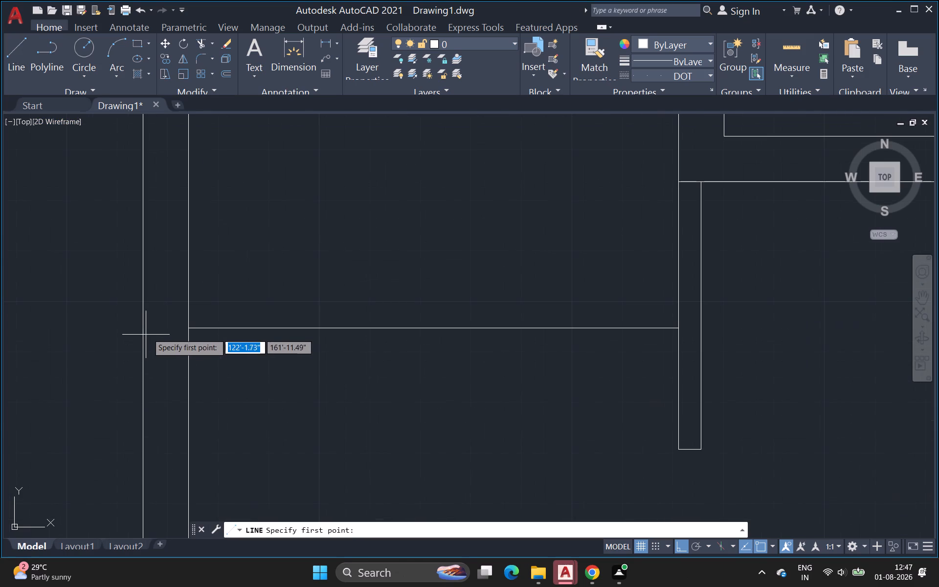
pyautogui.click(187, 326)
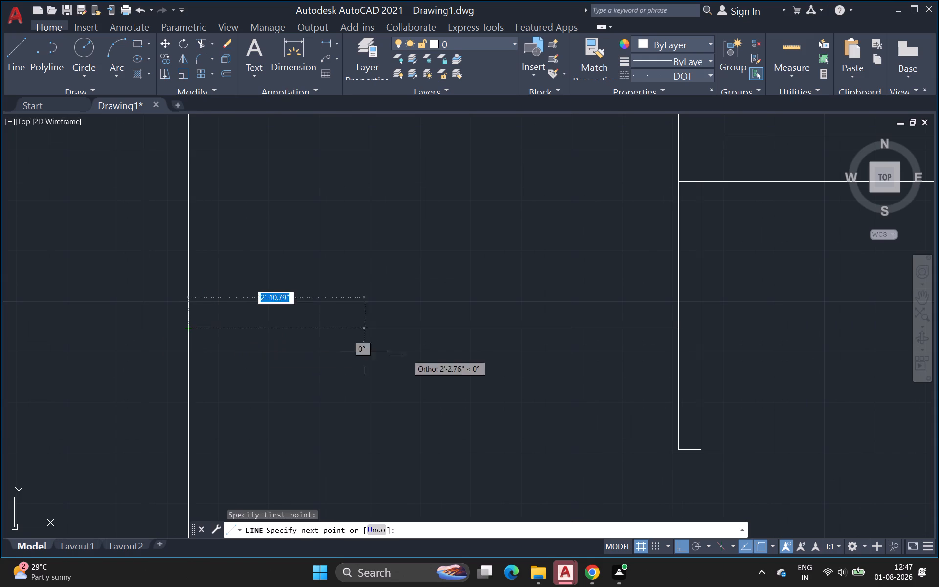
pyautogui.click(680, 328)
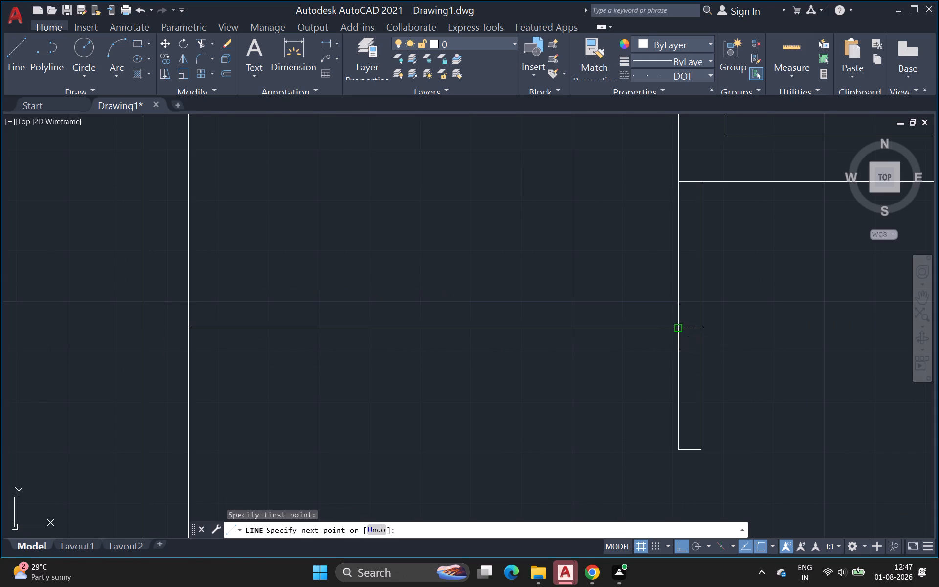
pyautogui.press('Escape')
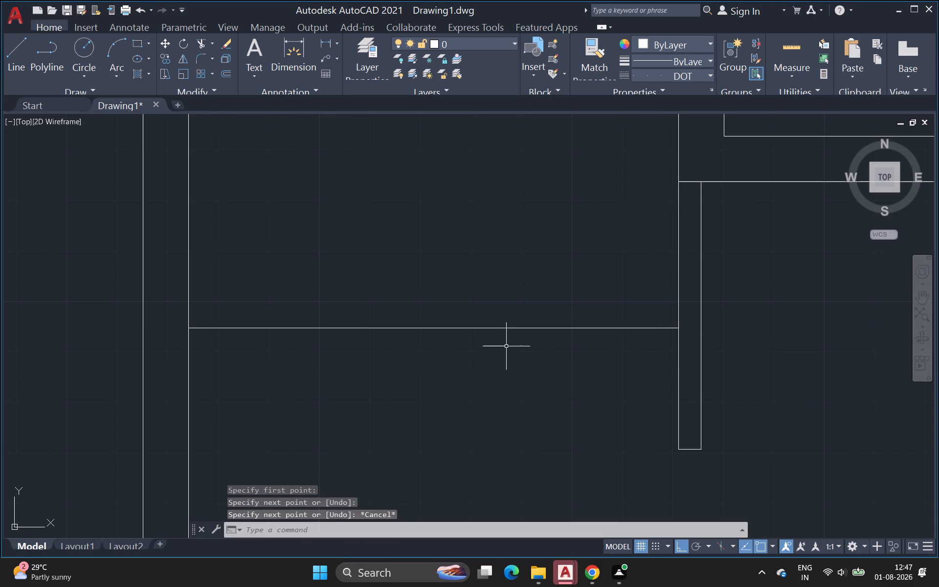
# Erase both overlapping horizontal lines between the left wall and the wall below the U-shaped enclosure.
pyautogui.hotkey('ctrl', 'x')
pyautogui.press('Escape')
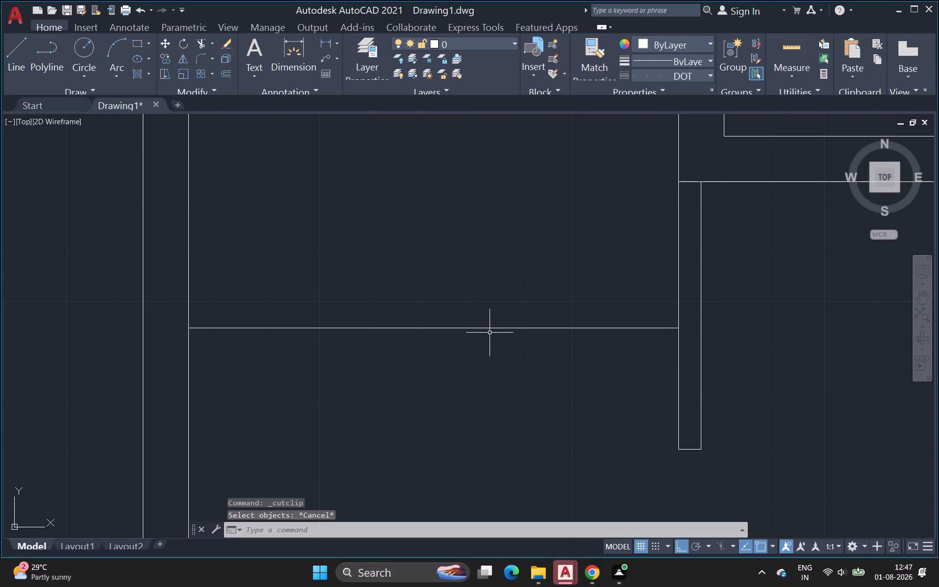
pyautogui.click(492, 327)
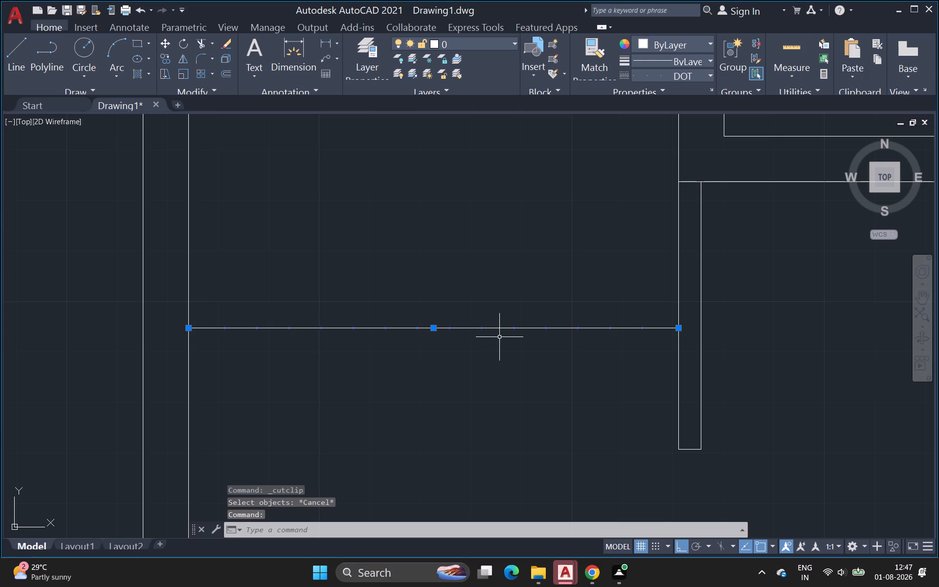
pyautogui.press('Delete')
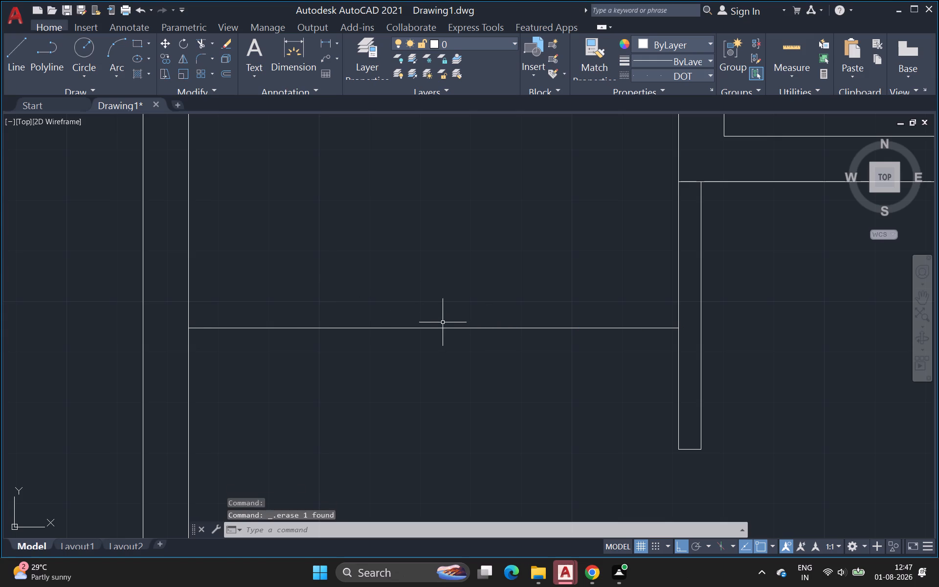
pyautogui.click(442, 328)
pyautogui.press('Delete')
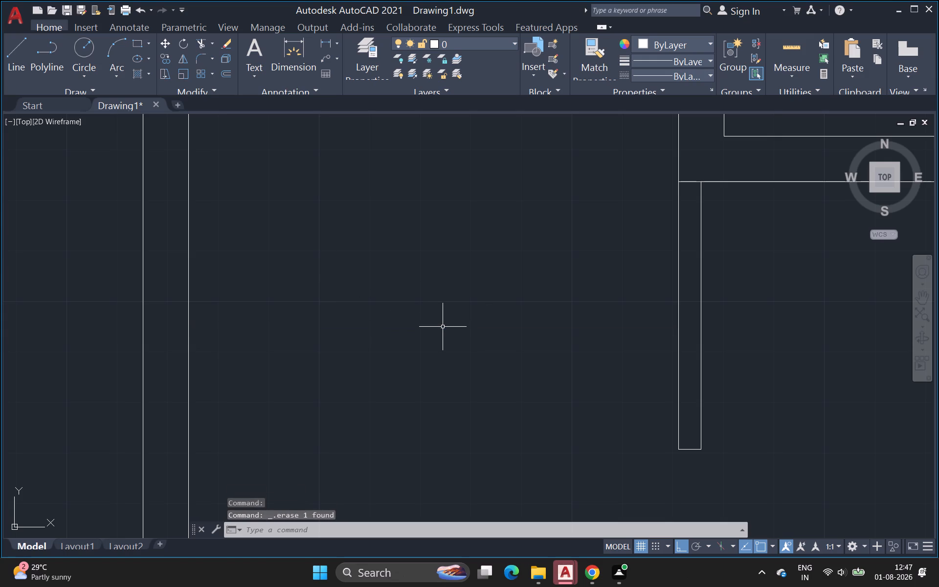
# Draw a horizontal DOT-linetype line from the midpoint of the outer side of the wall below the enclosure to the left wall's inner face.
pyautogui.click(26, 45)
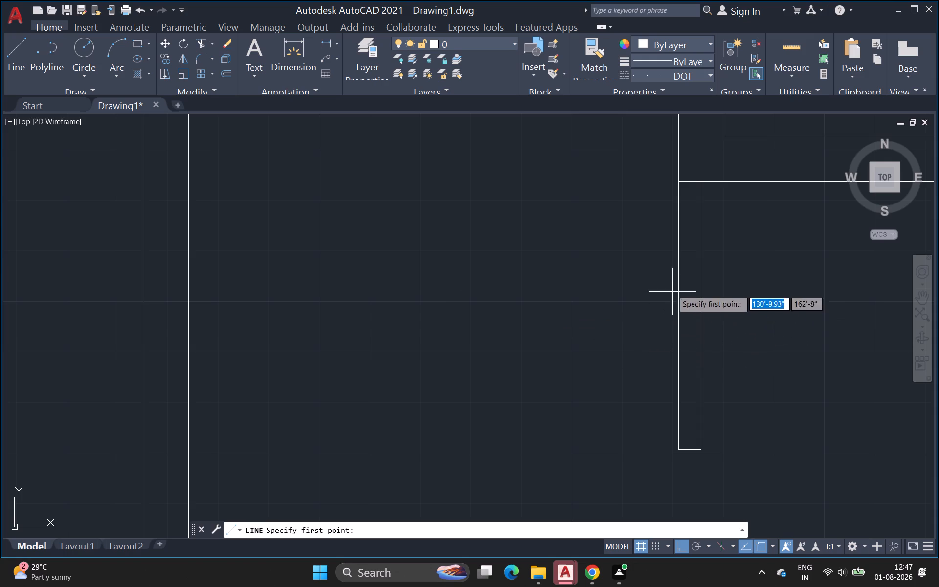
pyautogui.click(677, 317)
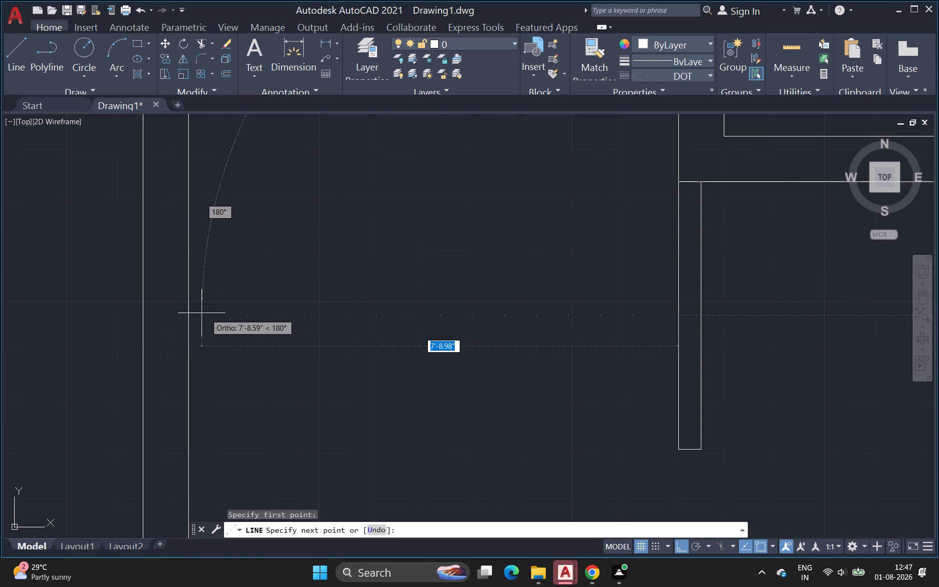
pyautogui.click(188, 310)
pyautogui.press('Escape')
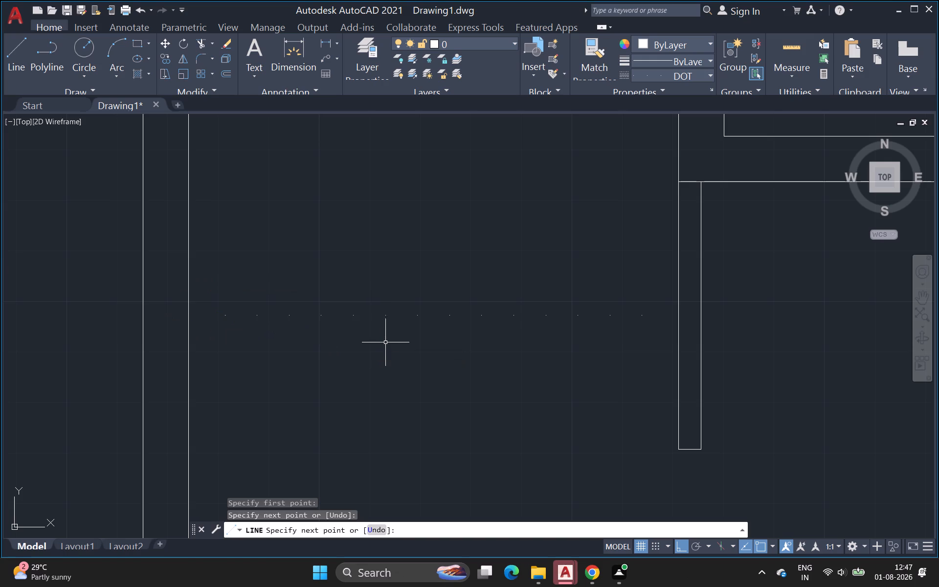
# Erase the solid and dotted vertical test lines outside the left wall.
pyautogui.scroll(-1, 432, 365)
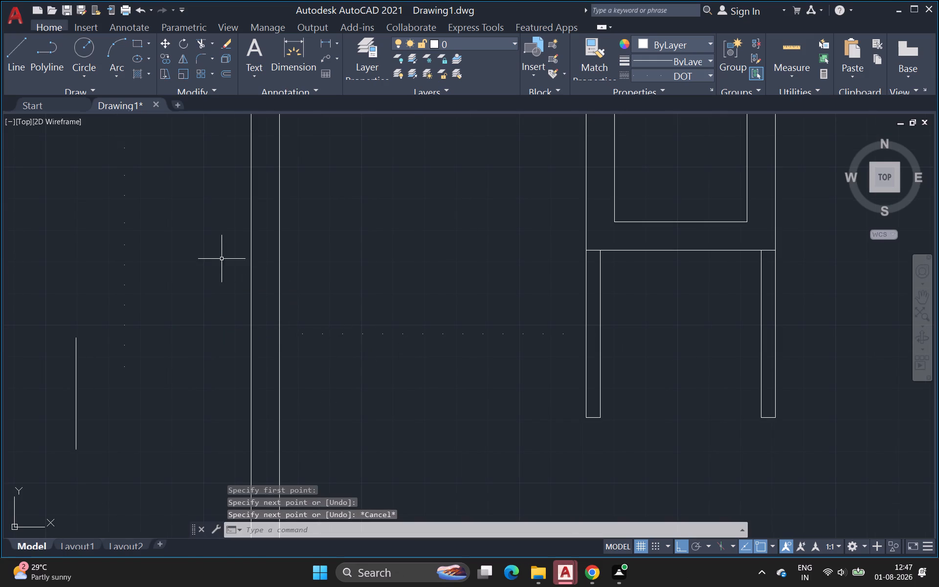
pyautogui.scroll(-1, 216, 264)
pyautogui.moveTo(216, 264); pyautogui.dragTo(489, 226, button='middle')
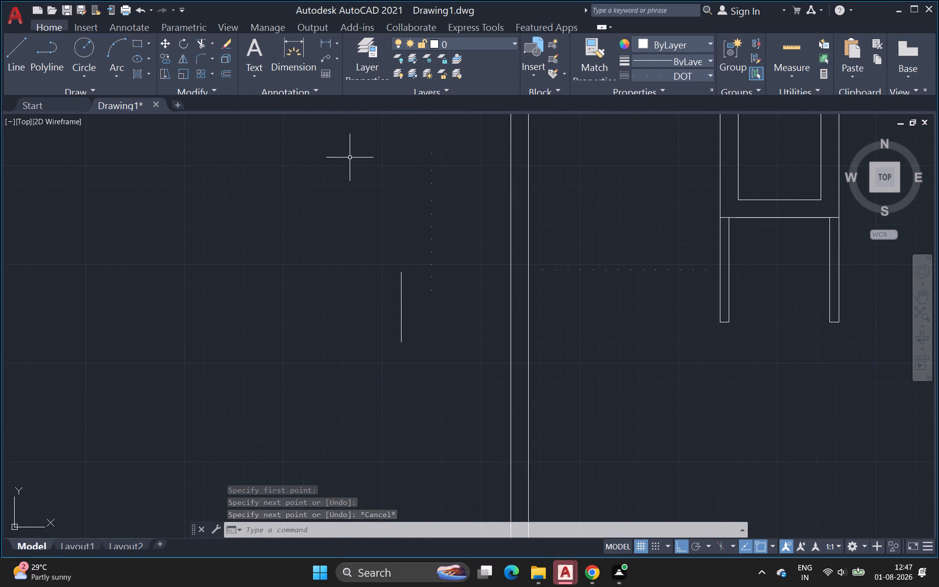
pyautogui.moveTo(353, 146); pyautogui.dragTo(370, 141)
pyautogui.click(467, 363)
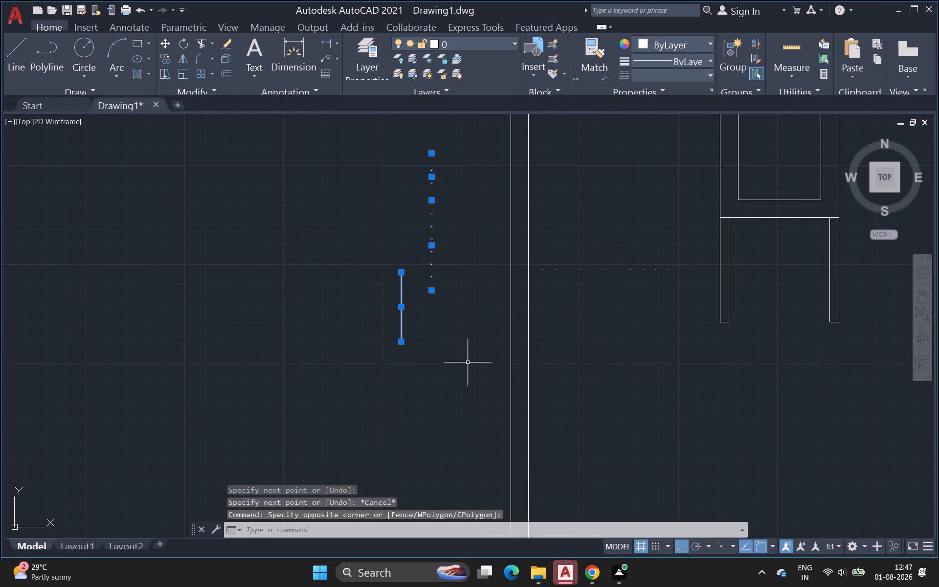
pyautogui.press('Delete')
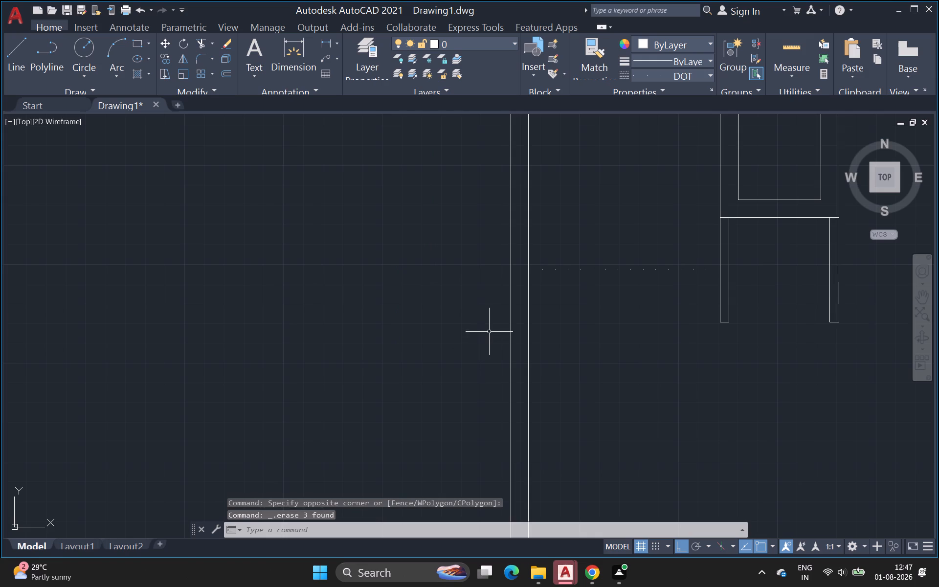
# Set the current linetype back to ByLayer.
pyautogui.scroll(-1, 627, 341)
pyautogui.moveTo(627, 342); pyautogui.dragTo(509, 313, button='middle')
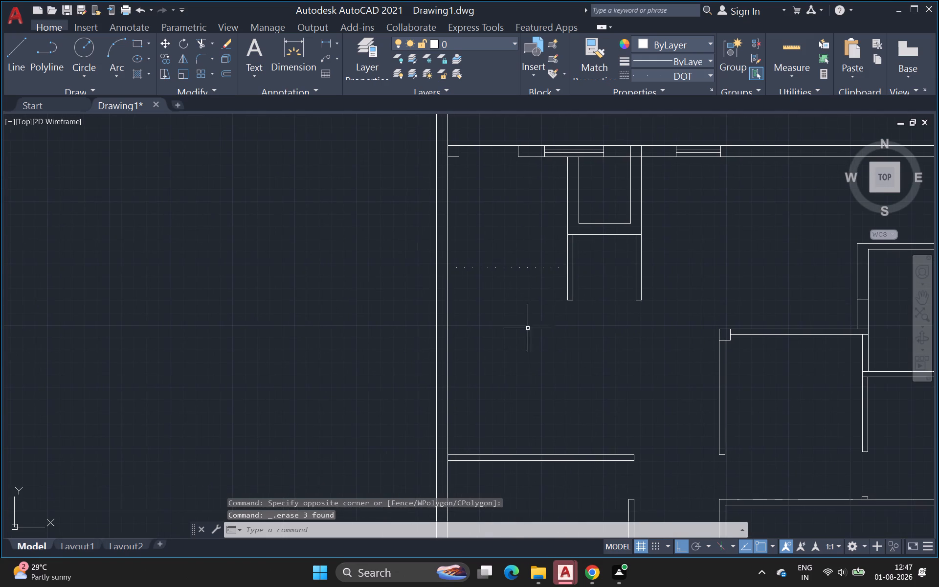
pyautogui.scroll(-1, 546, 337)
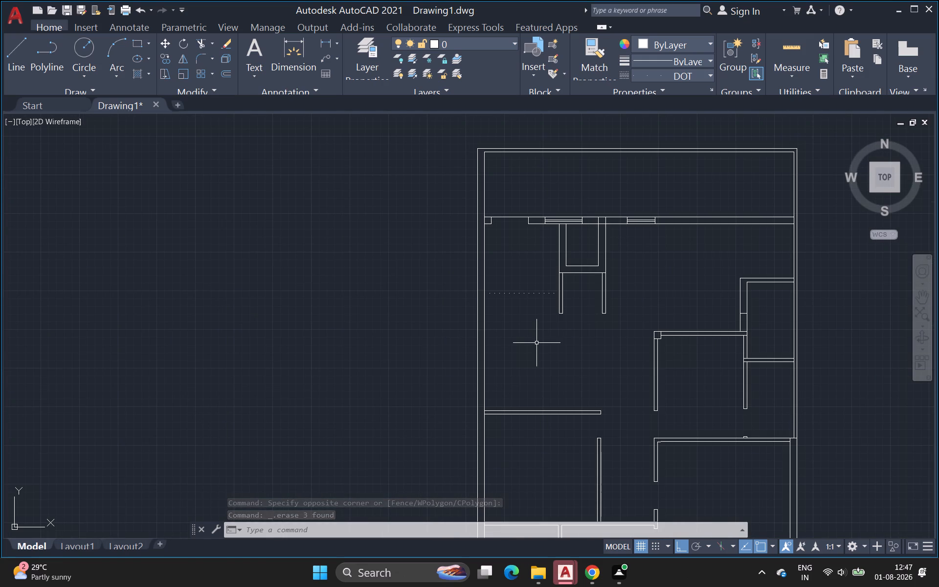
pyautogui.scroll(1, 534, 341)
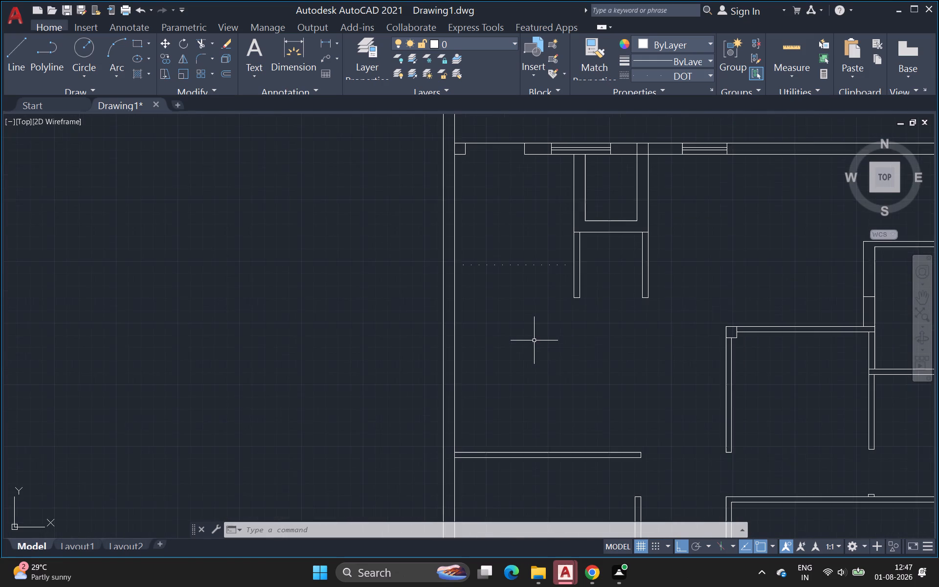
pyautogui.scroll(2, 531, 340)
pyautogui.moveTo(469, 314); pyautogui.dragTo(474, 370, button='middle')
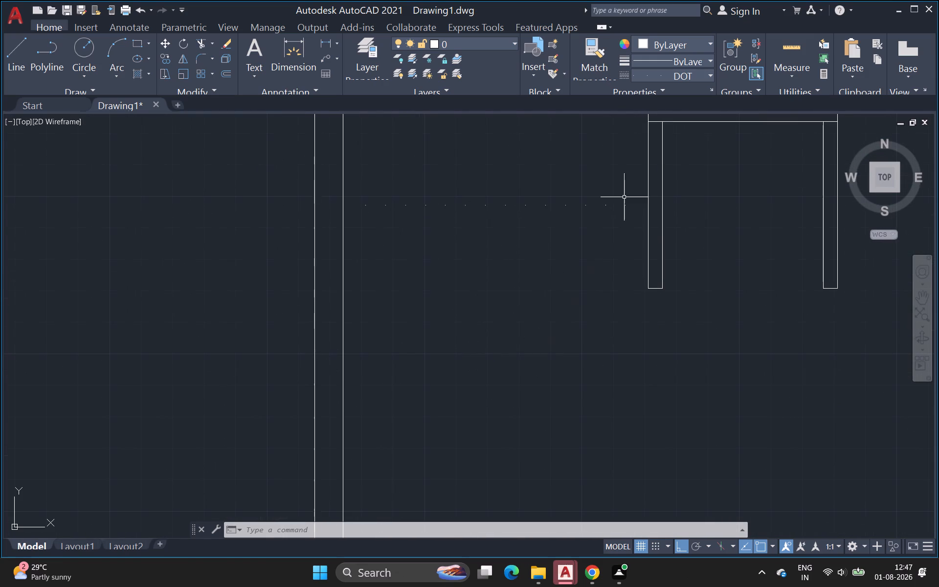
pyautogui.click(691, 75)
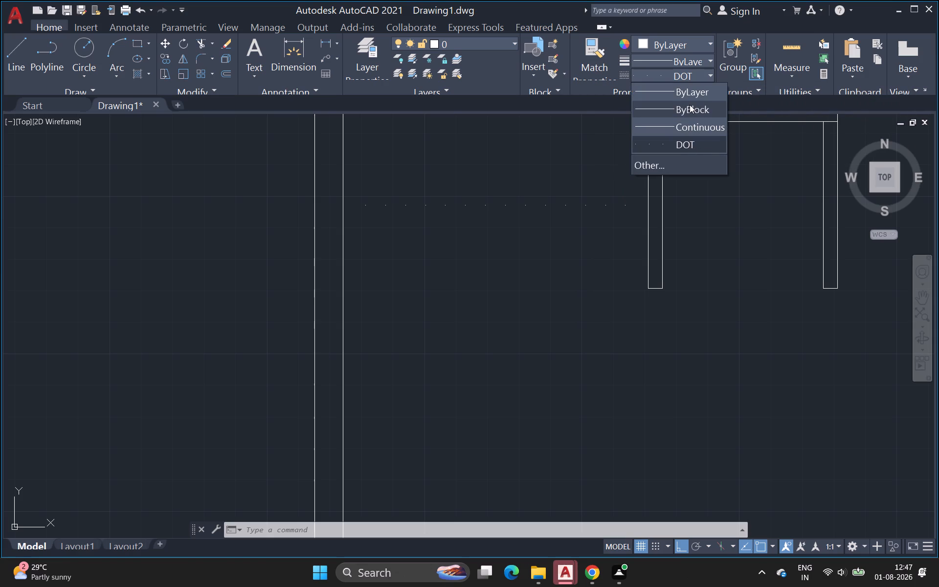
pyautogui.scroll(2, 689, 109)
pyautogui.click(691, 91)
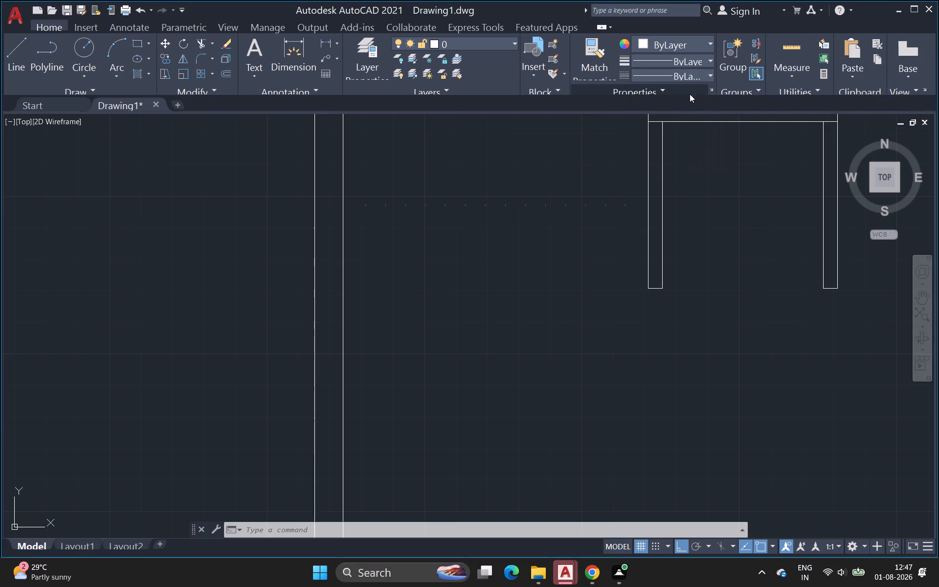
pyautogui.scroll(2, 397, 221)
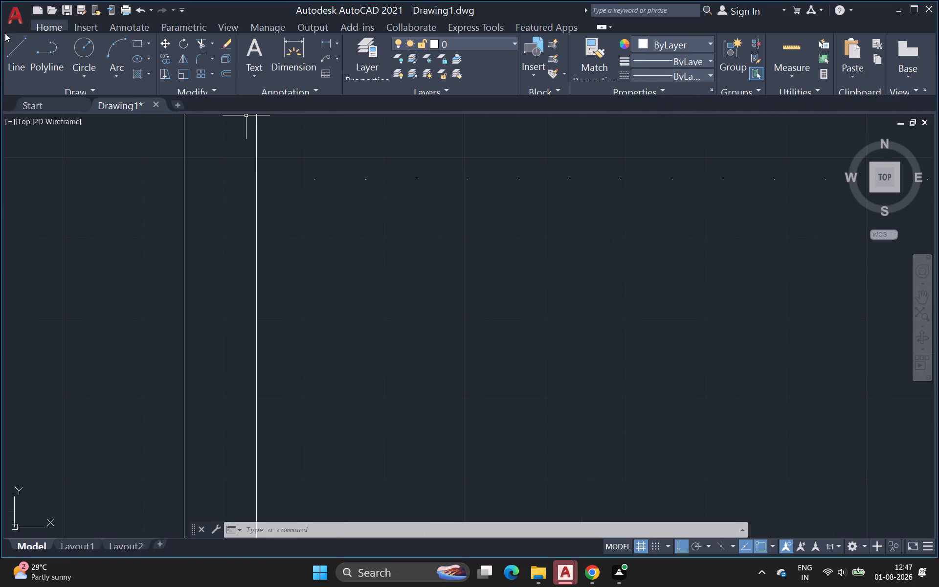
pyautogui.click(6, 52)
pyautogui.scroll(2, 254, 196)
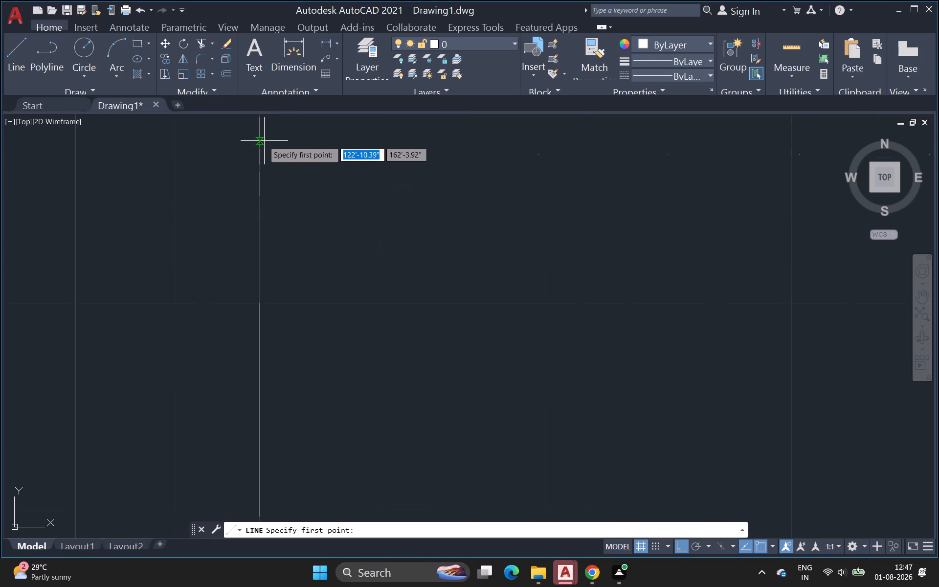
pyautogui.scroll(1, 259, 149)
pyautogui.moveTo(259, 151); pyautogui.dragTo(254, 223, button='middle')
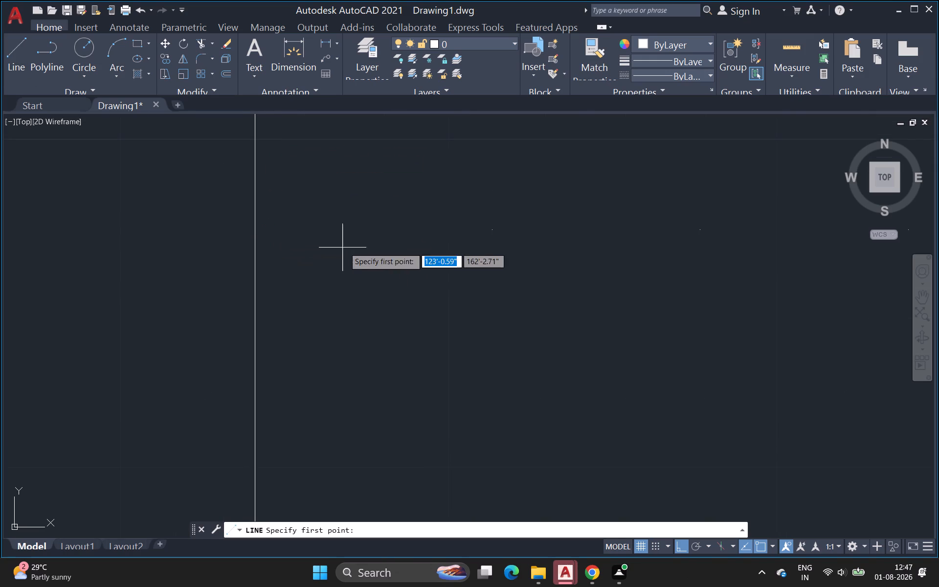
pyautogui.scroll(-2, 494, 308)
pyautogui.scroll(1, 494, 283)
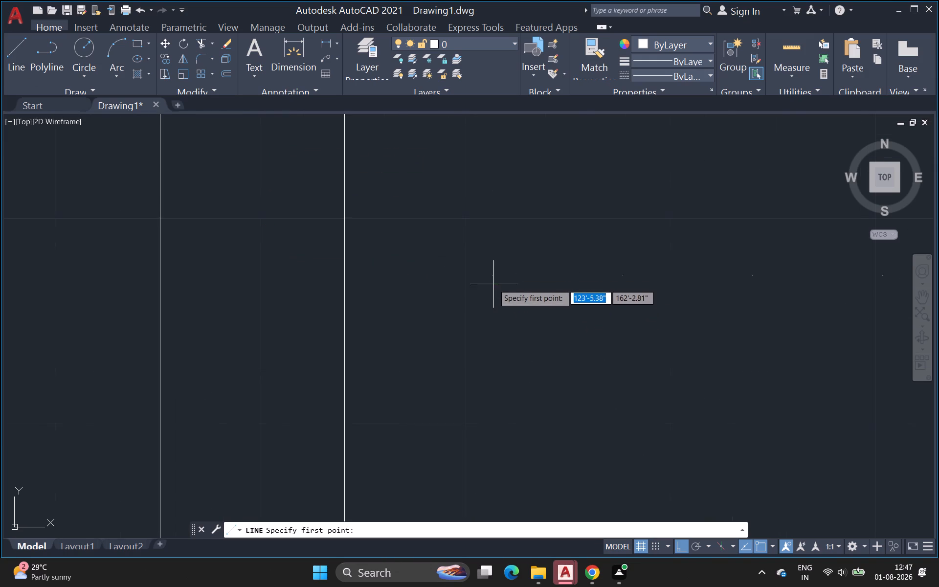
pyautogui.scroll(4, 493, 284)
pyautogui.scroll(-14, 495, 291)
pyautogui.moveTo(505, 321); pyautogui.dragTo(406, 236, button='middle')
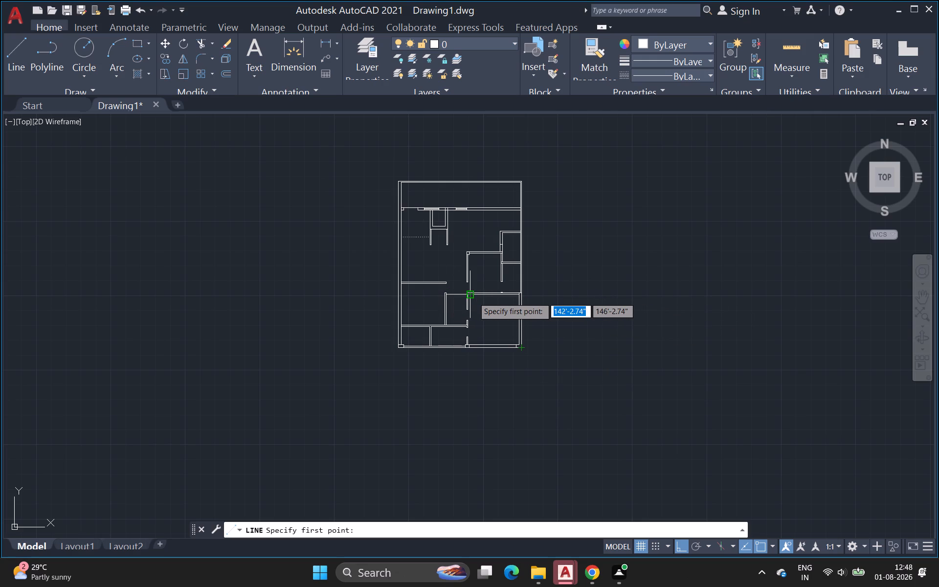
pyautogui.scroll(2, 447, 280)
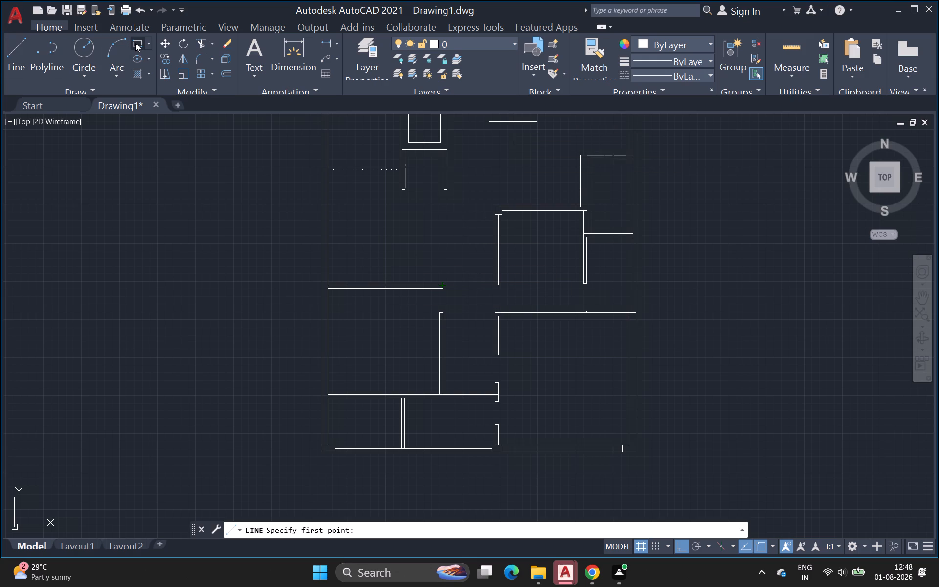
# Mark a 3' section of the left wall, starting at the dotted line and running downward, with lines across the wall thickness at both ends.
pyautogui.click(7, 56)
pyautogui.scroll(3, 169, 136)
pyautogui.scroll(-5, 357, 223)
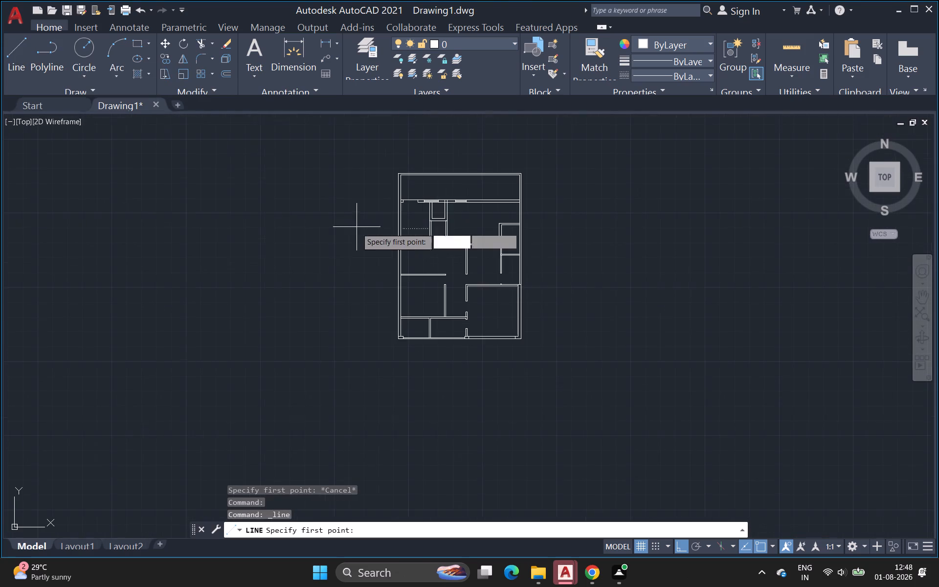
pyautogui.scroll(2, 425, 226)
pyautogui.scroll(4, 364, 230)
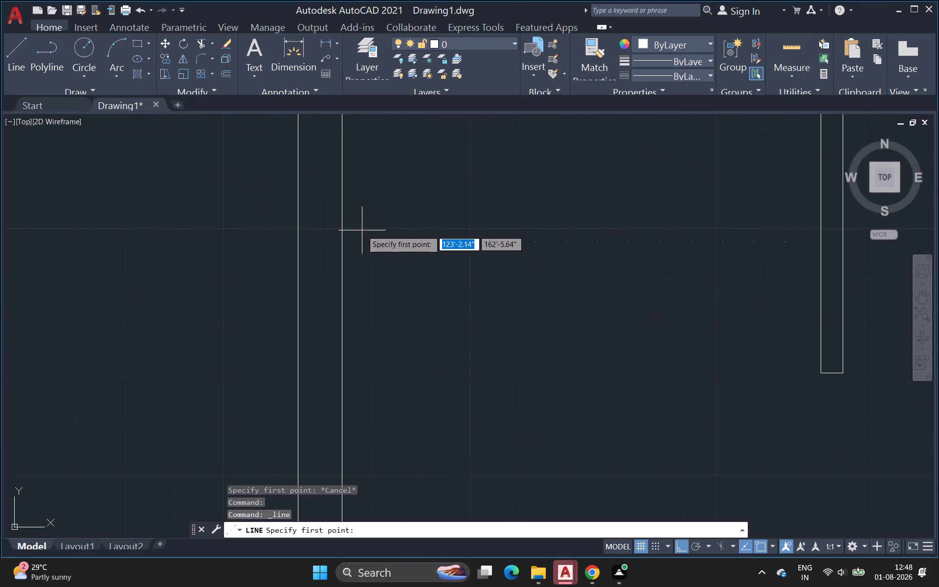
pyautogui.click(340, 242)
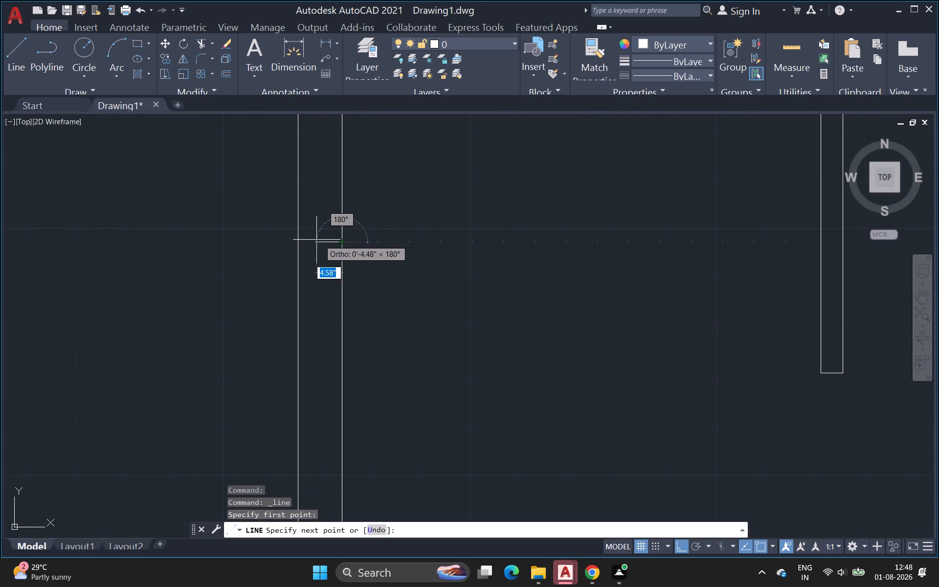
pyautogui.click(294, 239)
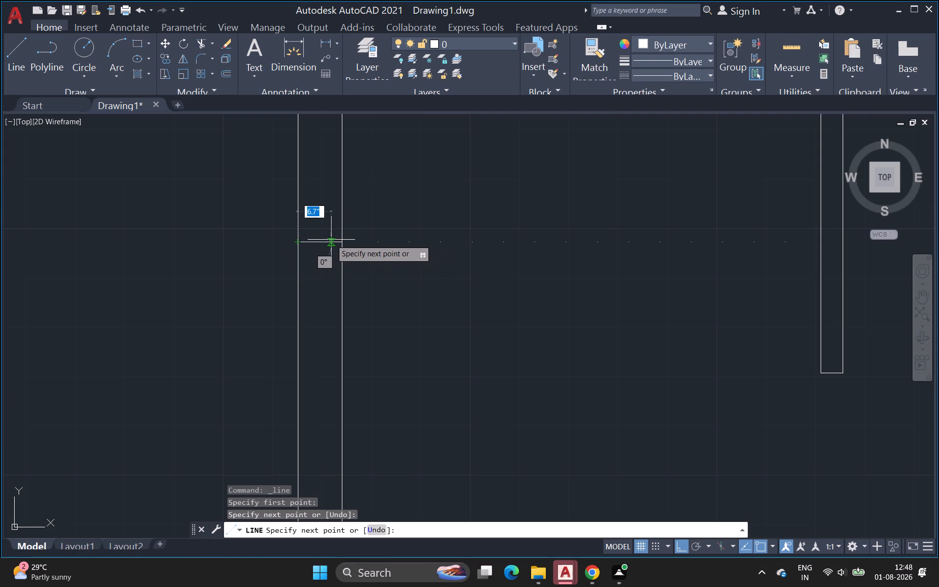
pyautogui.click(340, 242)
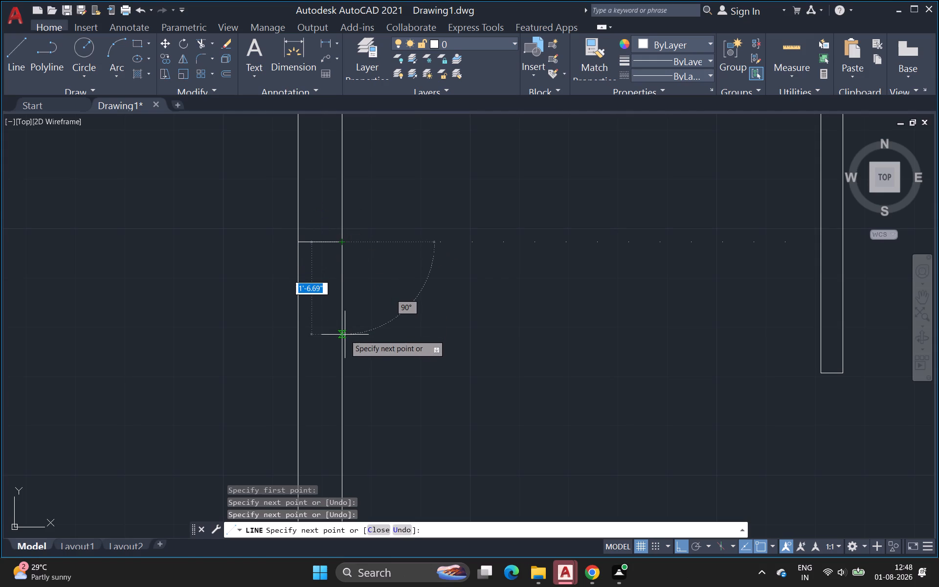
pyautogui.press('3')
pyautogui.press("'")
pyautogui.press('Return')
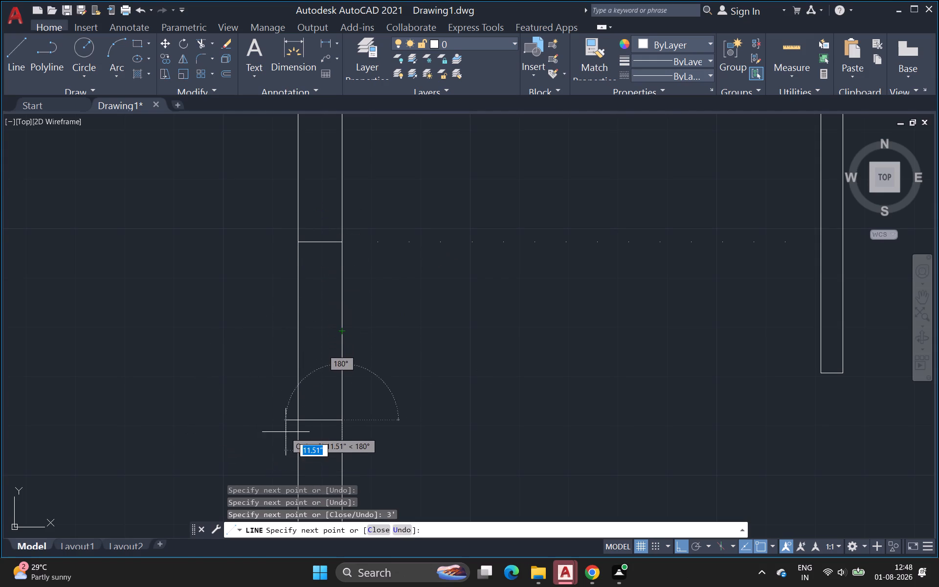
pyautogui.click(299, 421)
pyautogui.press('space')
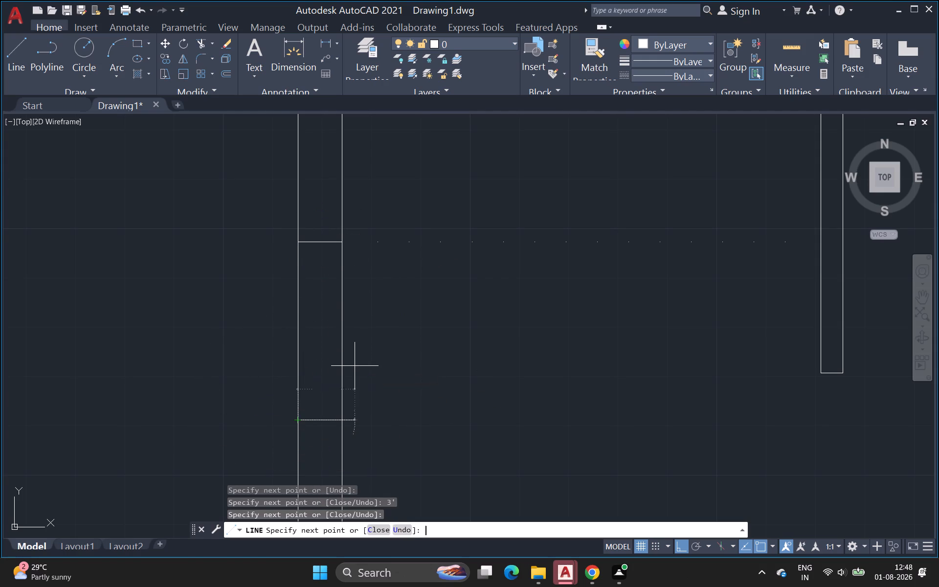
# Draw a line from the dotted line's left-wall junction about 1'-1" up the inner face, continuing across the wall thickness to the outer face.
pyautogui.press('space')
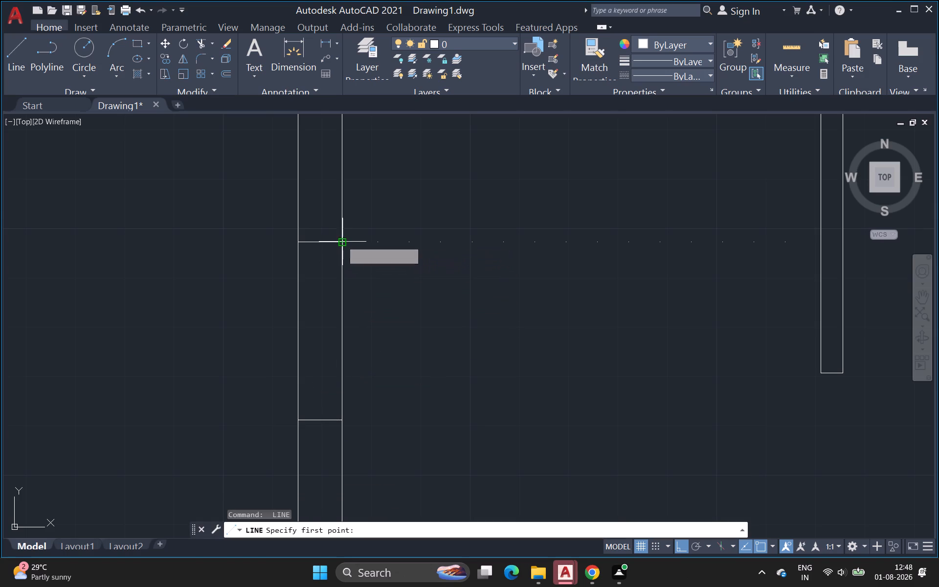
pyautogui.click(341, 243)
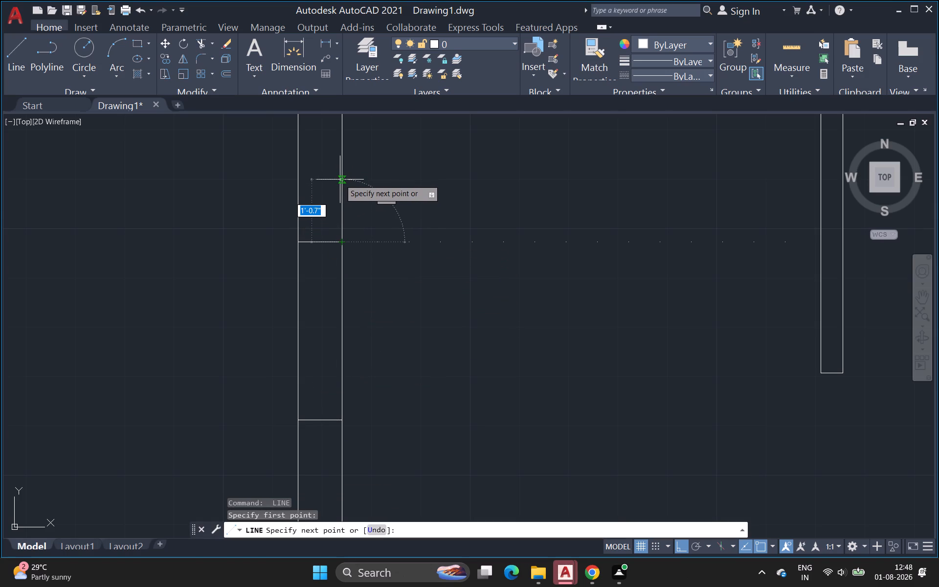
pyautogui.click(342, 179)
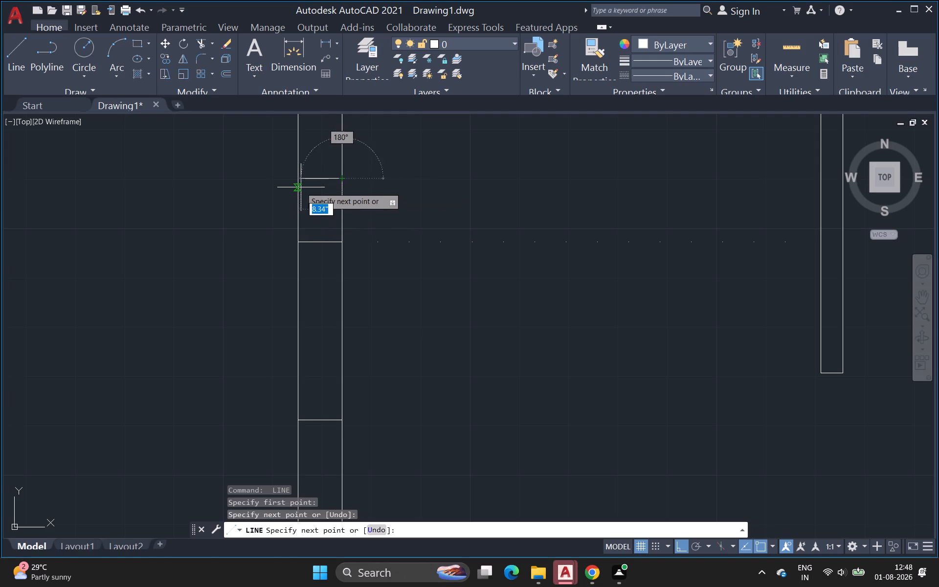
pyautogui.click(296, 178)
pyautogui.press('space')
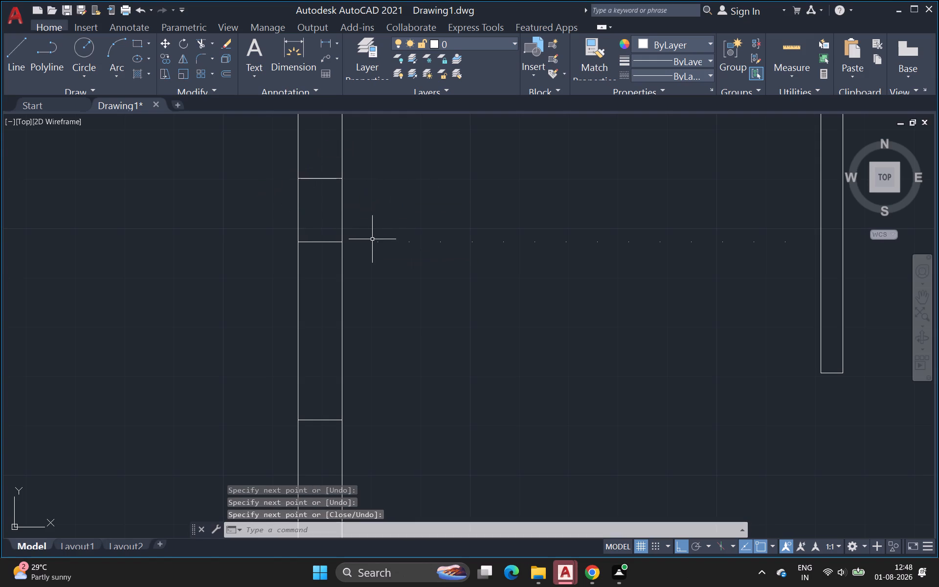
# Outline a column in the left wall from the horizontal interior wall's upper corner, about 1'-6" downward, with lines across the wall thickness at both ends.
pyautogui.scroll(-2, 373, 246)
pyautogui.moveTo(372, 255); pyautogui.dragTo(341, 228, button='middle')
pyautogui.scroll(-1, 350, 226)
pyautogui.moveTo(390, 321); pyautogui.dragTo(335, 268, button='middle')
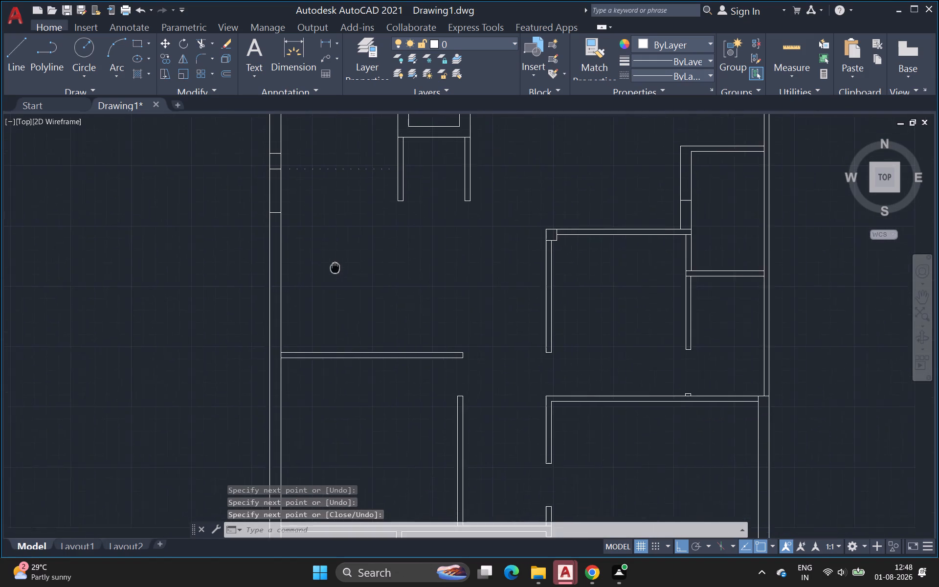
pyautogui.moveTo(335, 268); pyautogui.dragTo(324, 271, button='middle')
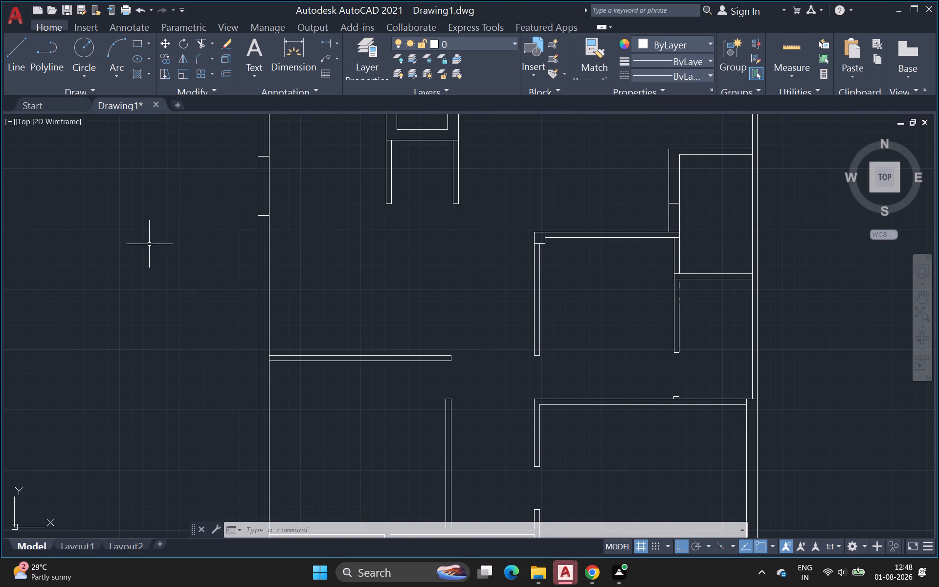
pyautogui.click(17, 55)
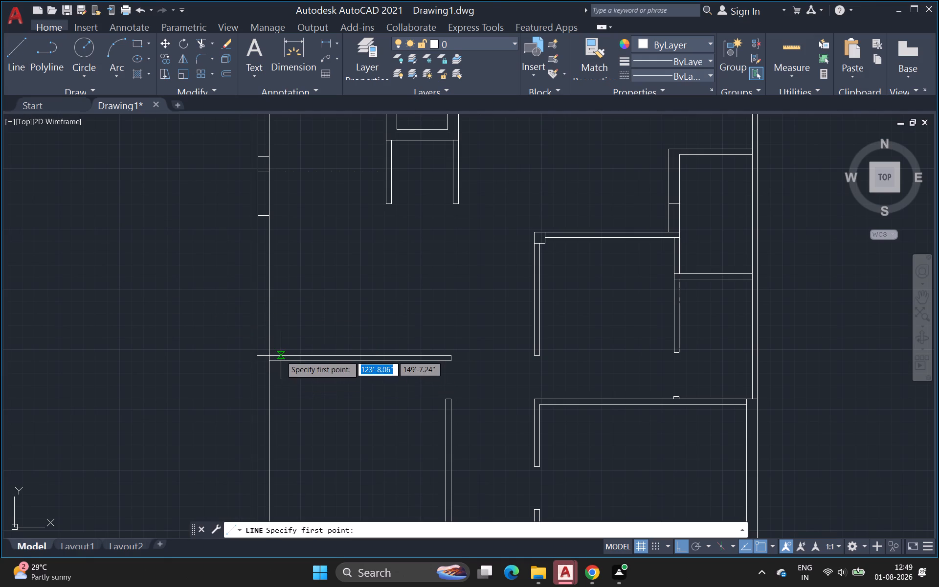
pyautogui.scroll(1, 279, 356)
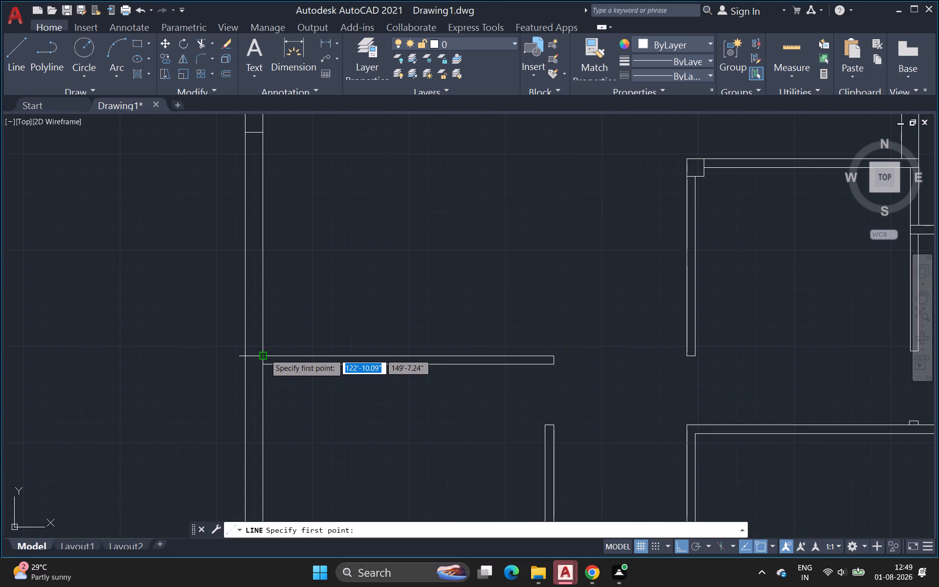
pyautogui.click(265, 354)
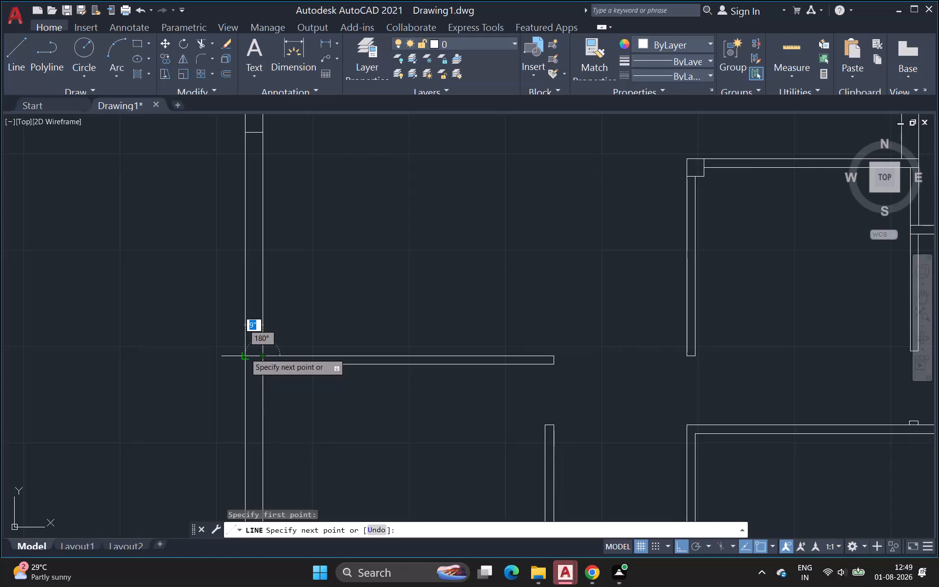
pyautogui.click(245, 353)
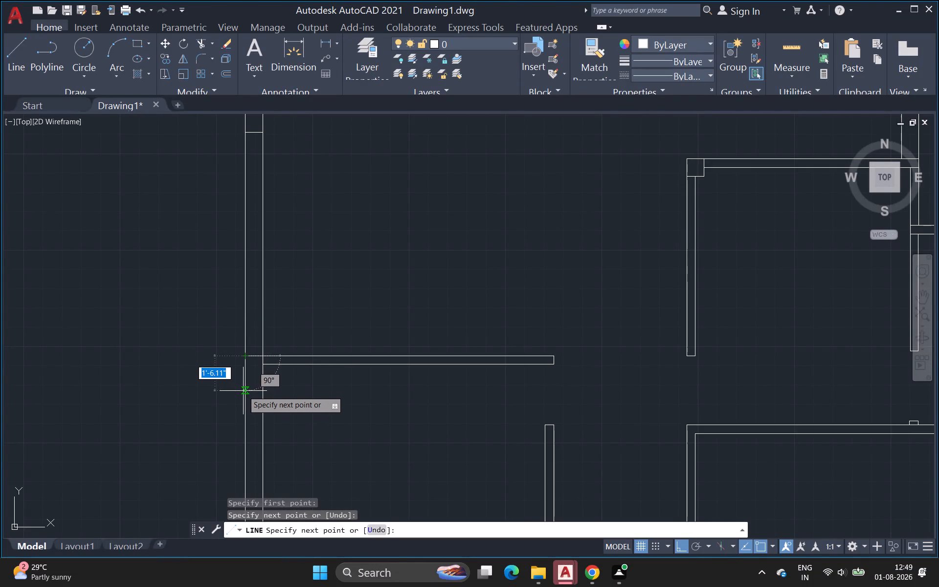
pyautogui.click(244, 391)
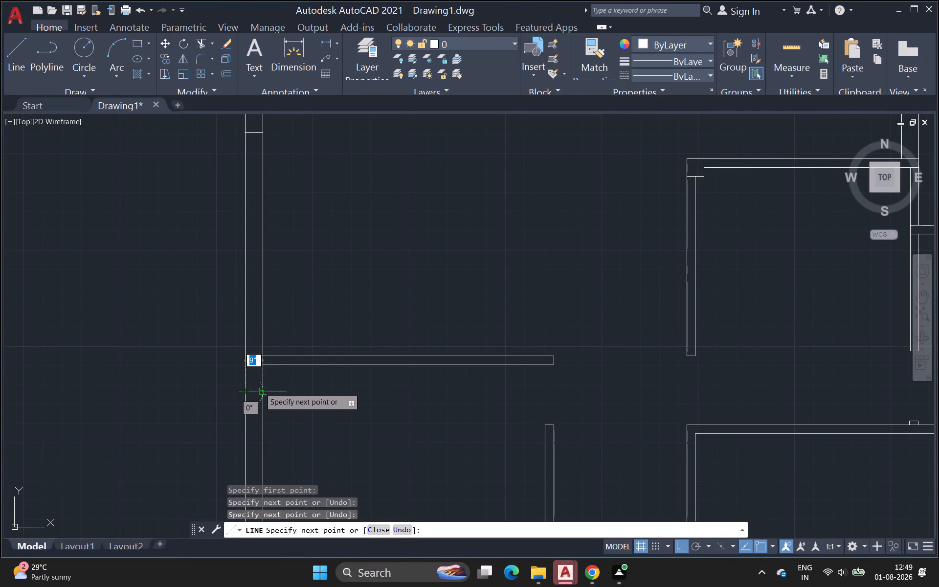
pyautogui.click(262, 388)
pyautogui.press('Escape')
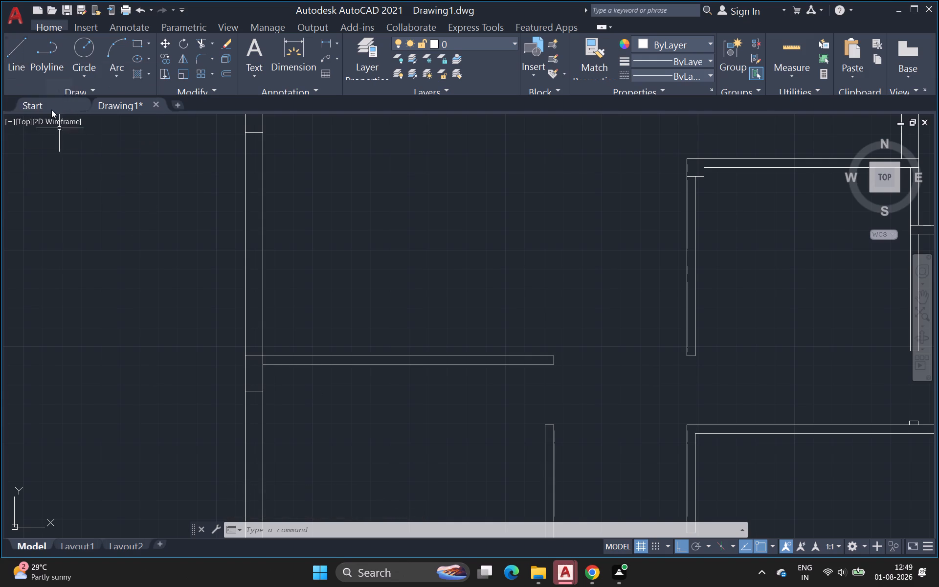
# Draw a small square about 2.65" wide against the left wall's outer face, inside the new column outline's upper part.
pyautogui.click(15, 61)
pyautogui.scroll(2, 237, 443)
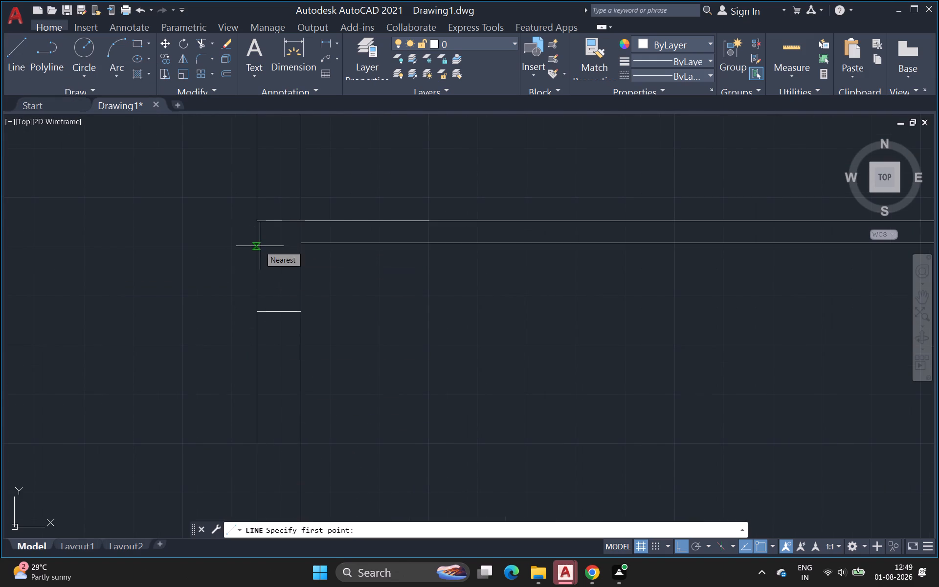
pyautogui.scroll(2, 258, 243)
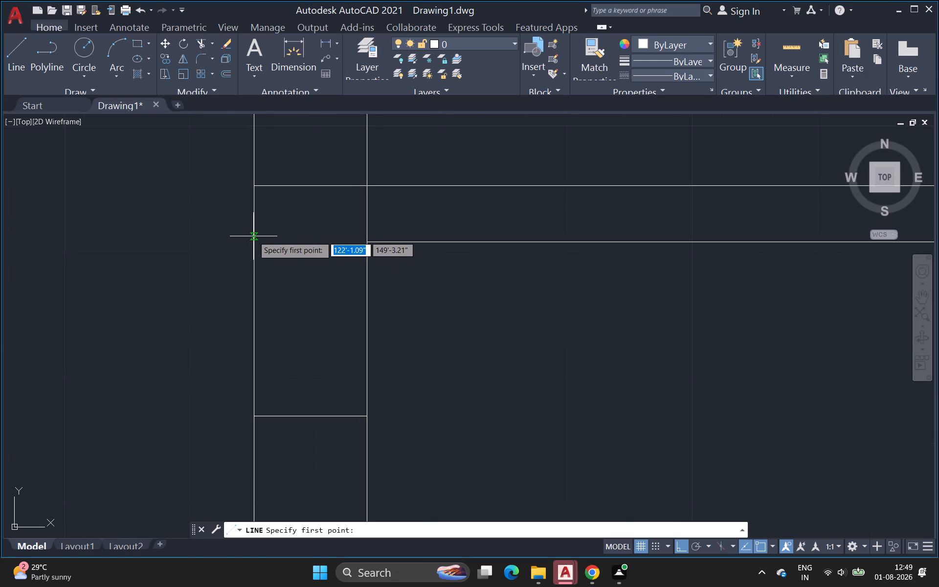
pyautogui.click(254, 236)
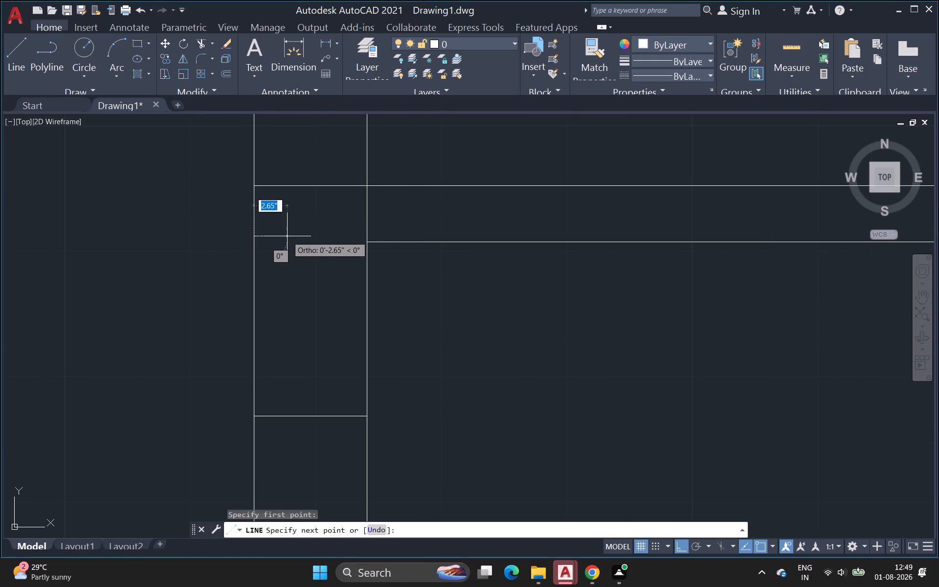
pyautogui.click(288, 236)
pyautogui.click(291, 203)
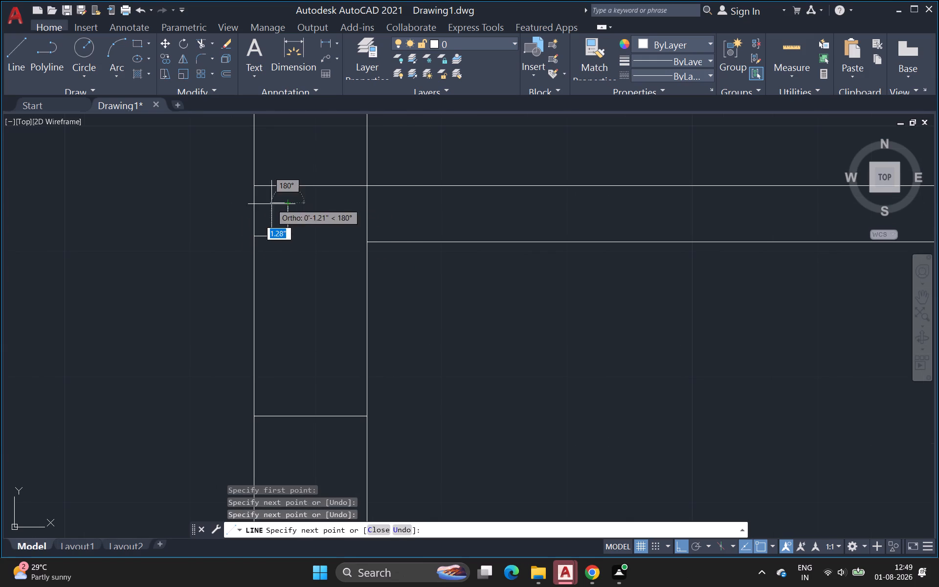
pyautogui.click(254, 204)
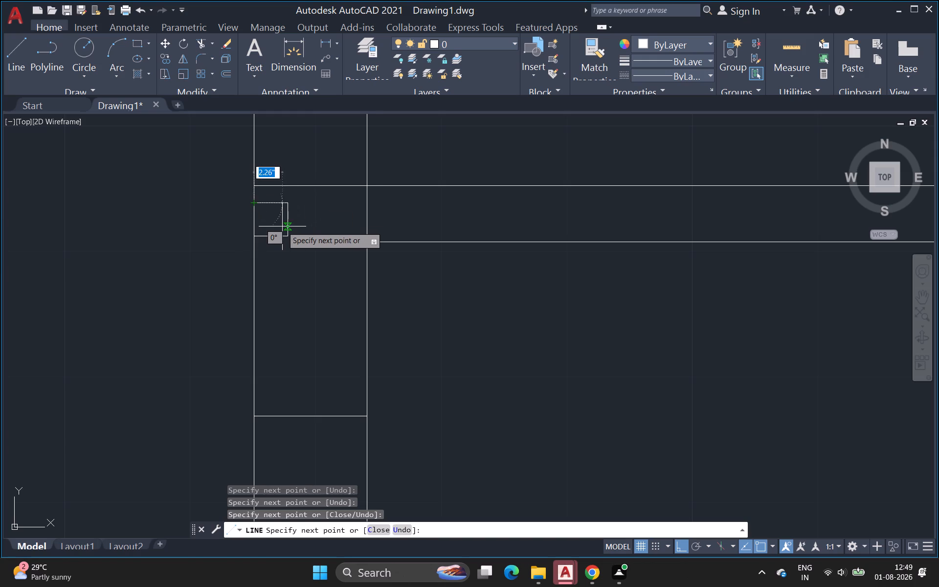
pyautogui.press('Escape')
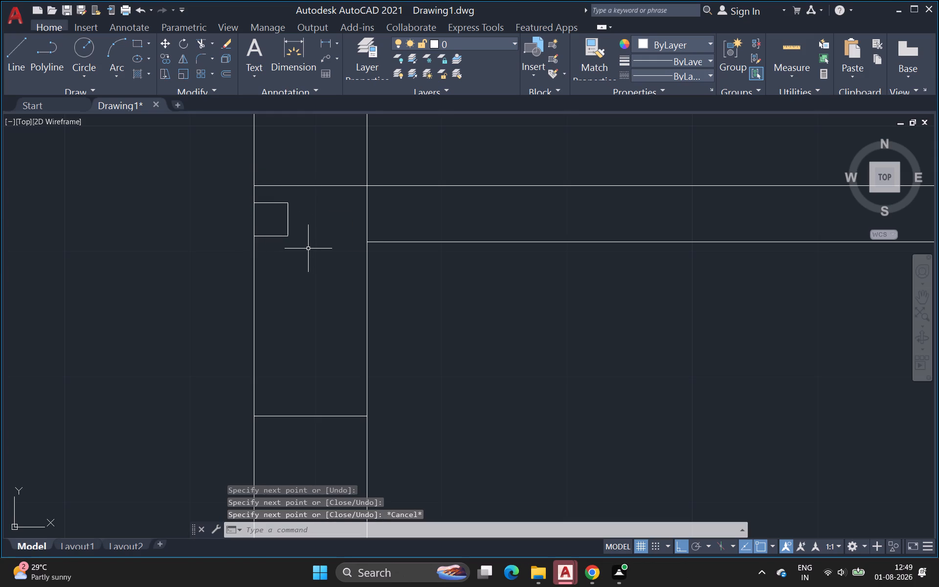
# Draw a vertical line across the bottom wall's thickness, between the bottom-left corner column and the first vertical partition.
pyautogui.scroll(-5, 326, 271)
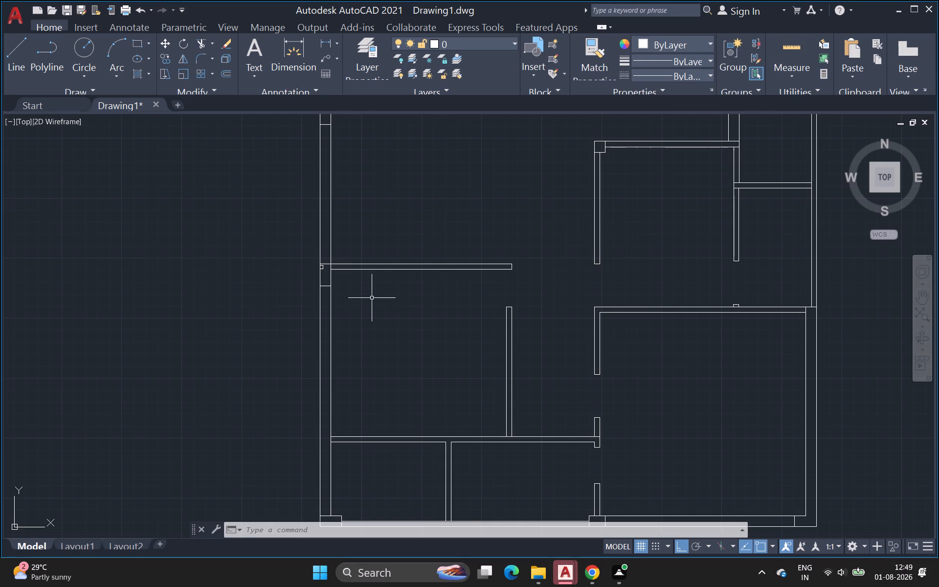
pyautogui.scroll(-1, 372, 300)
pyautogui.moveTo(372, 304); pyautogui.dragTo(373, 324, button='middle')
pyautogui.scroll(-1, 370, 336)
pyautogui.moveTo(370, 336); pyautogui.dragTo(274, 221, button='middle')
pyautogui.scroll(1, 360, 311)
pyautogui.moveTo(416, 382); pyautogui.dragTo(353, 295, button='middle')
pyautogui.scroll(2, 406, 365)
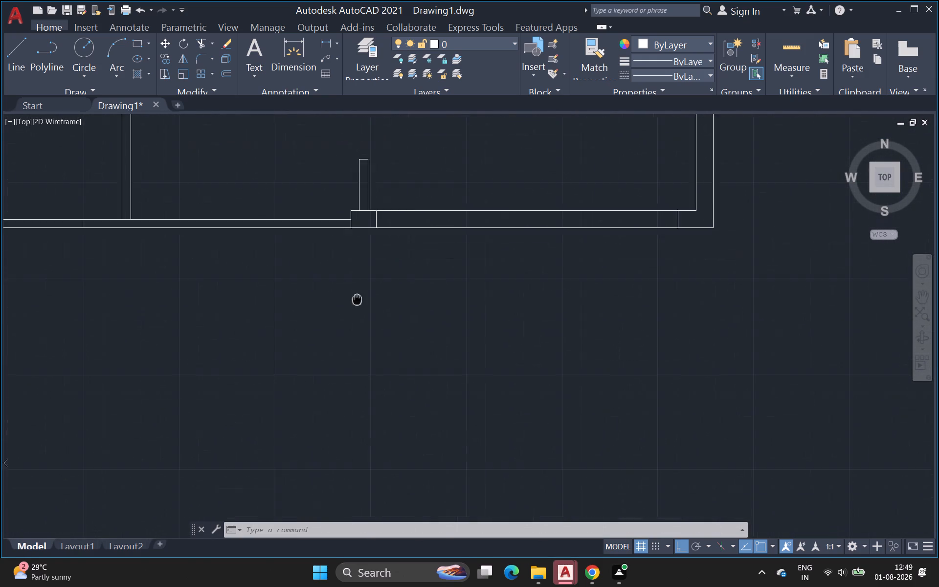
pyautogui.moveTo(353, 295); pyautogui.dragTo(274, 267, button='middle')
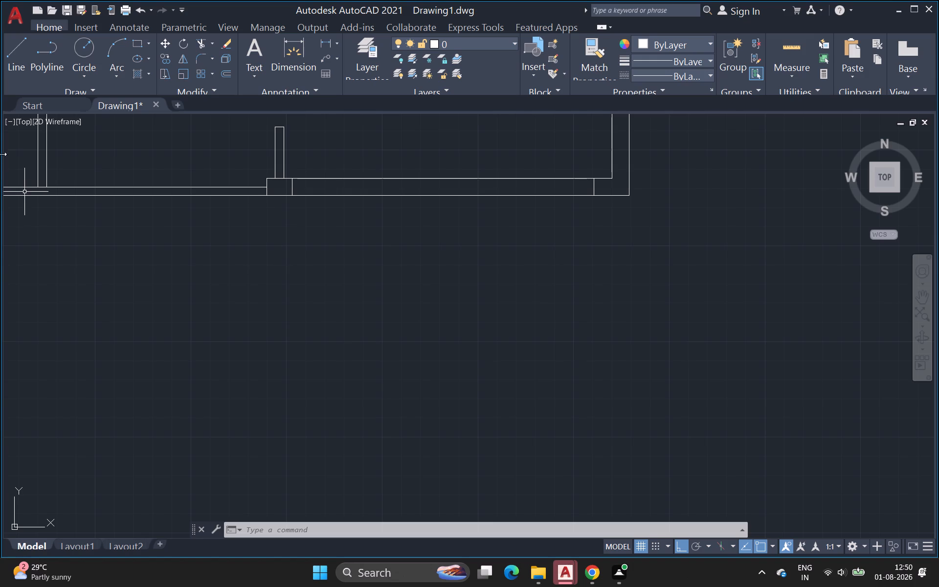
pyautogui.scroll(1, 60, 242)
pyautogui.scroll(-1, 60, 242)
pyautogui.moveTo(60, 242); pyautogui.dragTo(404, 258, button='middle')
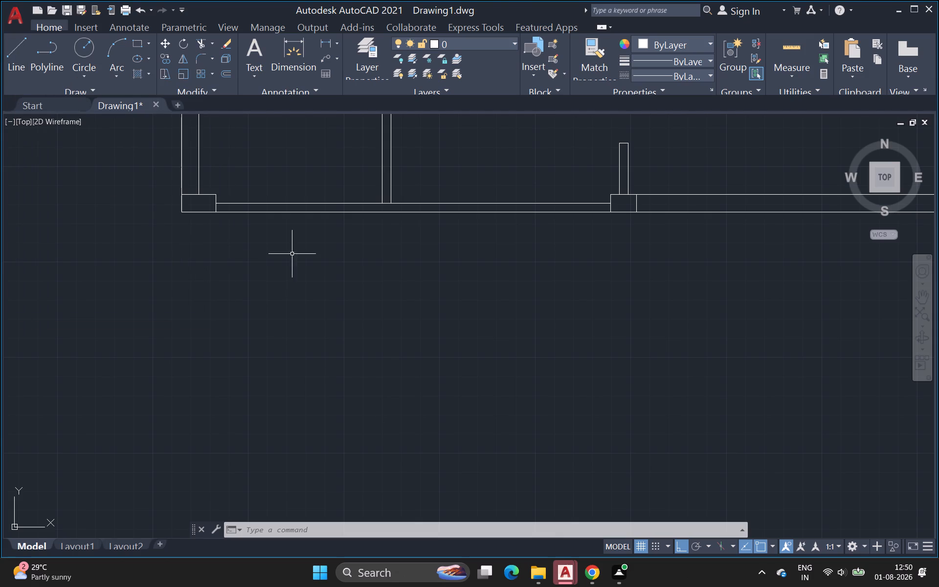
pyautogui.click(12, 48)
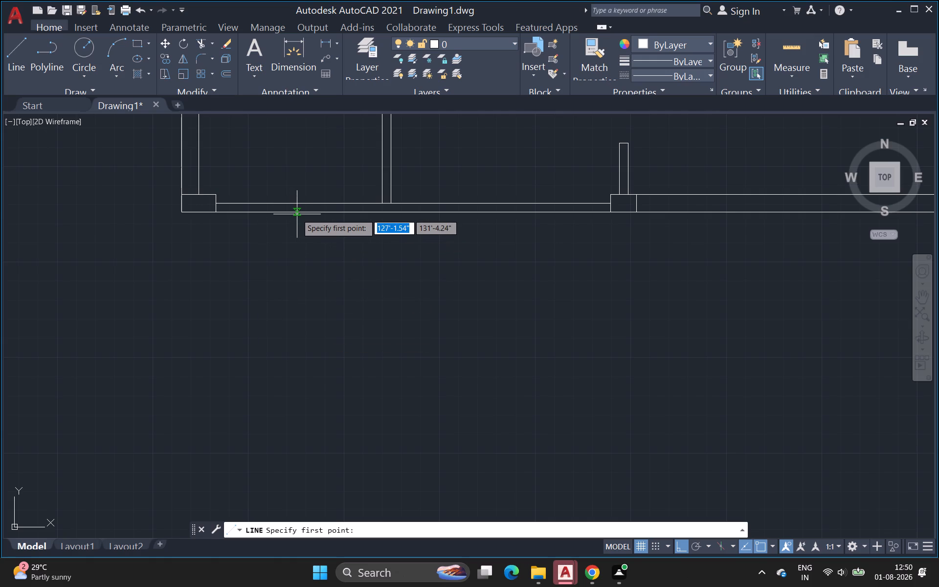
pyautogui.scroll(3, 296, 211)
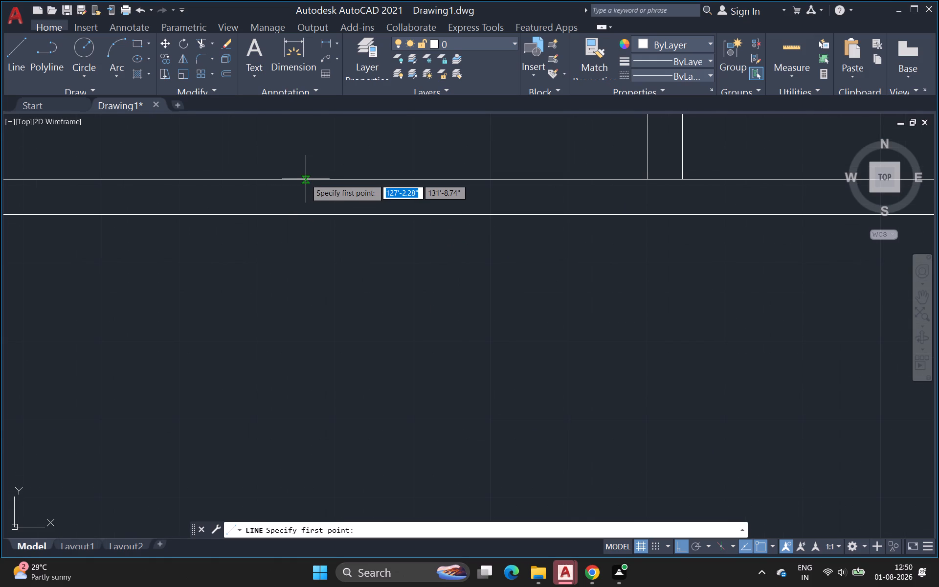
pyautogui.click(306, 180)
pyautogui.click(305, 214)
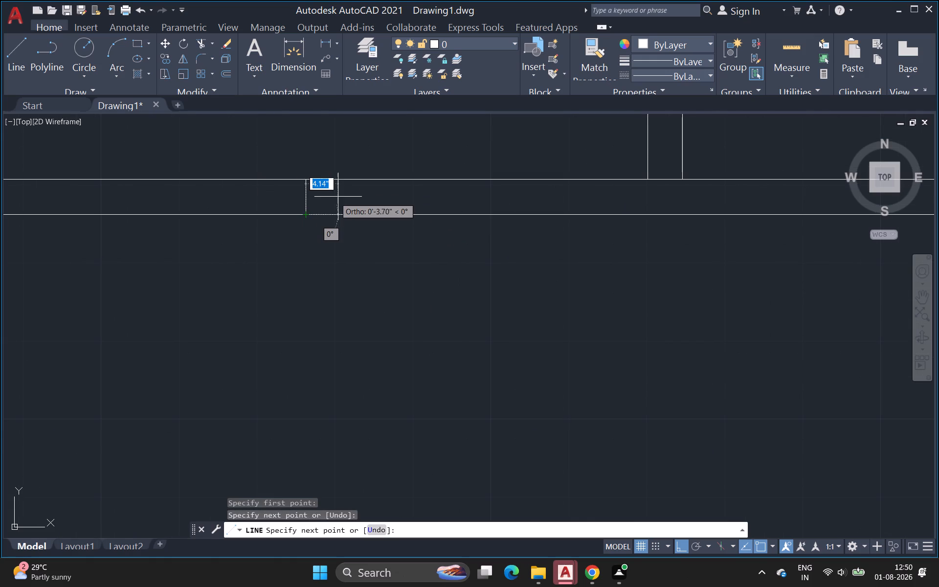
pyautogui.press('Escape')
# Offset the short line across the bottom wall by 2' toward the vertical partition to mark the opening's other end.
pyautogui.press('o')
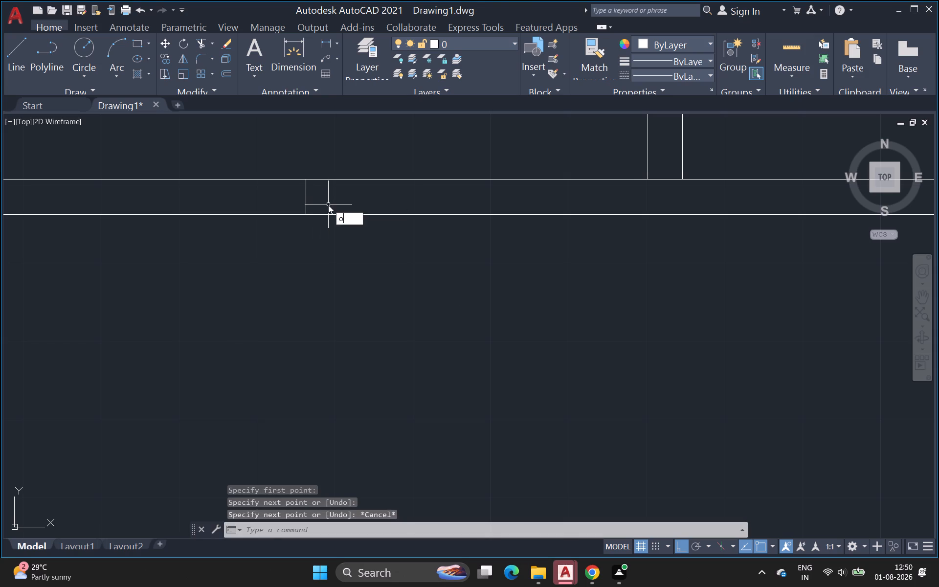
pyautogui.press('Return')
pyautogui.click(305, 200)
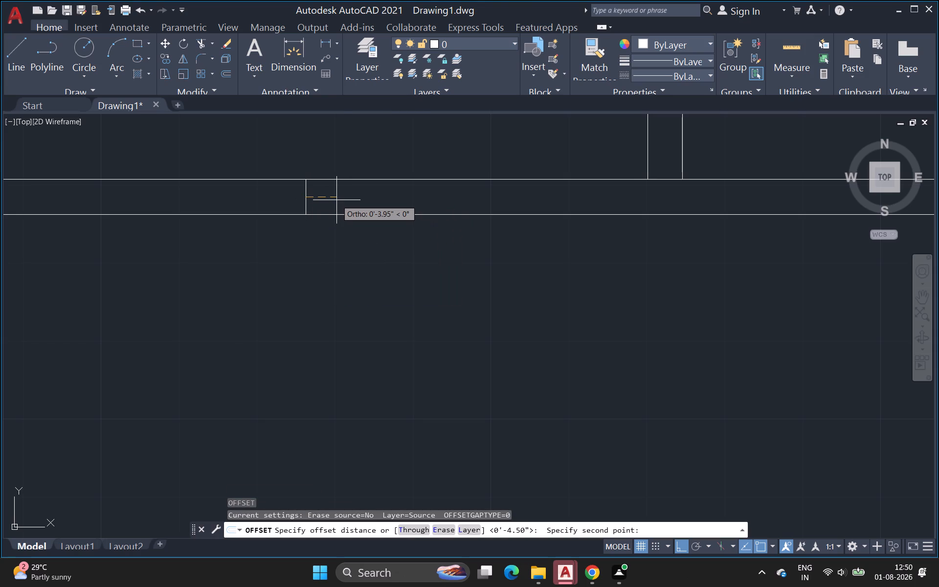
pyautogui.press('2')
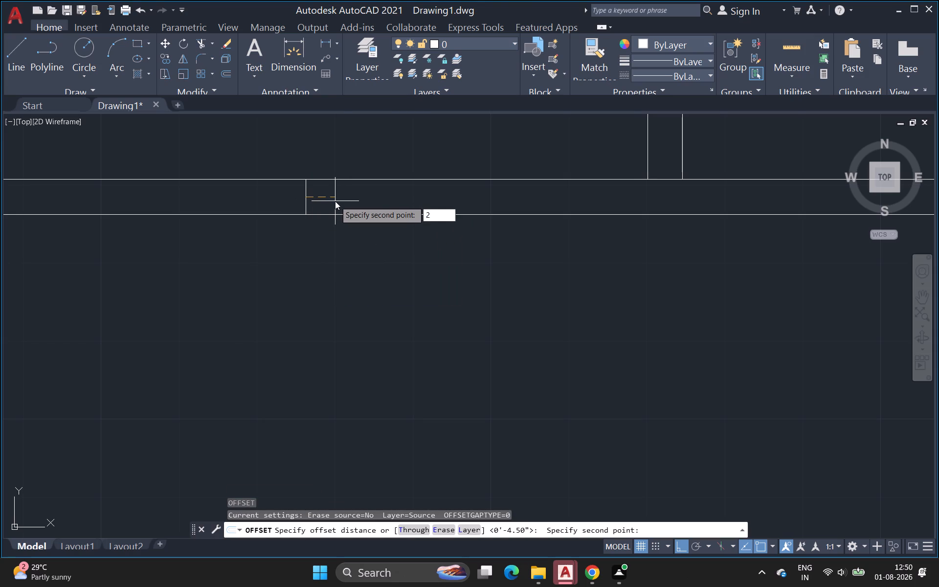
pyautogui.press("'")
pyautogui.press('Return')
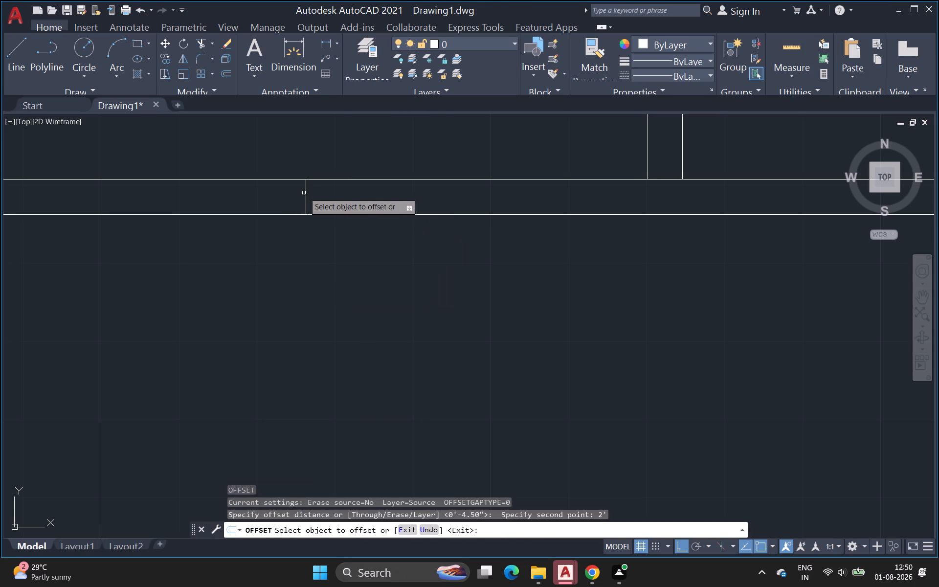
pyautogui.click(306, 192)
pyautogui.click(390, 204)
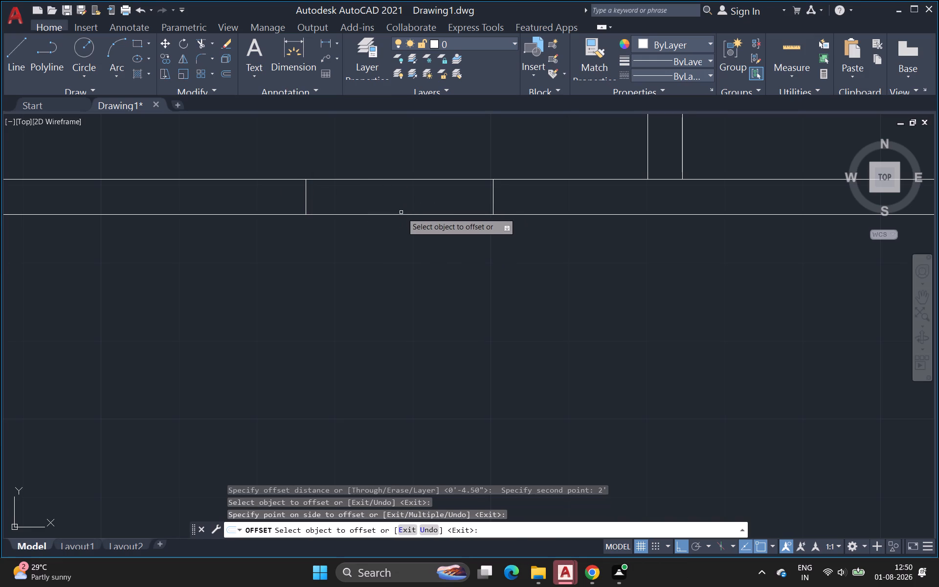
pyautogui.press('Escape')
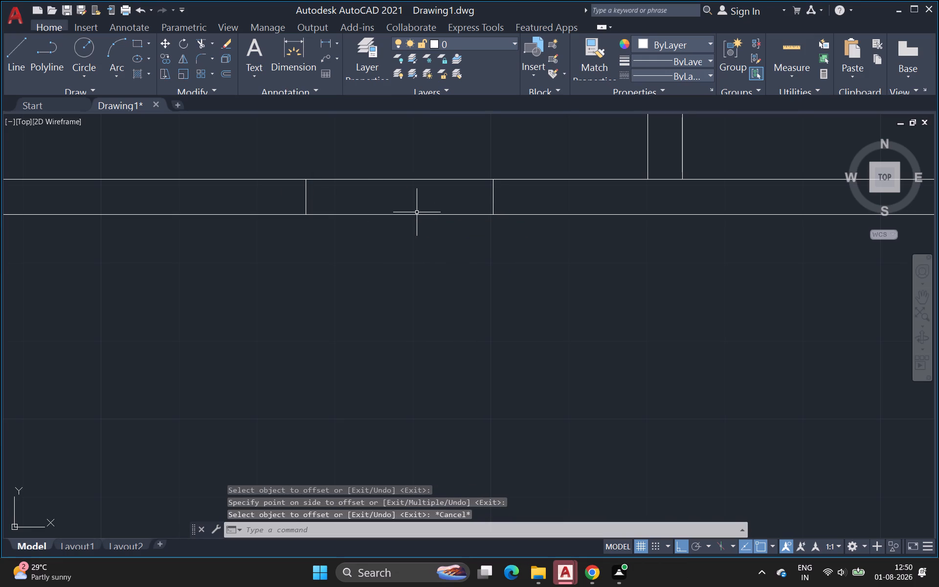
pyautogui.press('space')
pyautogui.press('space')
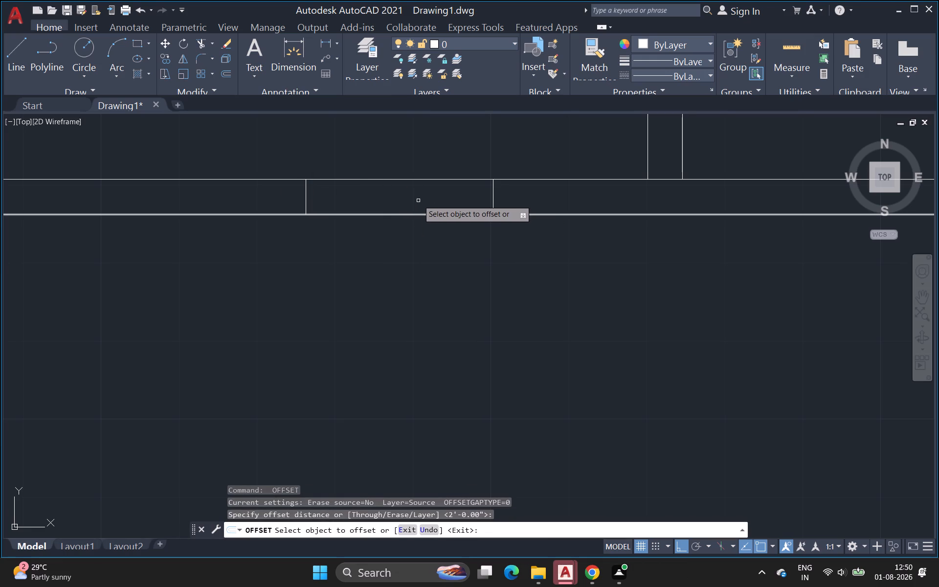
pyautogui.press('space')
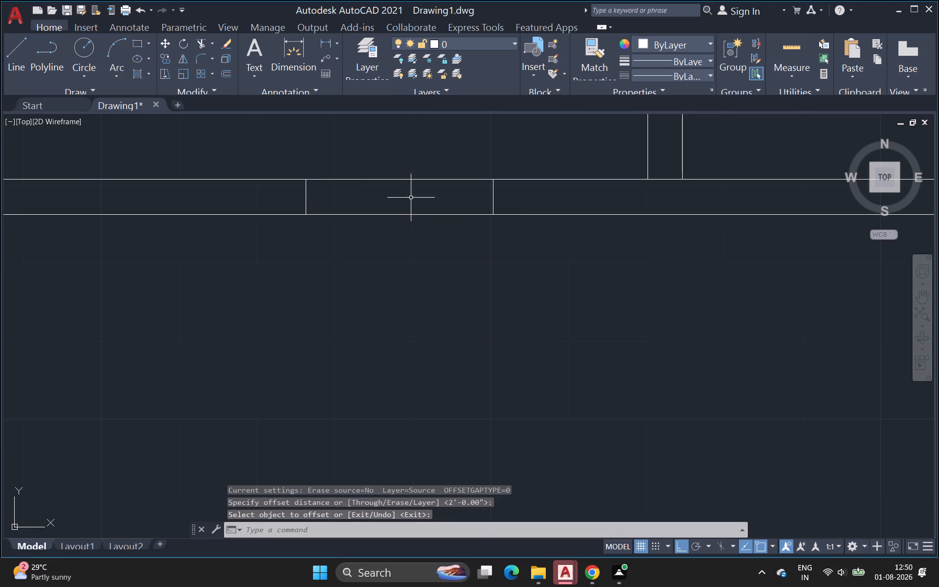
# Offset the bottom wall's inner and outer face lines by 1" into the wall thickness, across the 2' opening.
pyautogui.press('space')
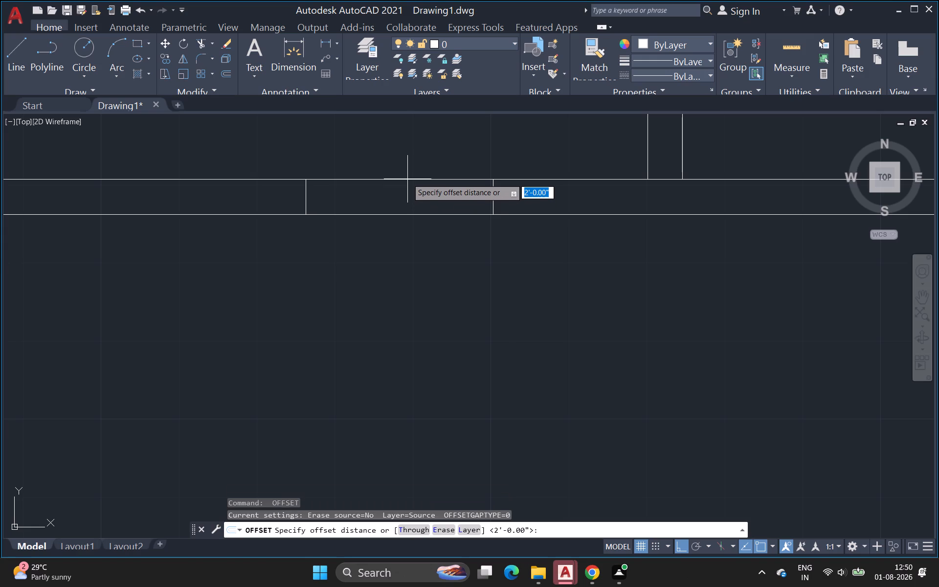
pyautogui.click(407, 180)
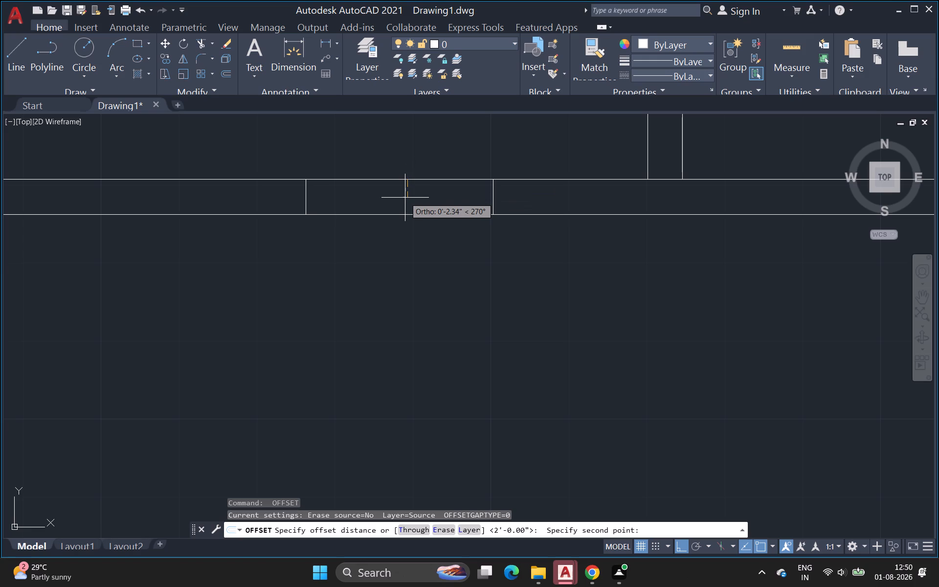
pyautogui.press('1')
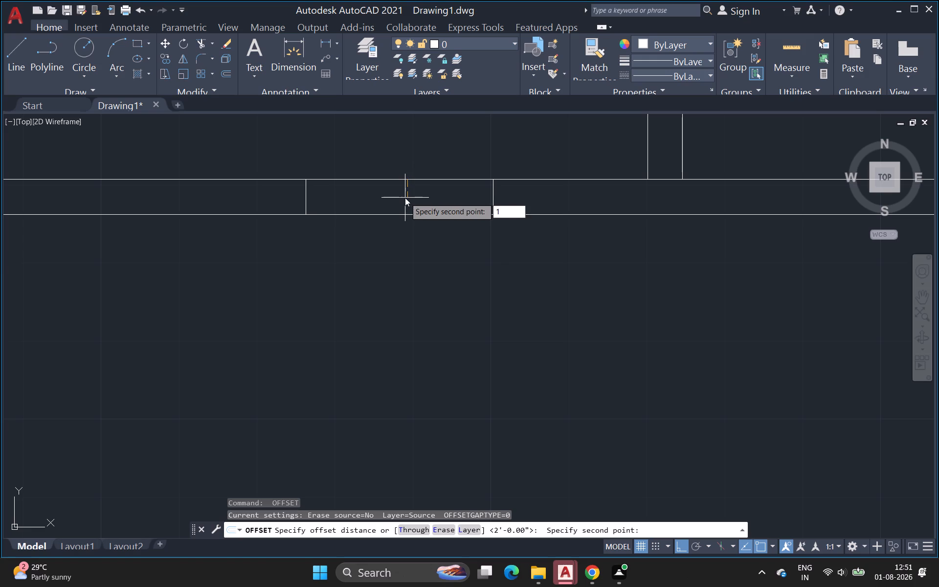
pyautogui.write("{'")
pyautogui.press('BackSpace')
pyautogui.press('BackSpace')
pyautogui.hotkey('shift', '"')
pyautogui.press('Return')
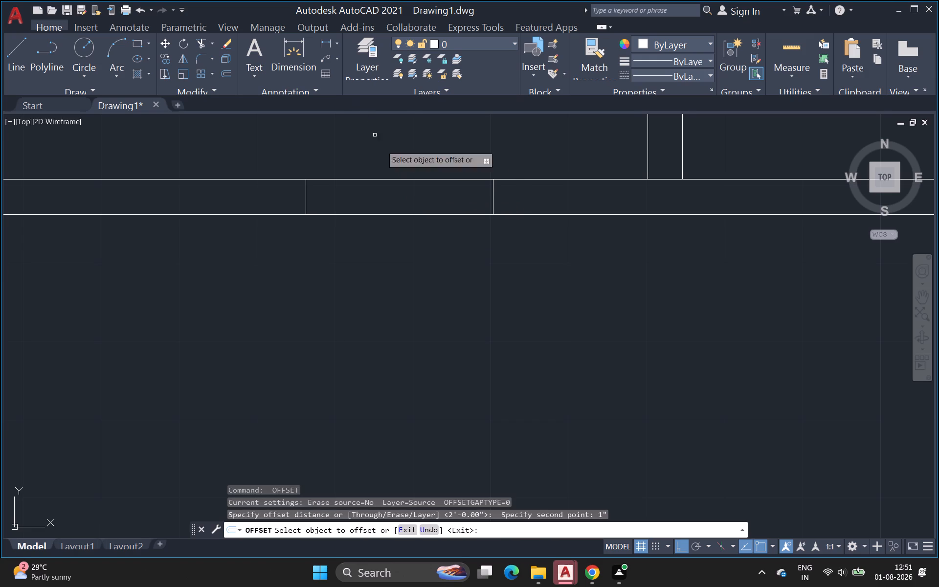
pyautogui.click(410, 180)
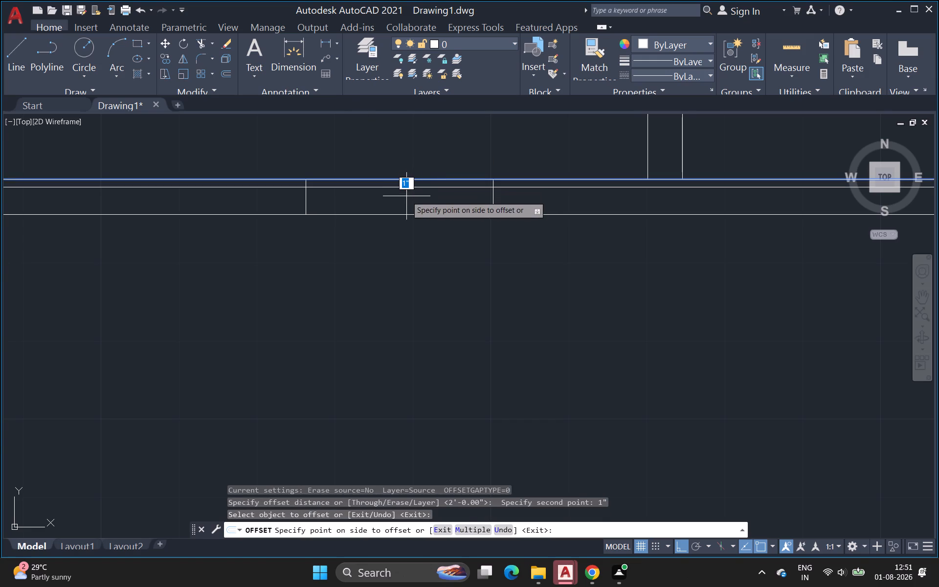
pyautogui.click(406, 196)
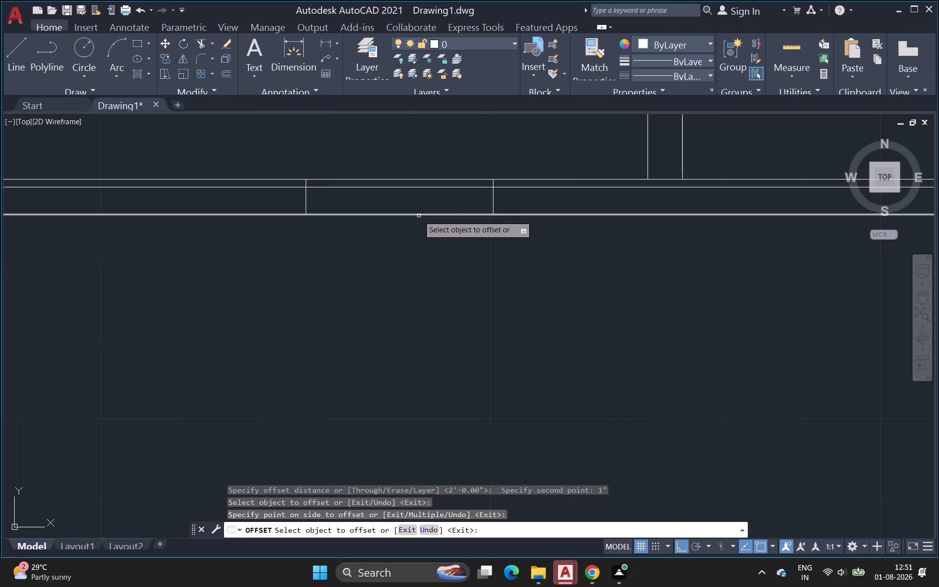
pyautogui.click(419, 214)
pyautogui.click(418, 209)
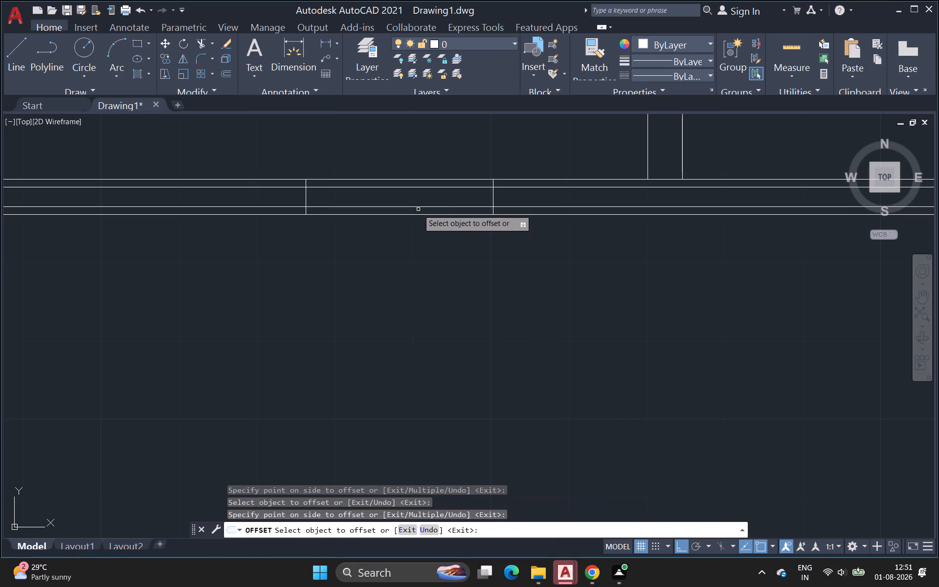
pyautogui.press('Escape')
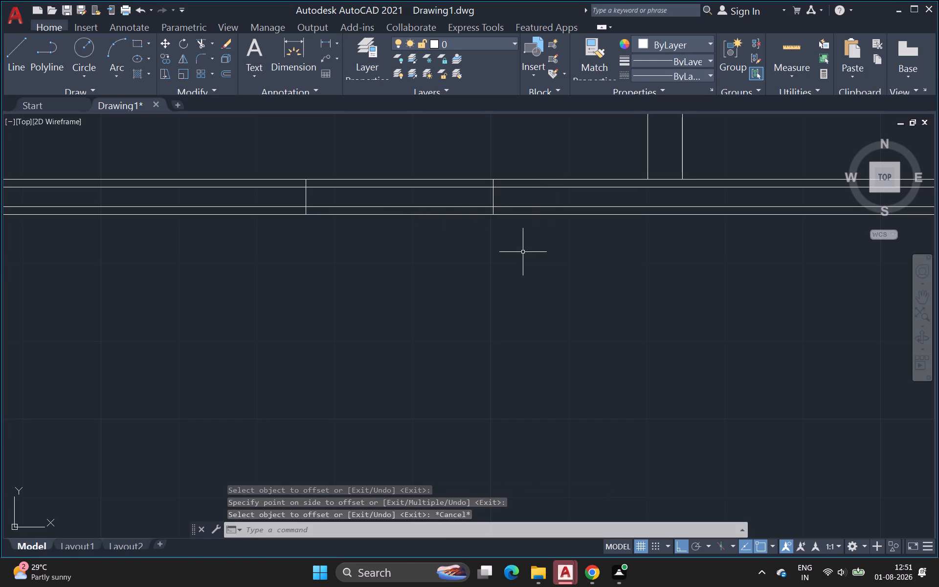
# Trim both 1" offset lines on either side of the opening so they remain only between its two end lines.
pyautogui.write('tr')
pyautogui.press('Return')
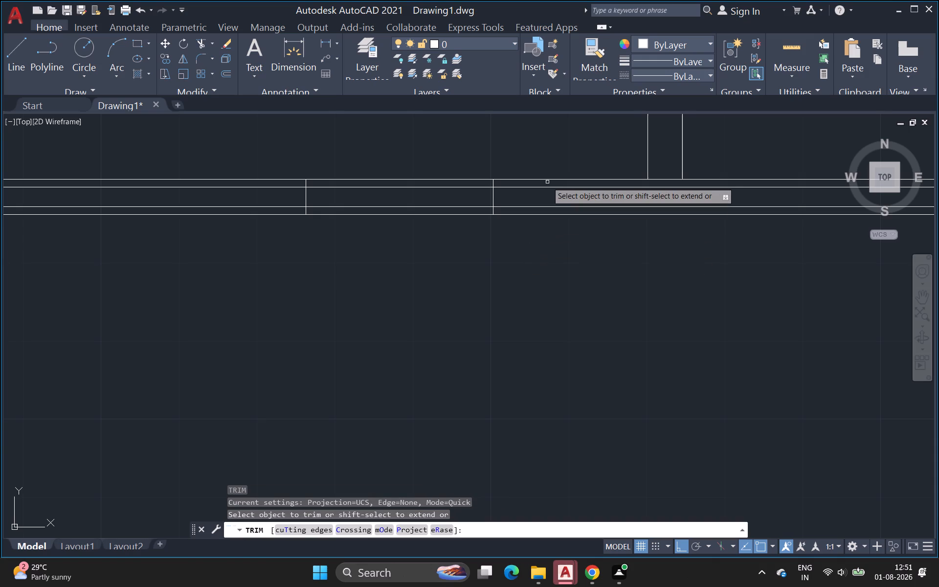
pyautogui.click(549, 186)
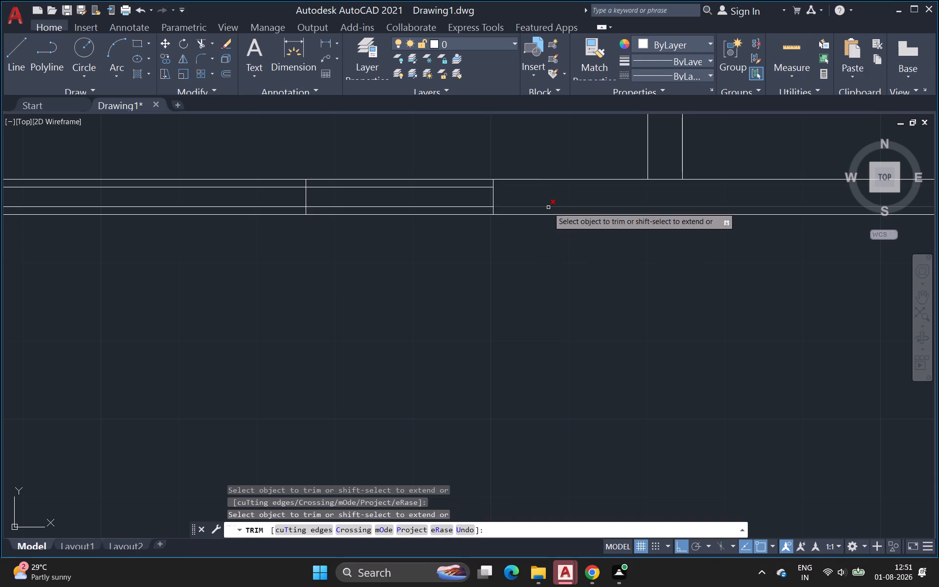
pyautogui.click(548, 207)
pyautogui.click(252, 187)
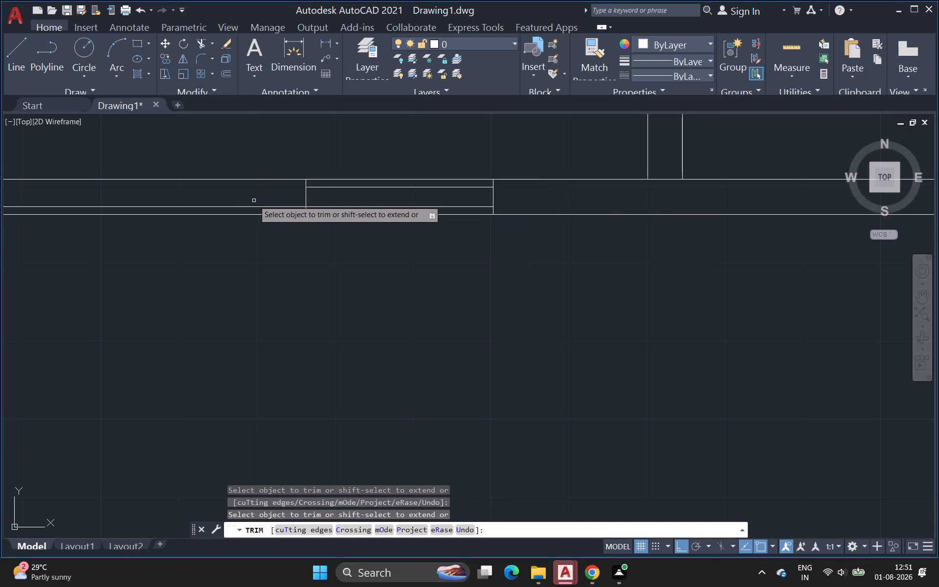
pyautogui.click(255, 207)
pyautogui.scroll(-2, 439, 161)
pyautogui.moveTo(438, 167); pyautogui.dragTo(438, 170, button='middle')
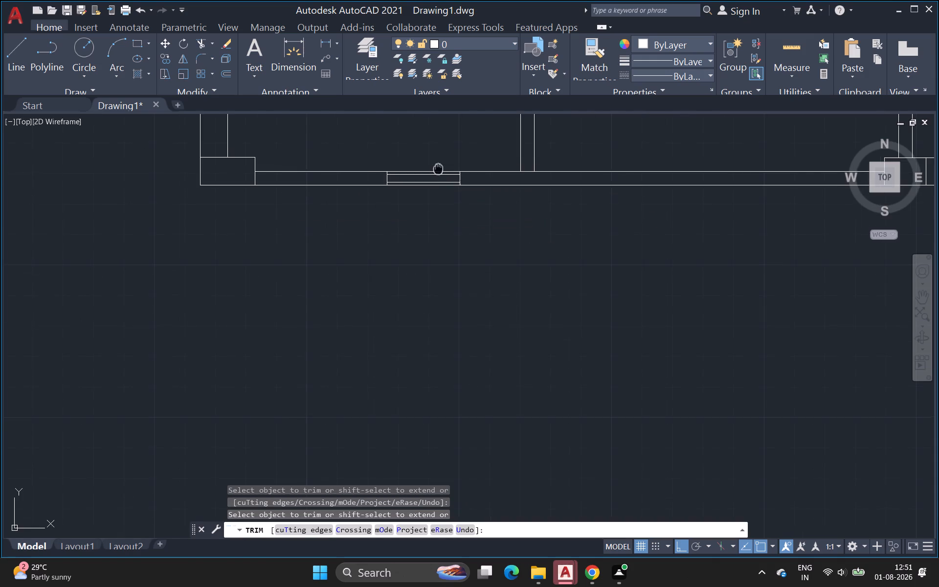
pyautogui.moveTo(438, 170); pyautogui.dragTo(257, 254, button='middle')
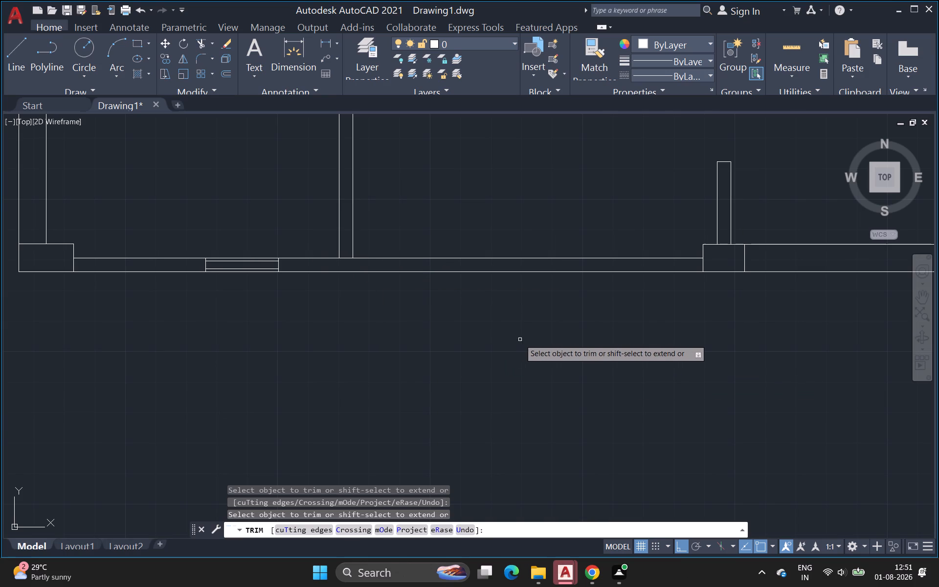
pyautogui.press('Escape')
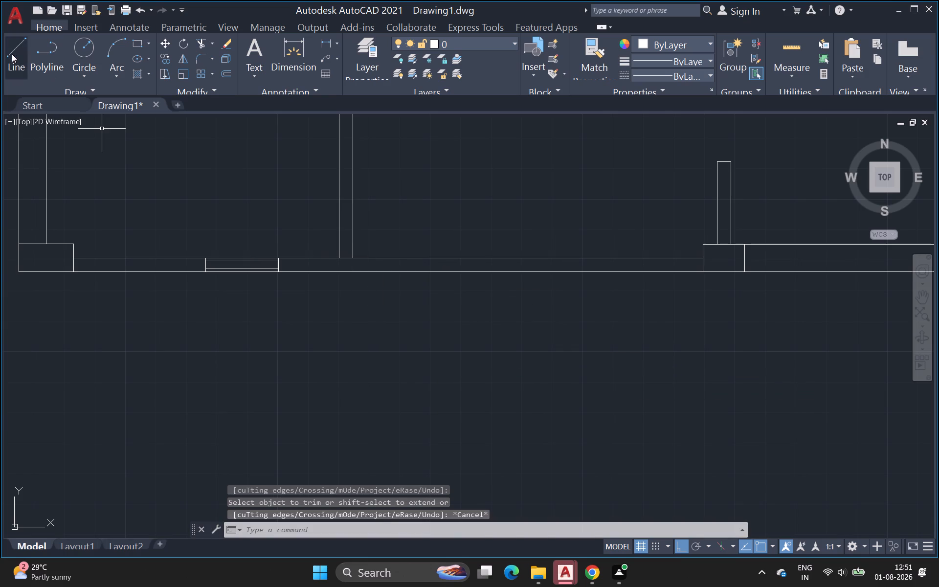
# Draw a vertical line across the bottom wall's thickness, just past the first vertical partition on the side toward the next column.
pyautogui.click(12, 54)
pyautogui.scroll(1, 389, 285)
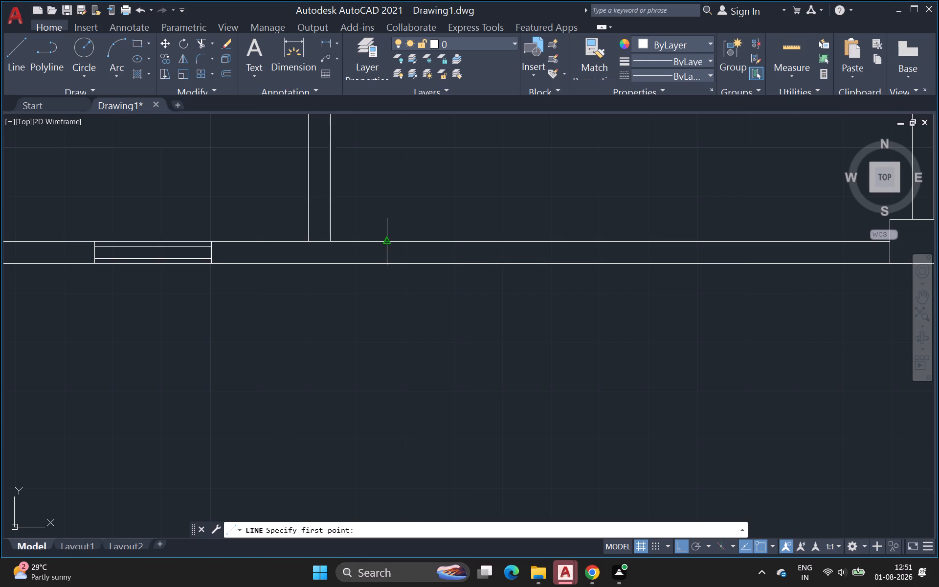
pyautogui.click(384, 242)
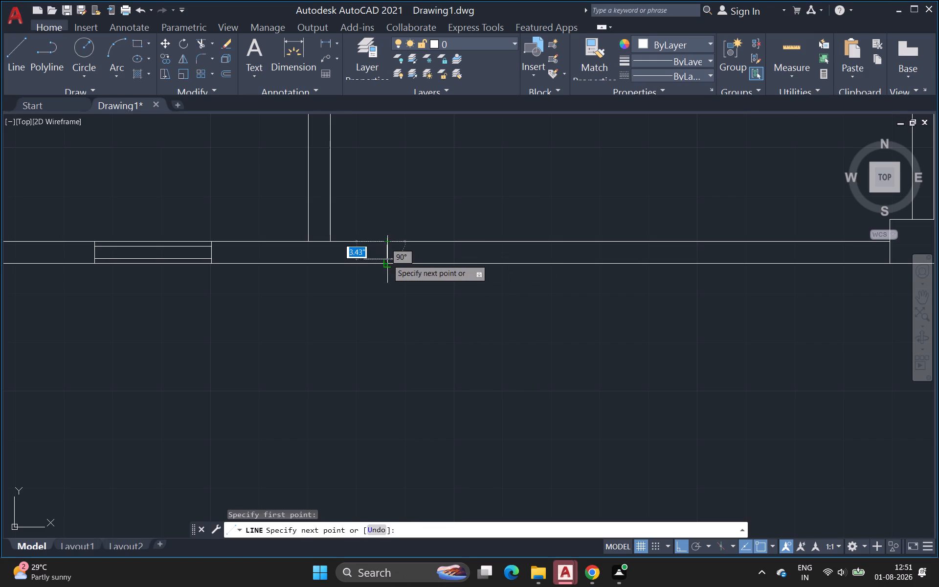
pyautogui.click(387, 262)
pyautogui.press('Escape')
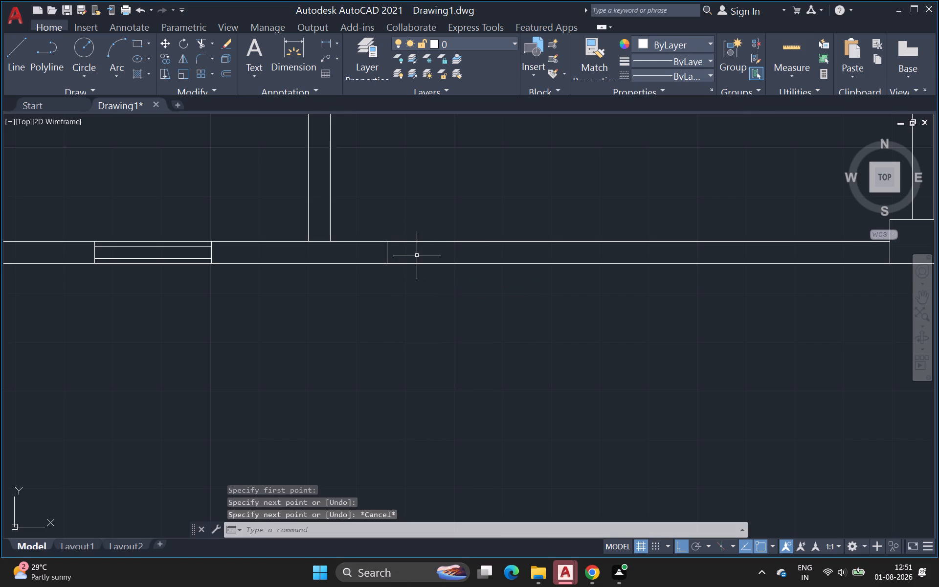
# Offset the new short wall line by 2', away from the partition, to mark the second opening's other end.
pyautogui.press('o')
pyautogui.press('Return')
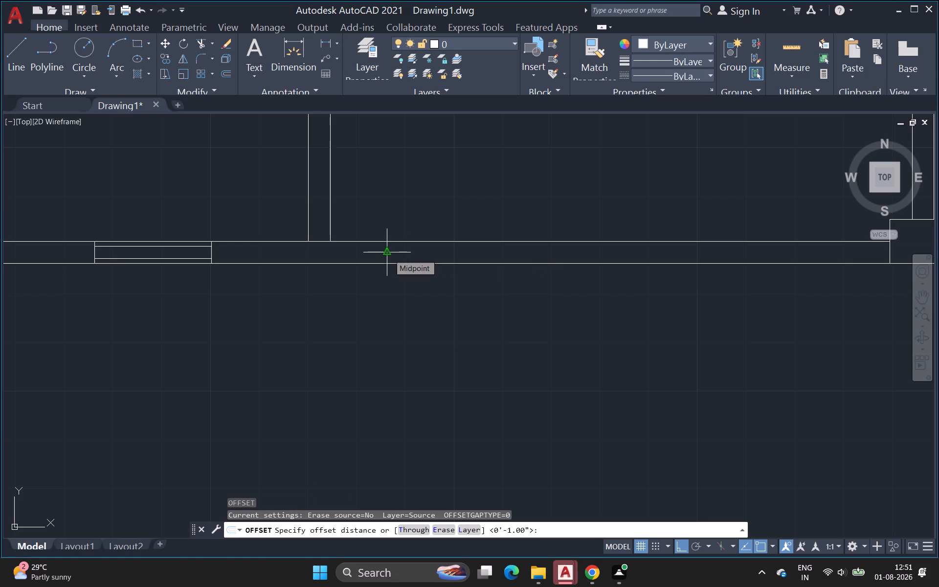
pyautogui.click(389, 254)
pyautogui.press('2')
pyautogui.press("'")
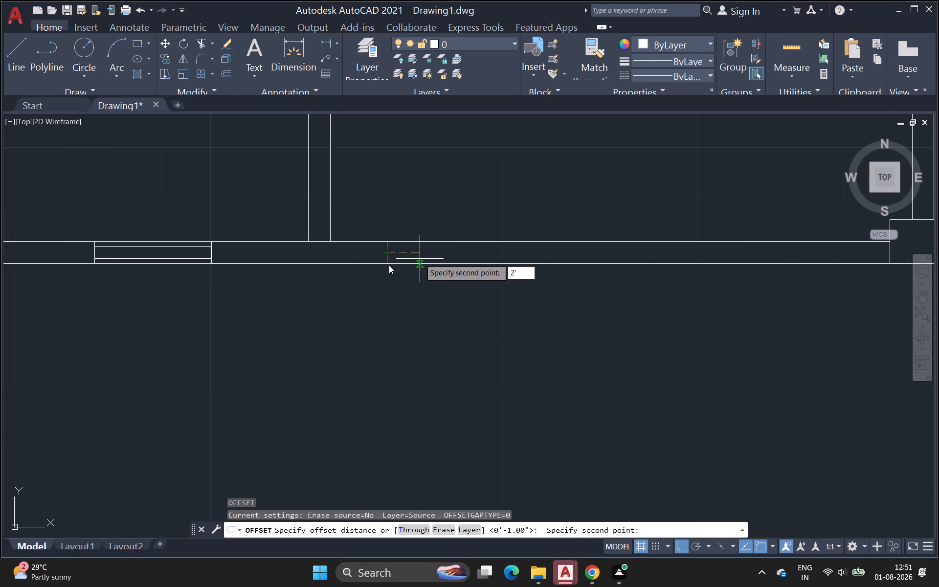
pyautogui.press('Return')
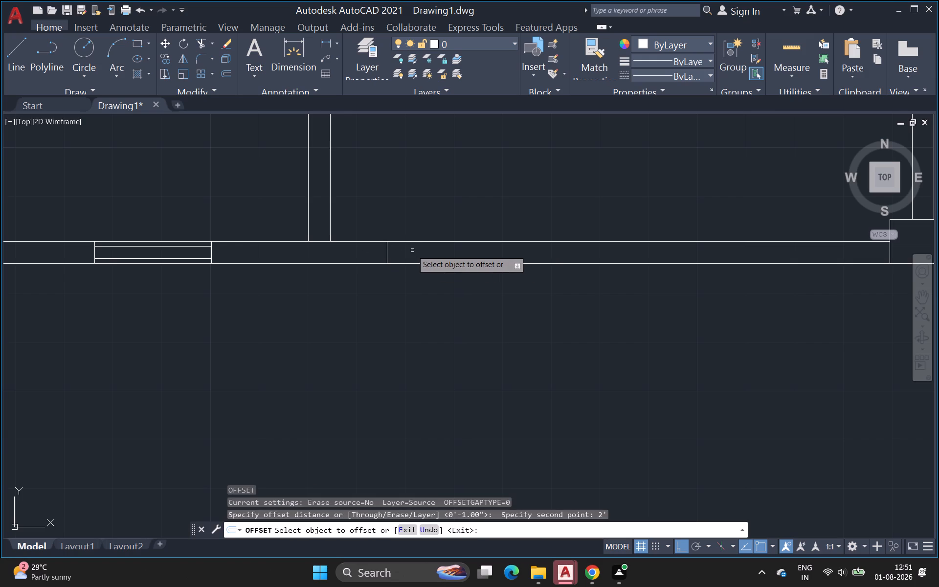
pyautogui.click(387, 254)
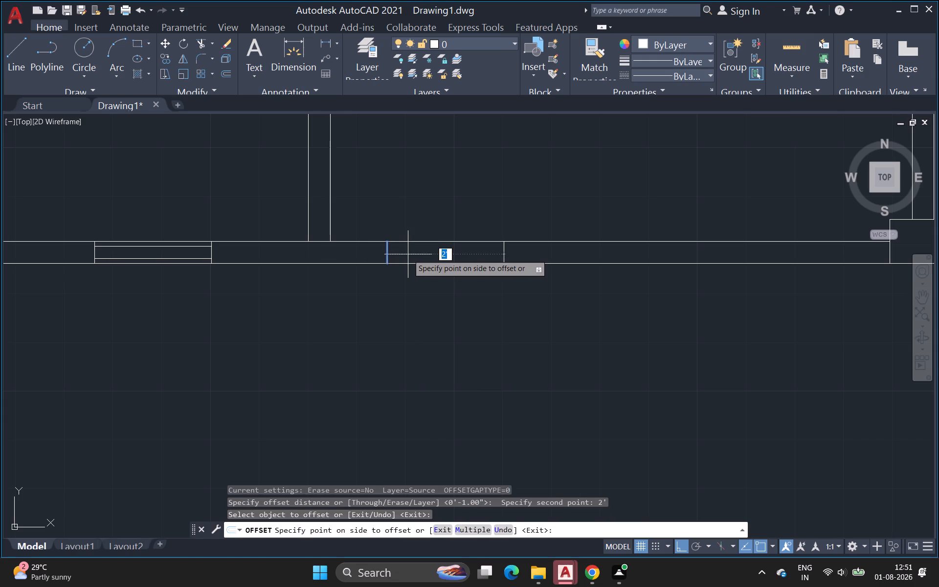
pyautogui.click(413, 254)
pyautogui.press('Escape')
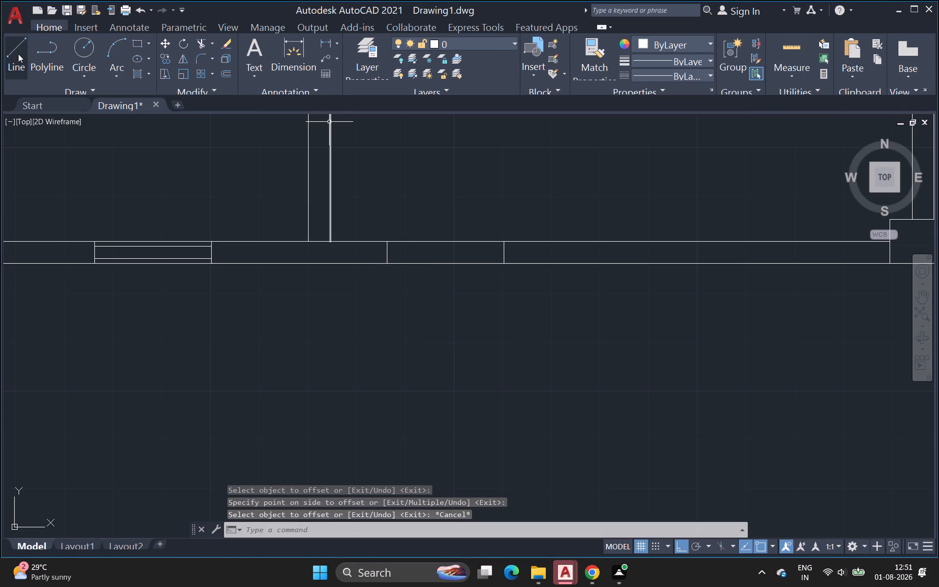
# Offset the bottom wall's inner and outer face lines by 1" into the wall thickness, across the second opening.
pyautogui.press('space')
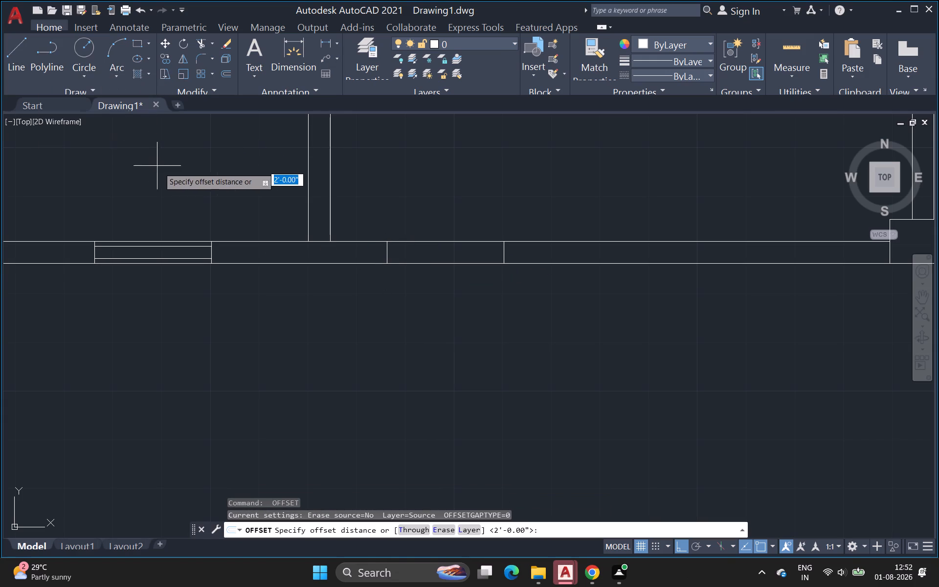
pyautogui.click(456, 242)
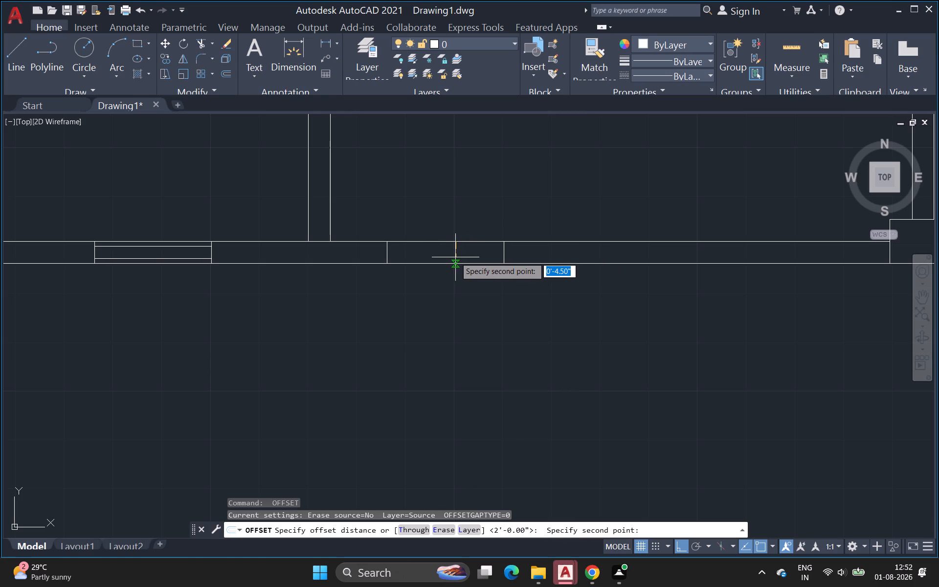
pyautogui.press('1')
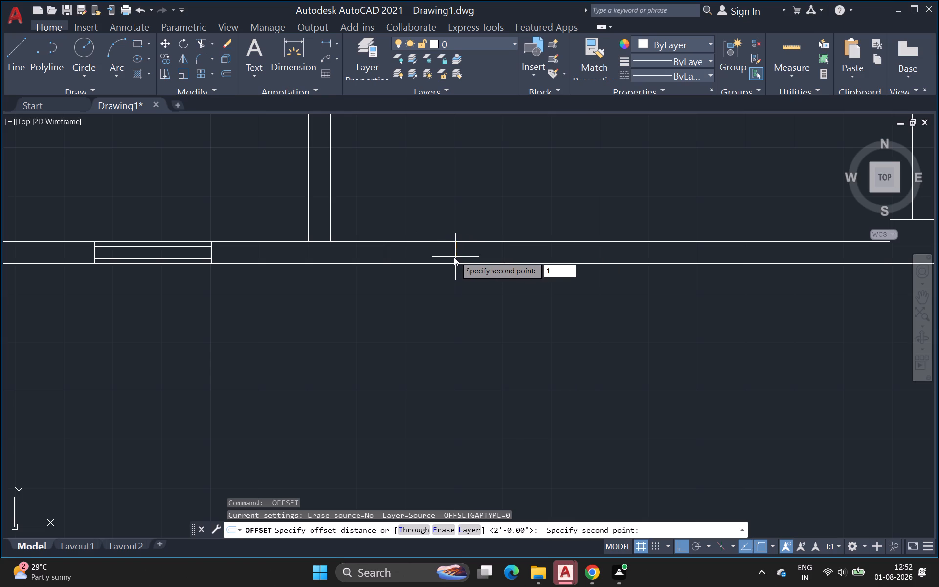
pyautogui.hotkey('shift', '"')
pyautogui.press('Return')
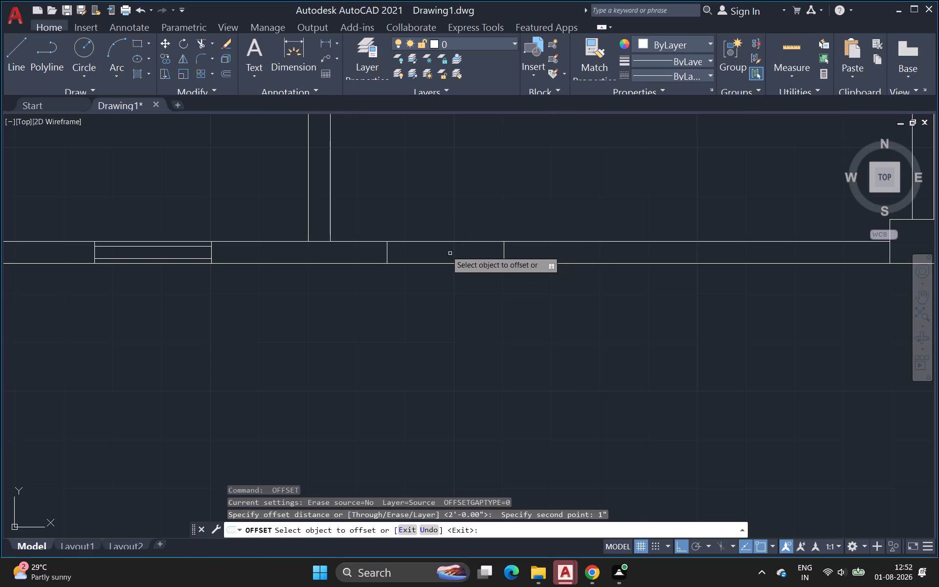
pyautogui.click(443, 241)
pyautogui.click(443, 252)
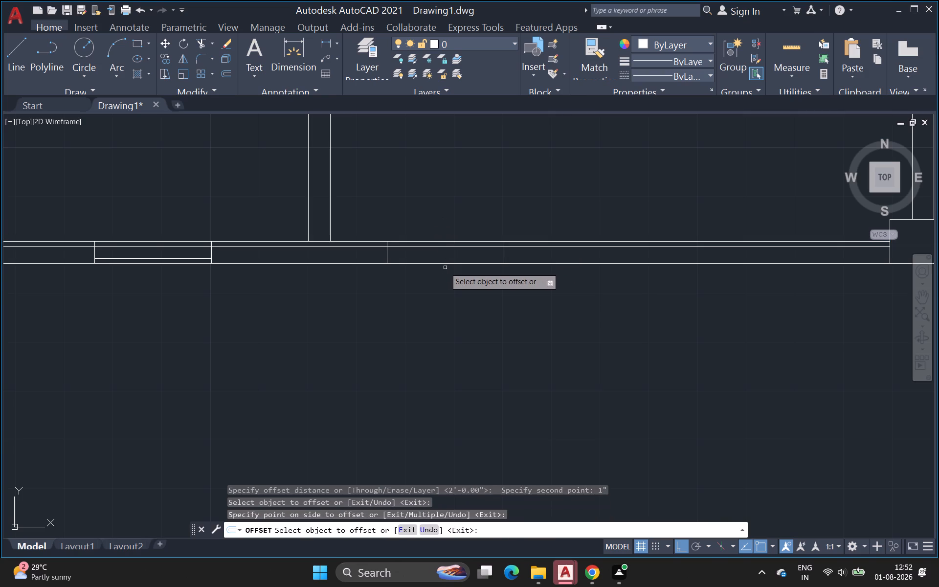
pyautogui.click(447, 263)
pyautogui.click(447, 258)
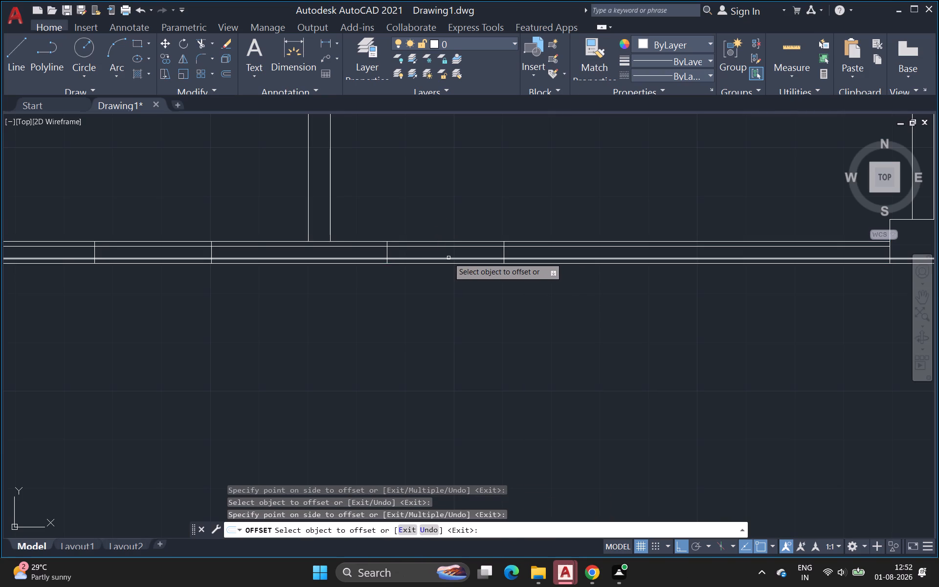
pyautogui.press('Escape')
# Trim the 1" offset lines beyond and between the two bottom-wall openings, keeping them only between each opening's end lines.
pyautogui.write('tr')
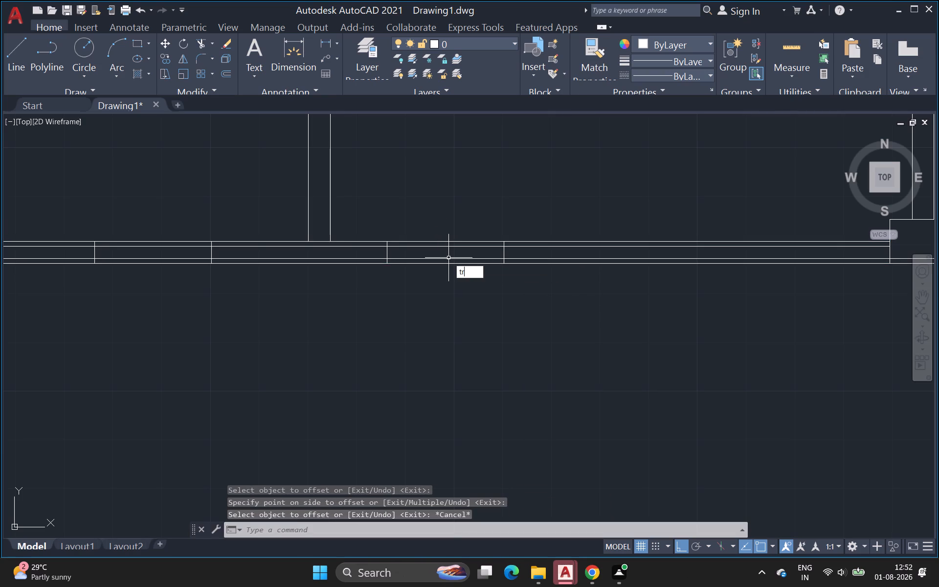
pyautogui.press('Return')
pyautogui.click(547, 246)
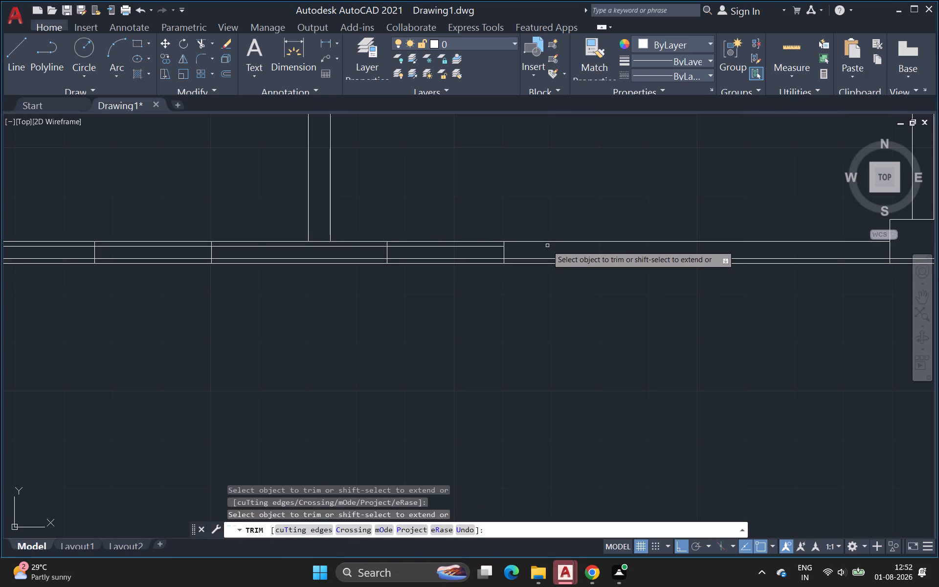
pyautogui.click(548, 259)
pyautogui.click(358, 246)
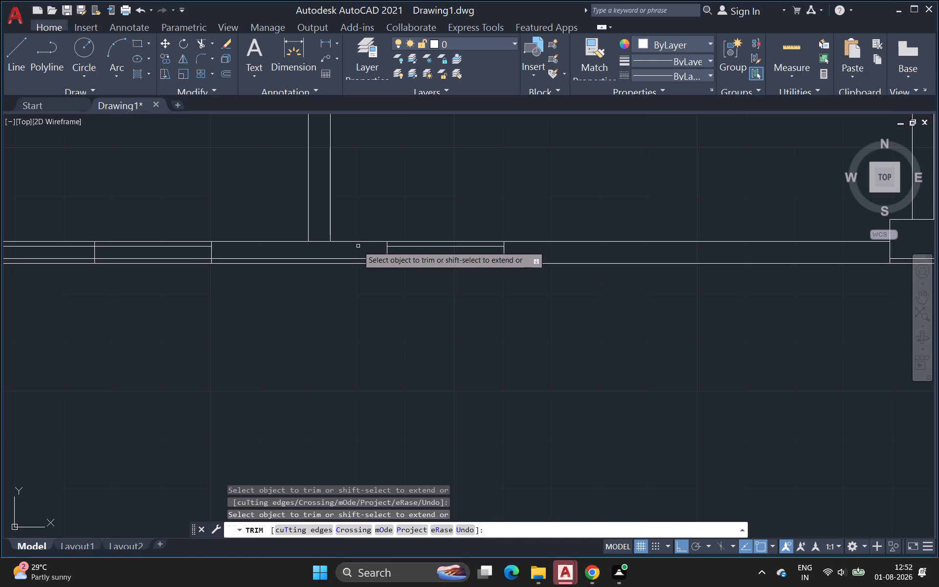
pyautogui.click(356, 258)
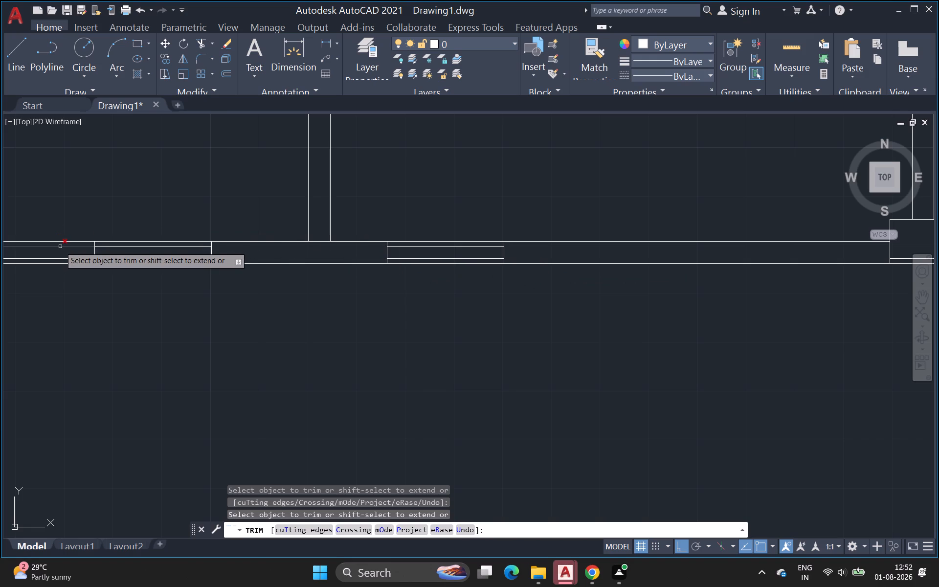
pyautogui.click(60, 248)
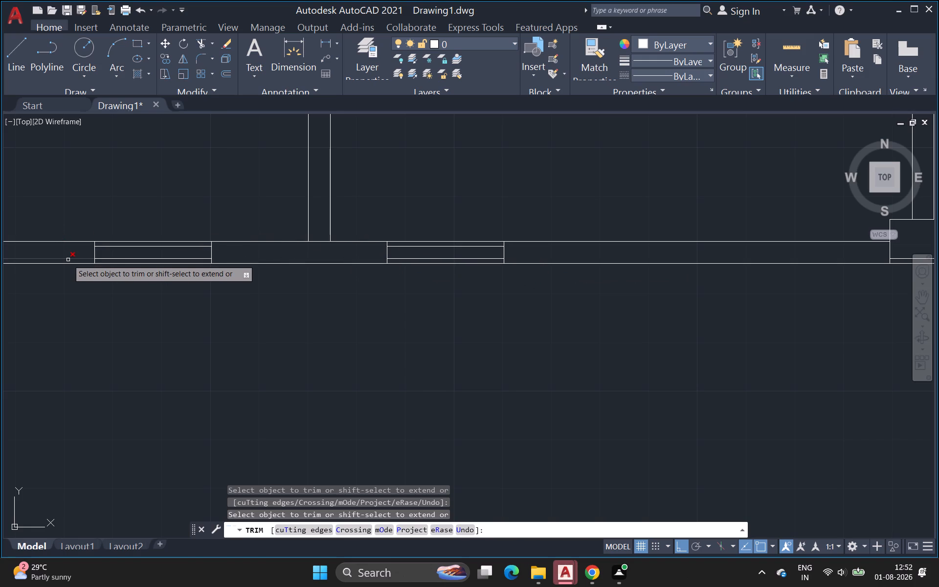
pyautogui.click(68, 260)
pyautogui.press('Escape')
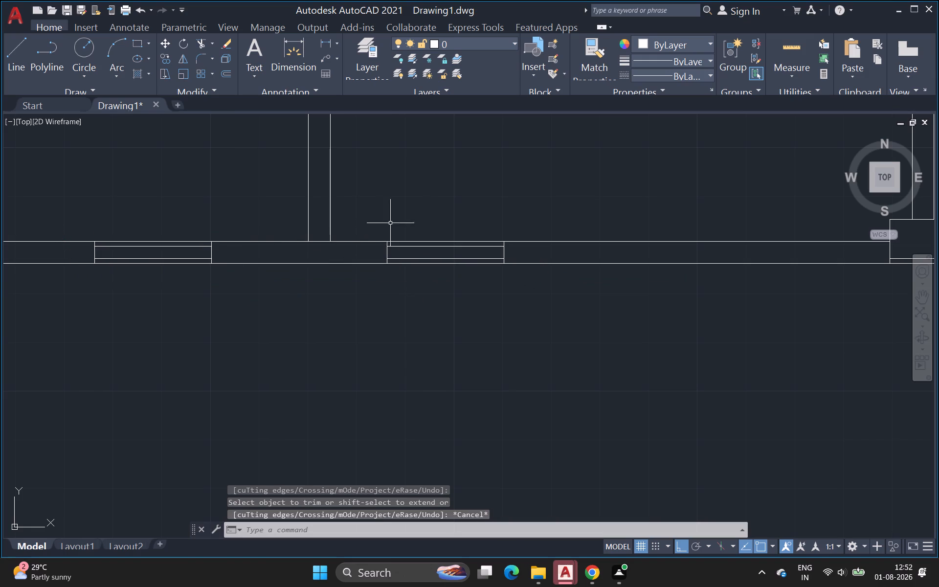
# Draw a line from the left wall's inner corner with the horizontal partition, 2" up and across the wall's thickness to its outer face.
pyautogui.scroll(-2, 444, 197)
pyautogui.moveTo(440, 211); pyautogui.dragTo(318, 293, button='middle')
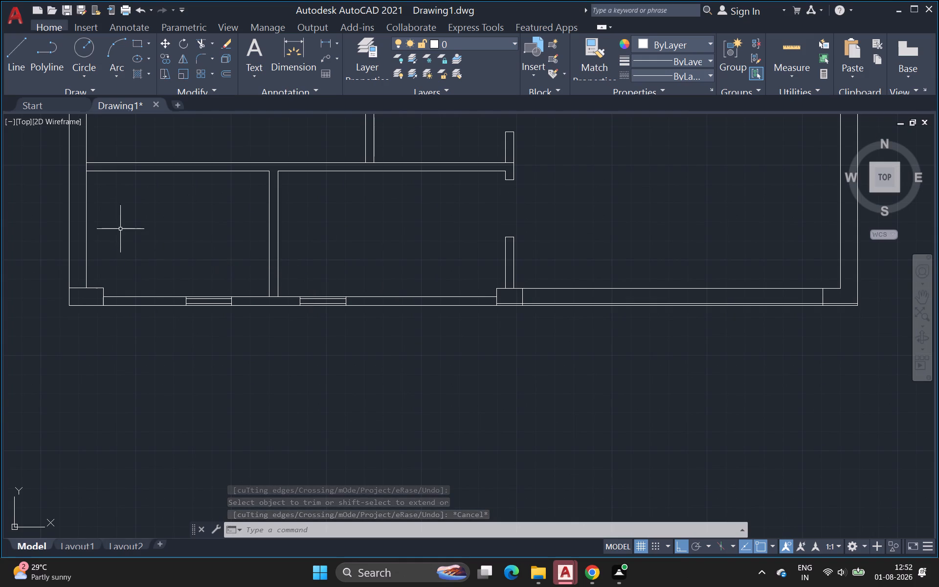
pyautogui.moveTo(125, 226); pyautogui.dragTo(338, 352, button='middle')
pyautogui.moveTo(322, 191); pyautogui.dragTo(340, 221, button='middle')
pyautogui.scroll(-1, 328, 202)
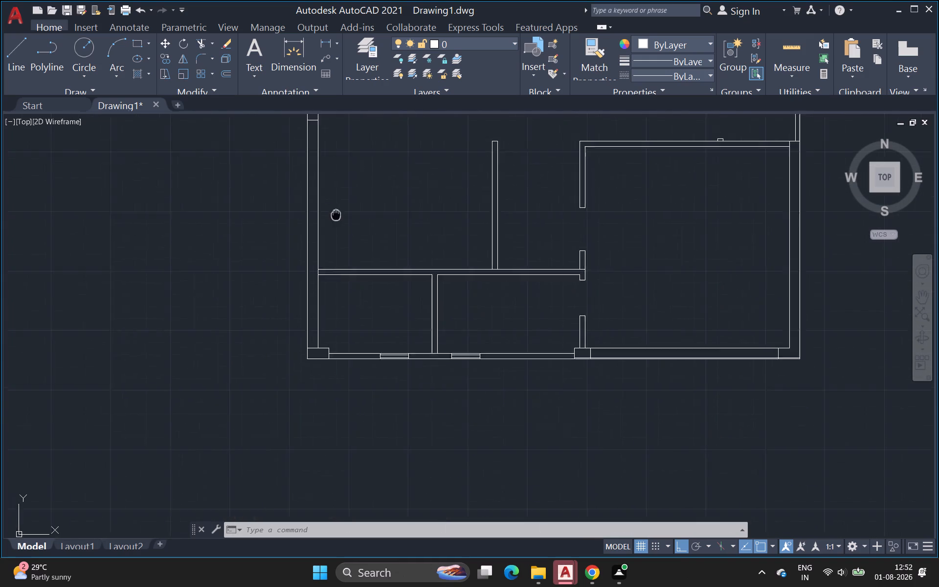
pyautogui.moveTo(340, 221); pyautogui.dragTo(354, 243, button='middle')
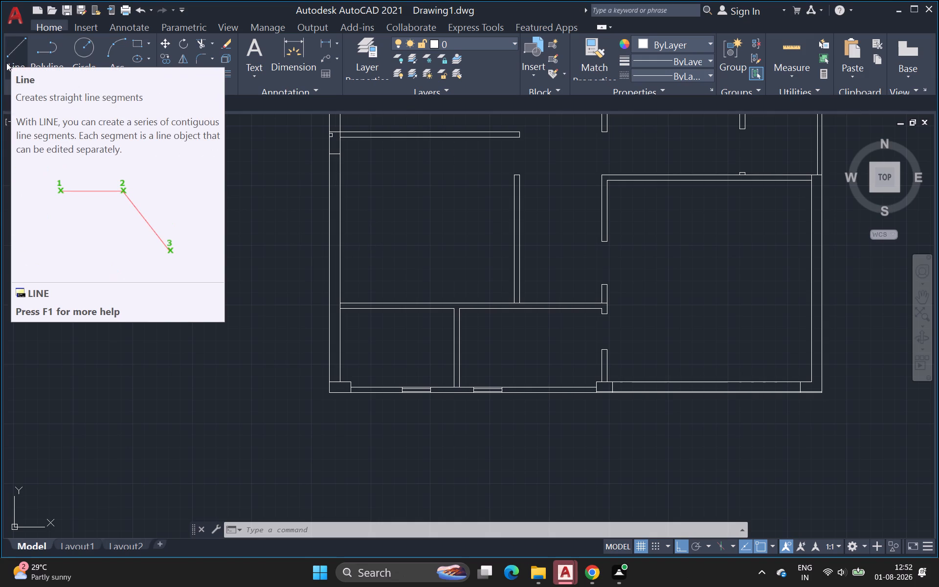
pyautogui.scroll(1, 5, 65)
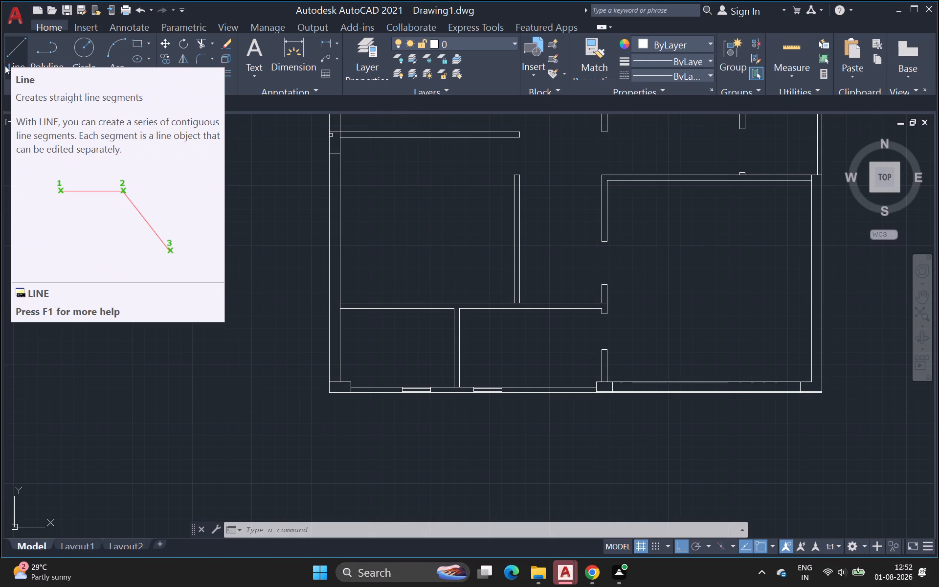
pyautogui.click(7, 62)
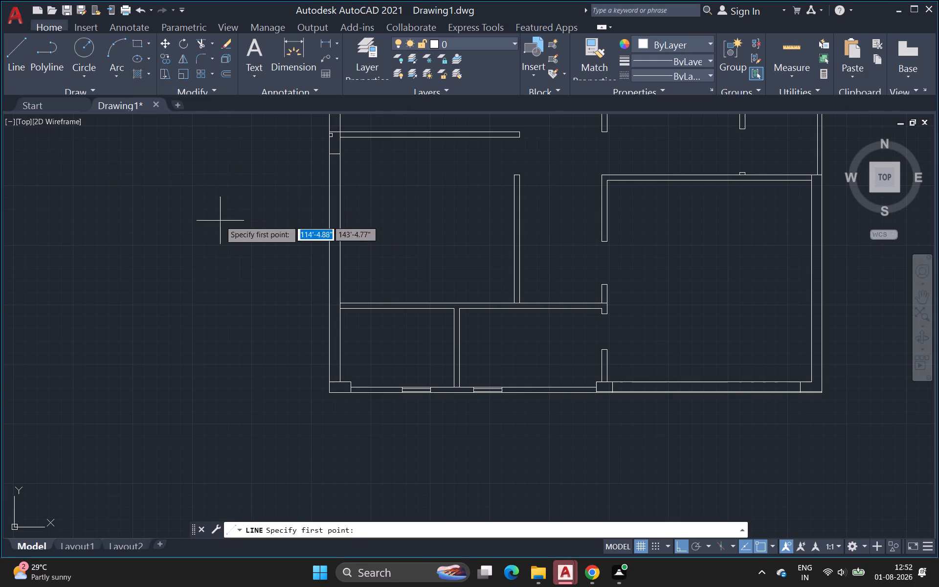
pyautogui.scroll(4, 344, 295)
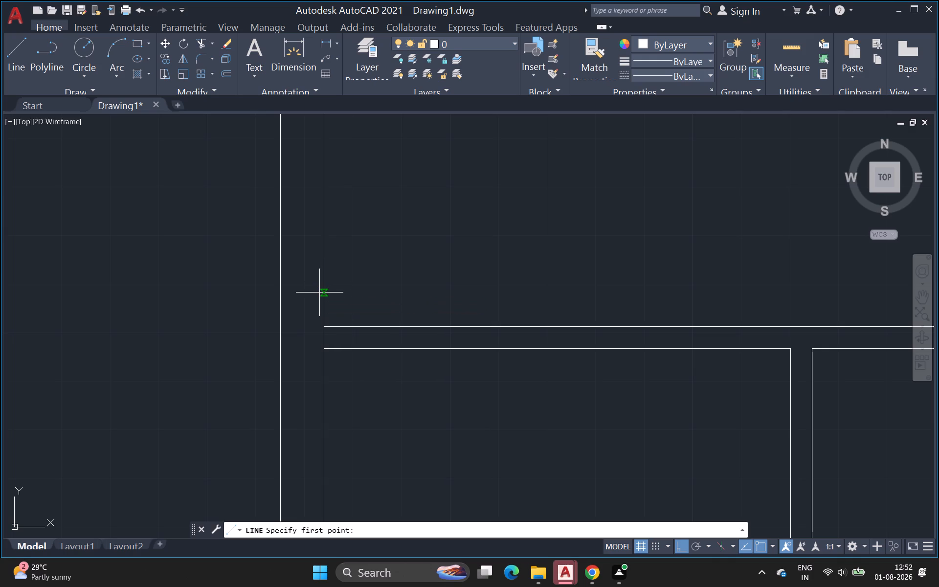
pyautogui.click(324, 326)
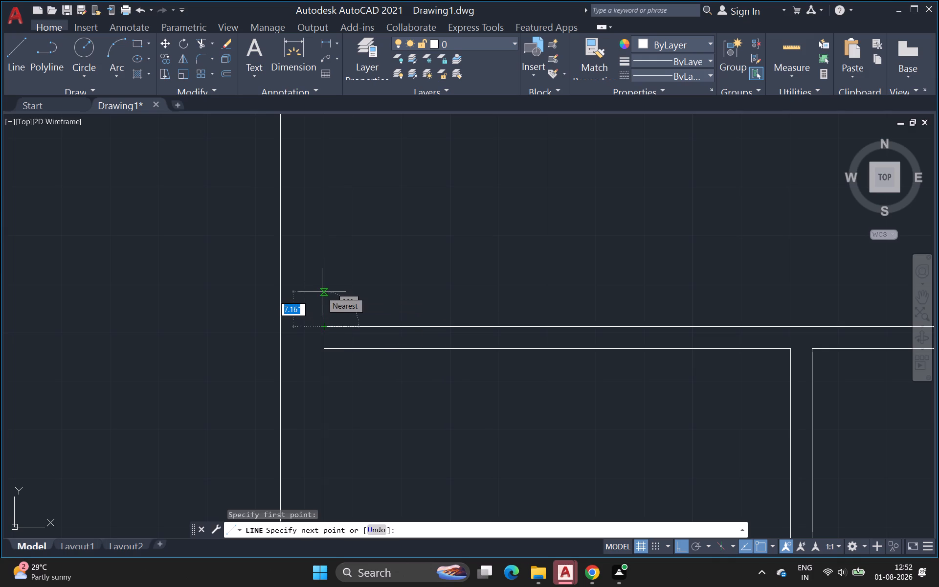
pyautogui.press('2')
pyautogui.hotkey('shift', '"')
pyautogui.press('Return')
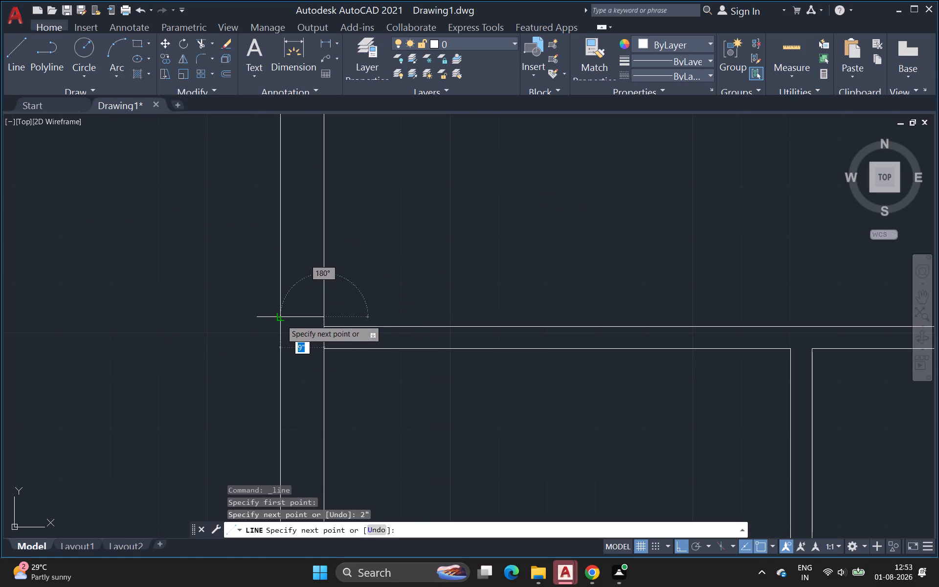
pyautogui.moveTo(281, 320); pyautogui.dragTo(287, 317)
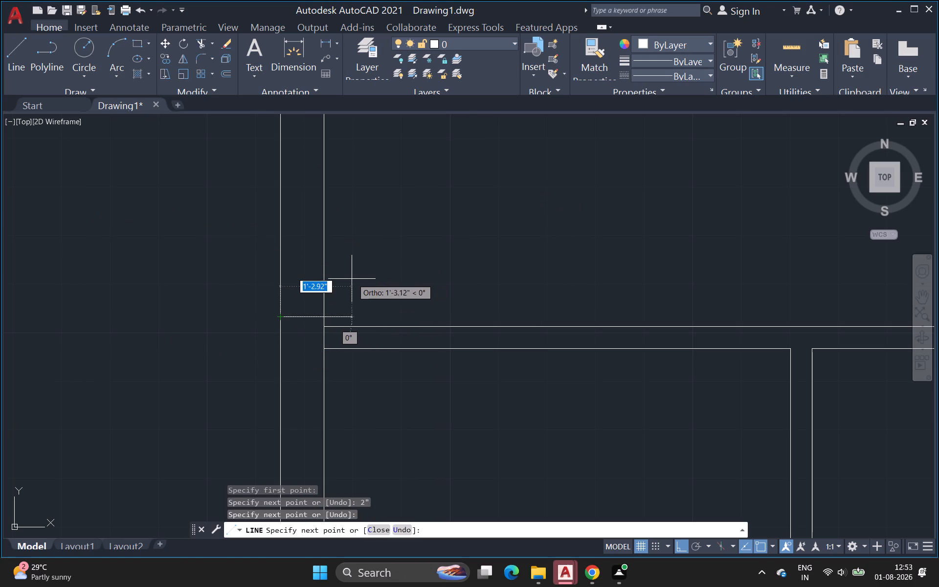
pyautogui.press('space')
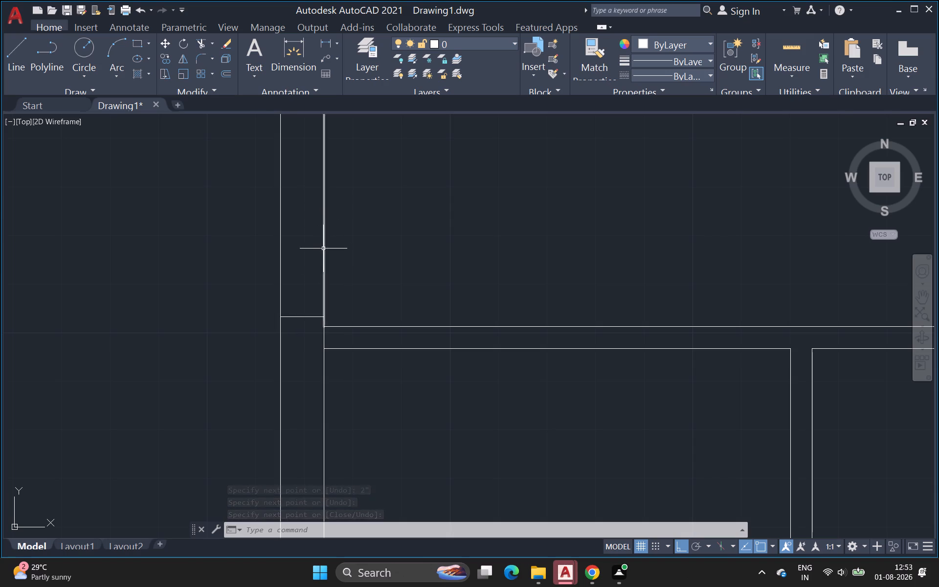
# Draw a line 4' up the left wall's inner face from the new end line and across the wall to close the opening.
pyautogui.press('space')
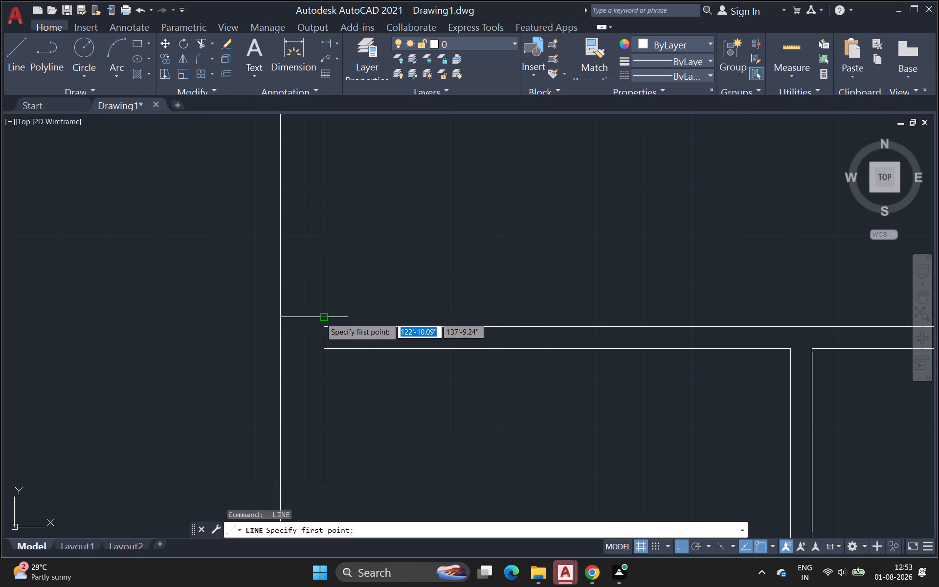
pyautogui.moveTo(321, 317); pyautogui.dragTo(322, 307)
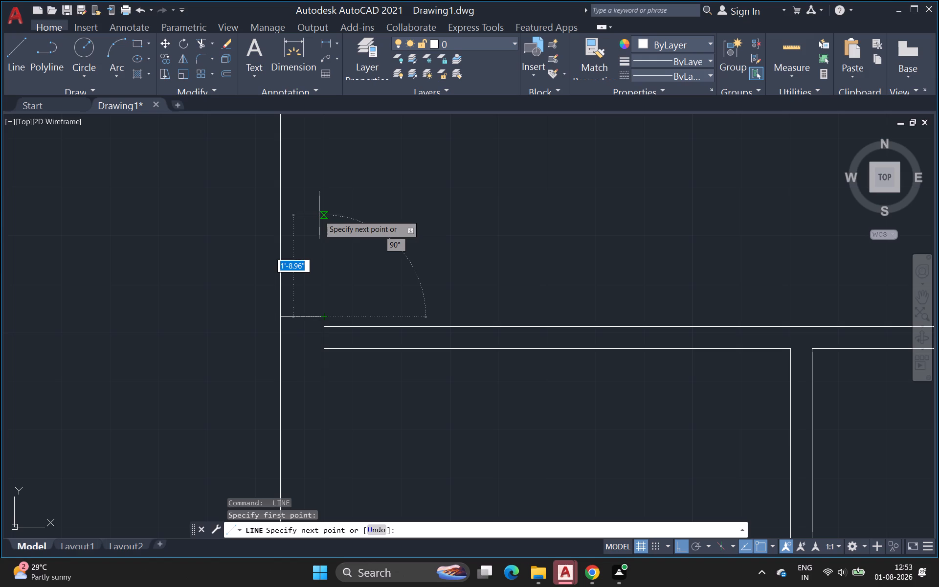
pyautogui.press('4')
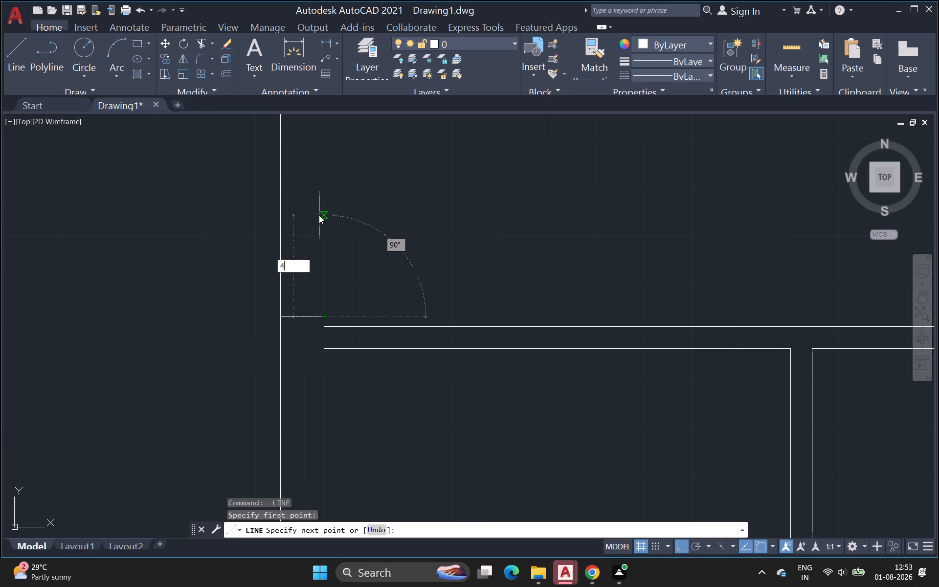
pyautogui.press("'")
pyautogui.press('Return')
pyautogui.scroll(-1, 237, 243)
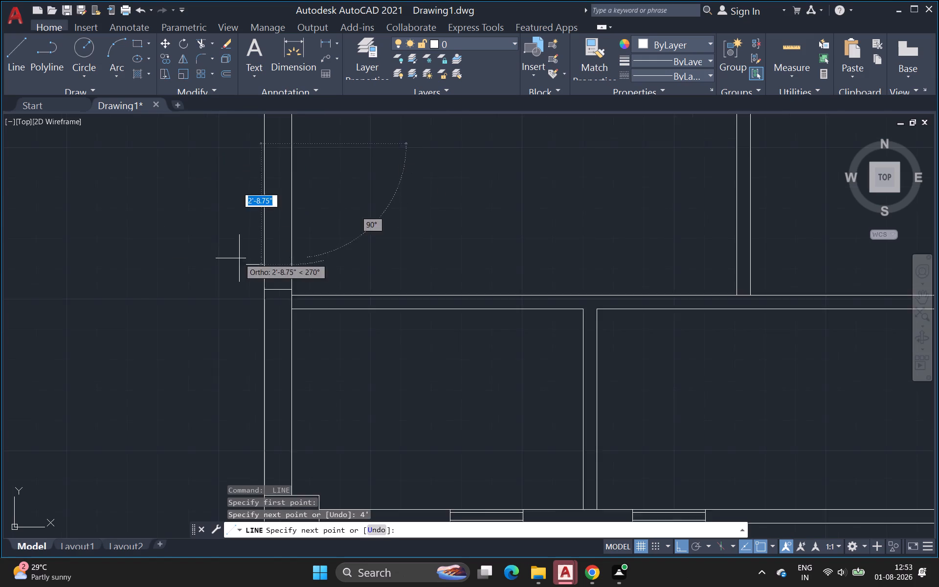
pyautogui.moveTo(245, 302); pyautogui.dragTo(248, 326, button='middle')
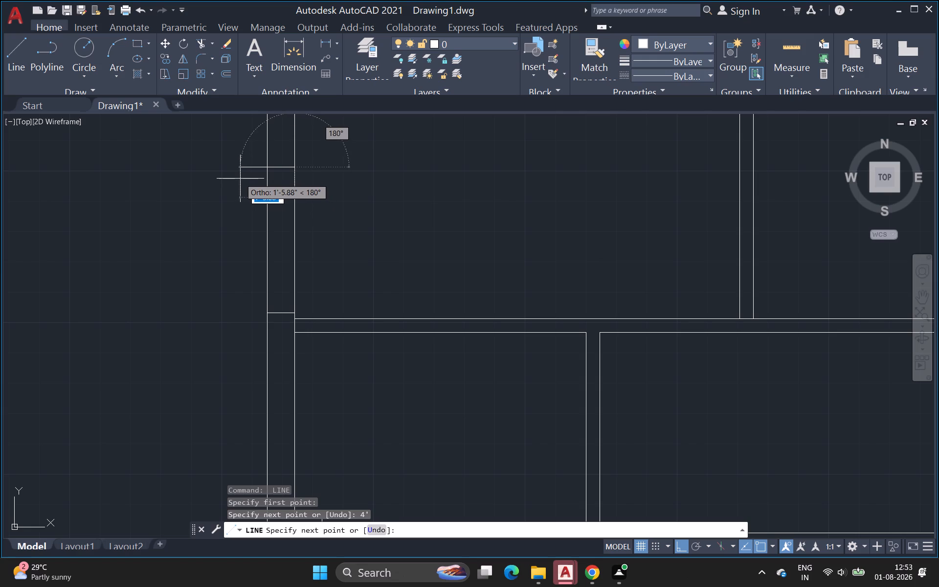
pyautogui.click(269, 166)
pyautogui.press('Escape')
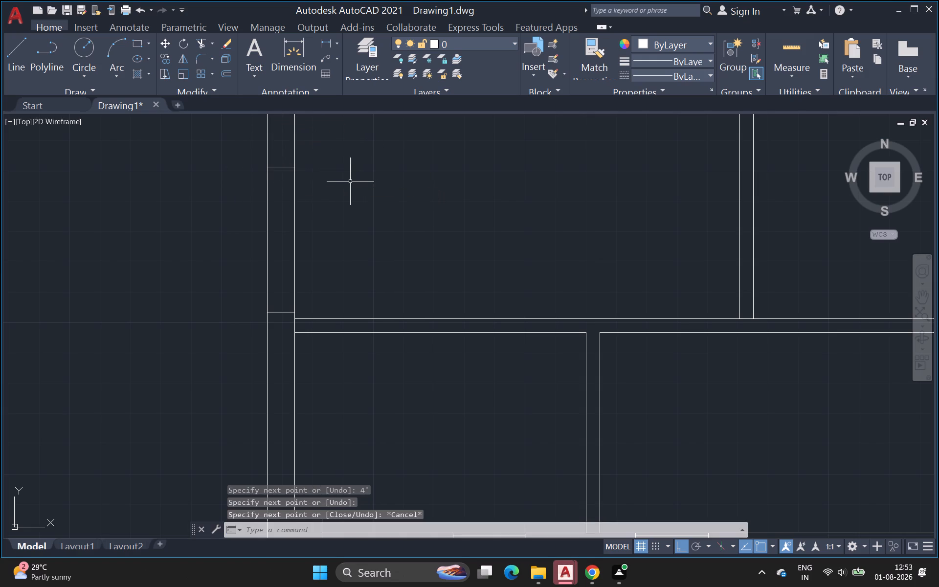
# Offset the left wall's inner and outer face lines by 3.5" into the wall thickness at the new opening.
pyautogui.press('o')
pyautogui.press('Return')
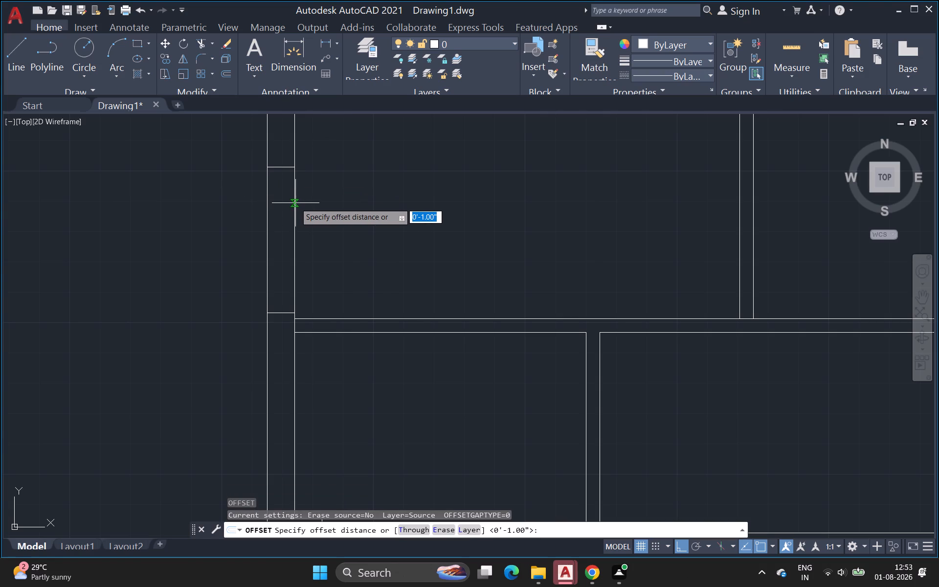
pyautogui.scroll(2, 292, 203)
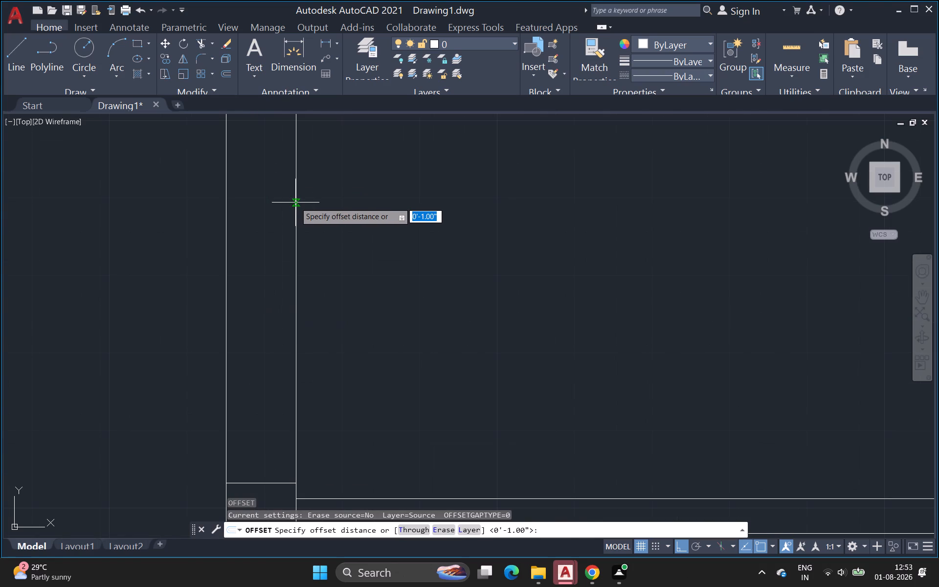
pyautogui.click(295, 203)
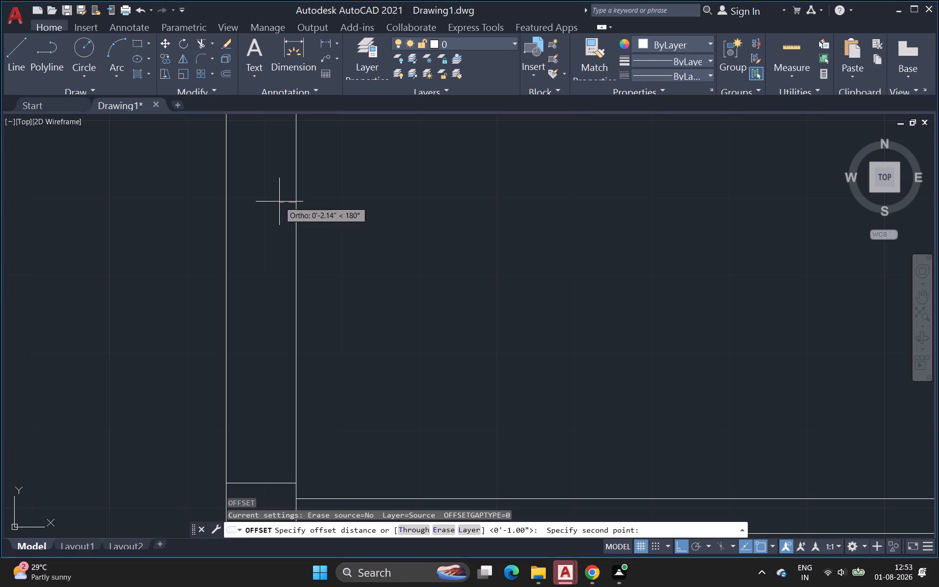
pyautogui.press('3')
pyautogui.press('.')
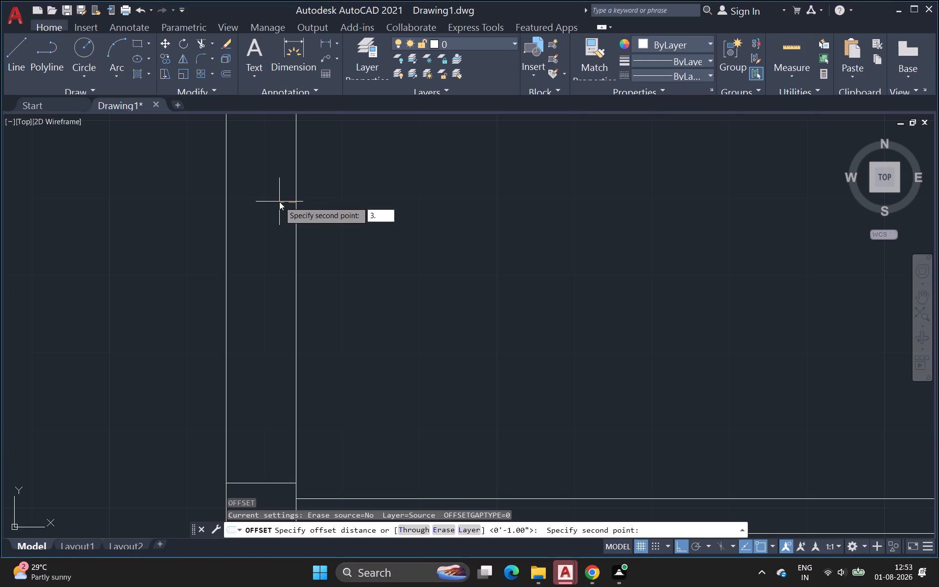
pyautogui.press('5')
pyautogui.press('Return')
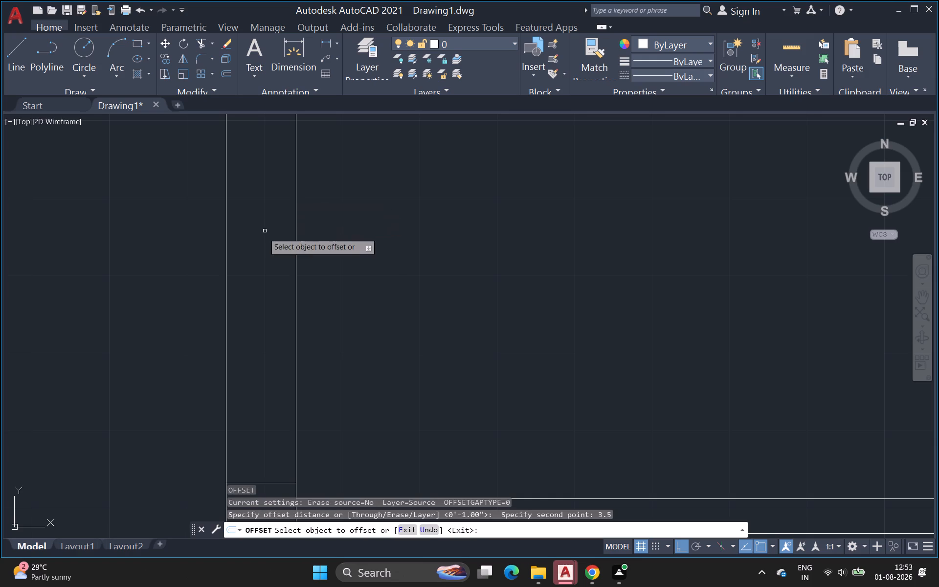
pyautogui.click(298, 215)
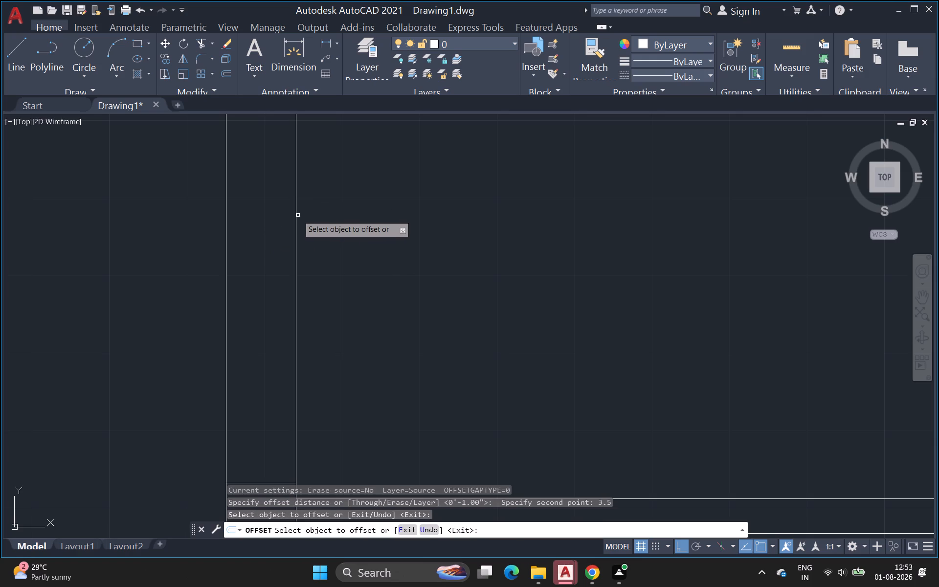
pyautogui.click(295, 215)
pyautogui.click(285, 219)
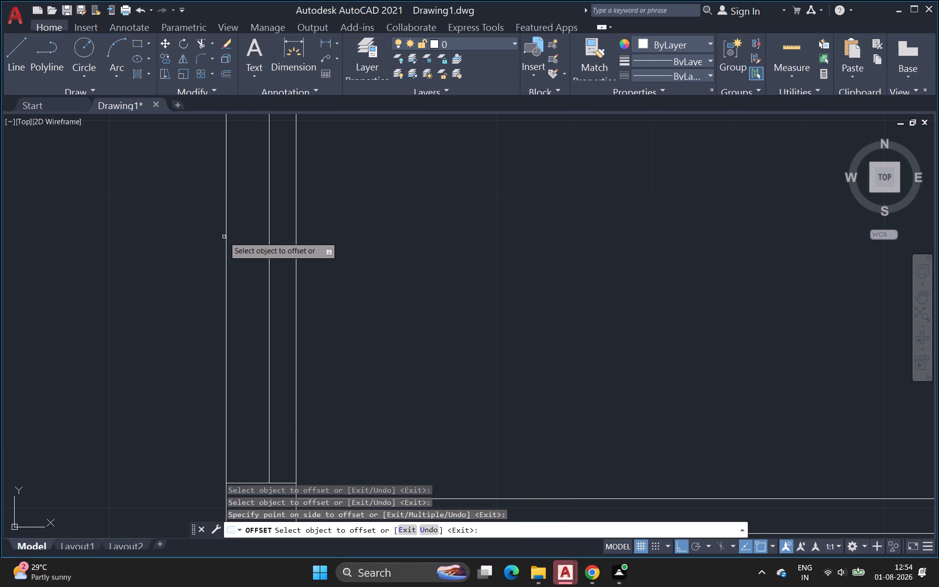
pyautogui.click(224, 237)
pyautogui.click(225, 237)
pyautogui.click(238, 234)
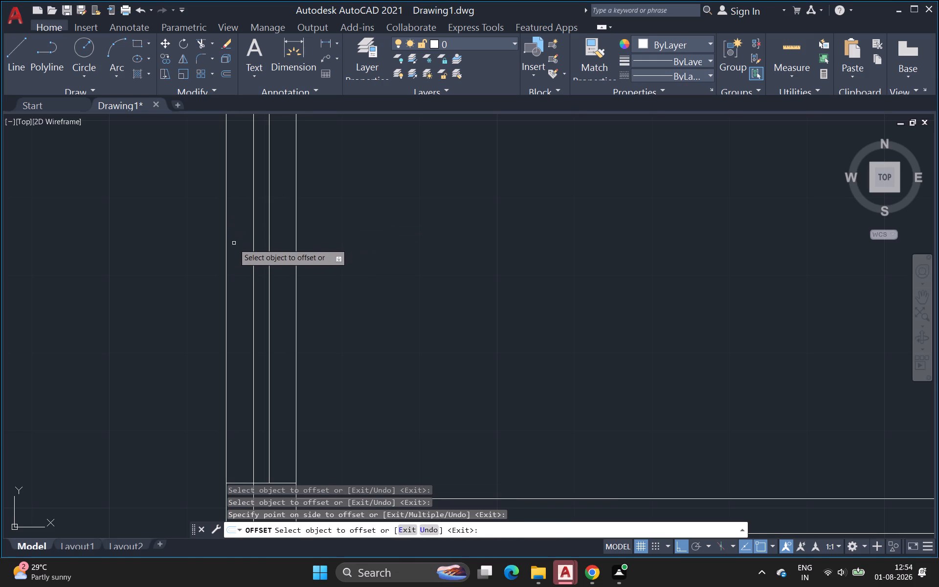
pyautogui.scroll(-2, 109, 135)
pyautogui.press('Escape')
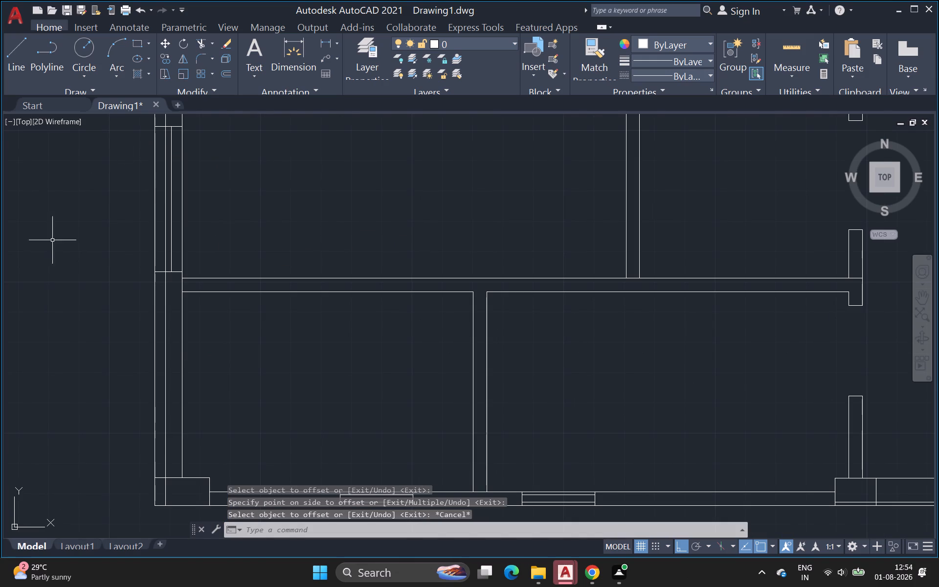
# Trim the 3.5" offset lines in the left wall below the new opening and above it up to the next horizontal partition.
pyautogui.press('t')
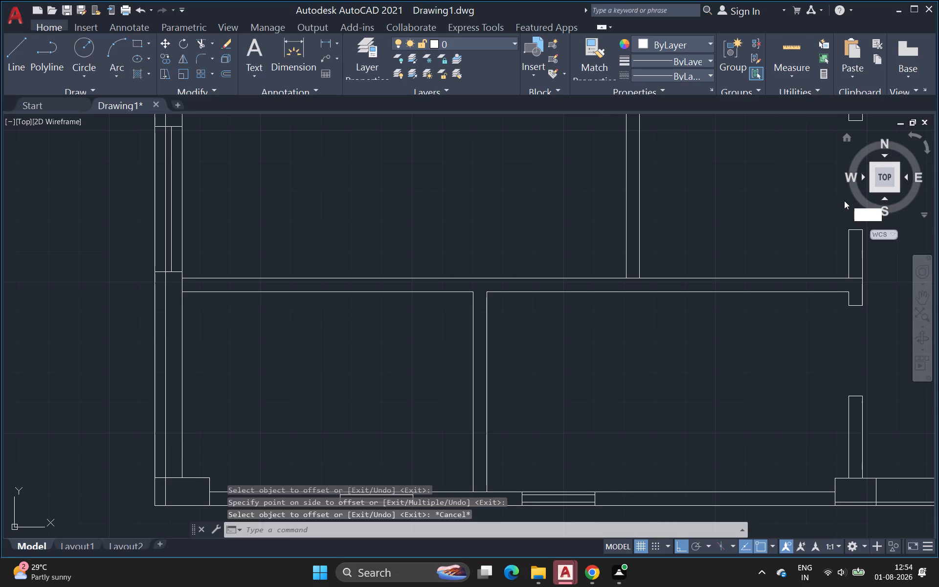
pyautogui.press('r')
pyautogui.press('Return')
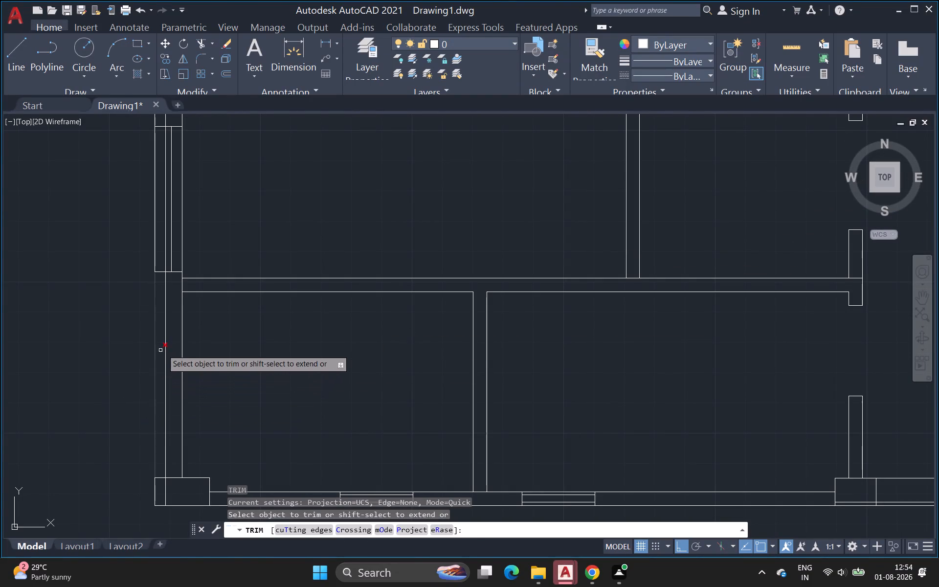
pyautogui.click(166, 343)
pyautogui.scroll(-2, 323, 221)
pyautogui.moveTo(323, 221); pyautogui.dragTo(326, 363, button='middle')
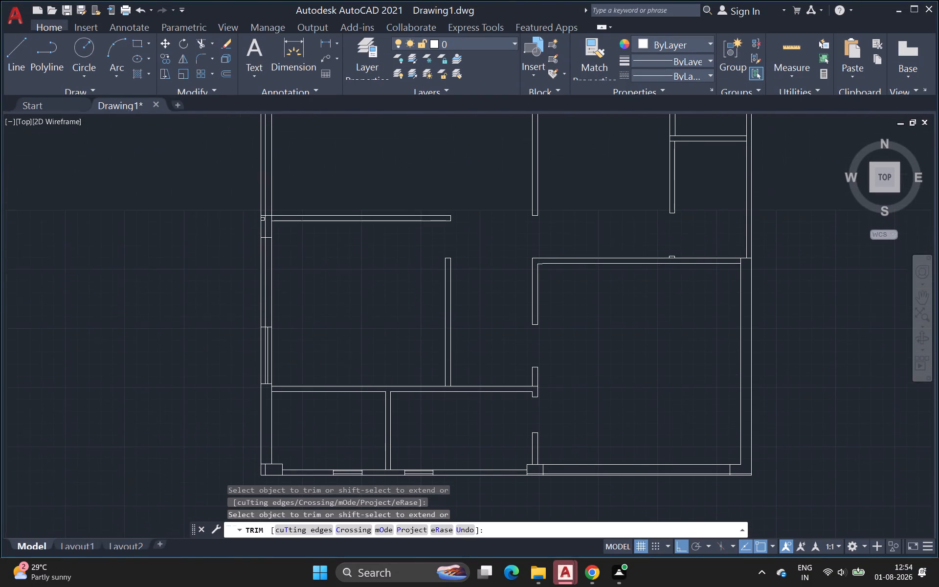
pyautogui.moveTo(326, 363); pyautogui.dragTo(324, 356, button='middle')
pyautogui.click(262, 271)
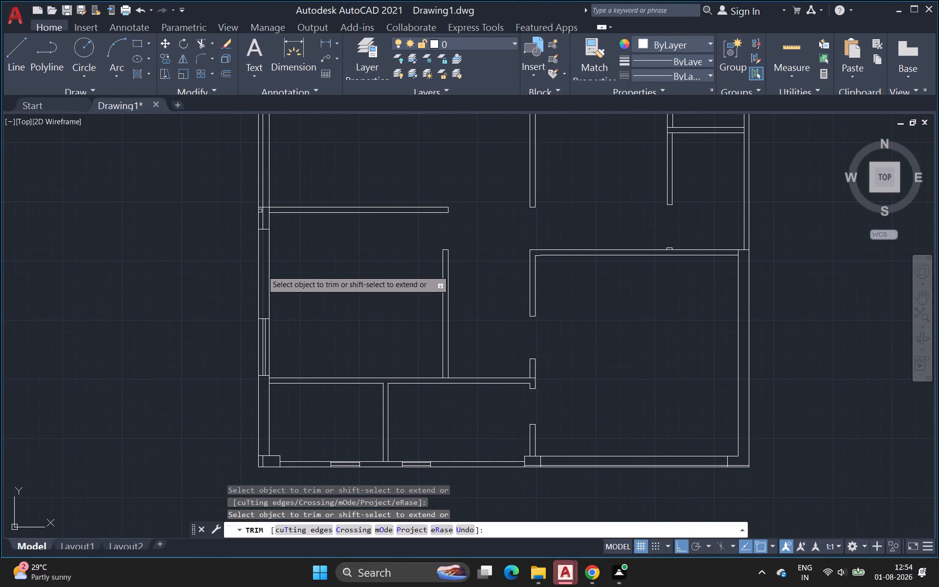
pyautogui.click(263, 219)
# Trim the remaining offset line segments in the upper part of the left wall, between its cross lines and up to the top.
pyautogui.moveTo(293, 171); pyautogui.dragTo(298, 187, button='middle')
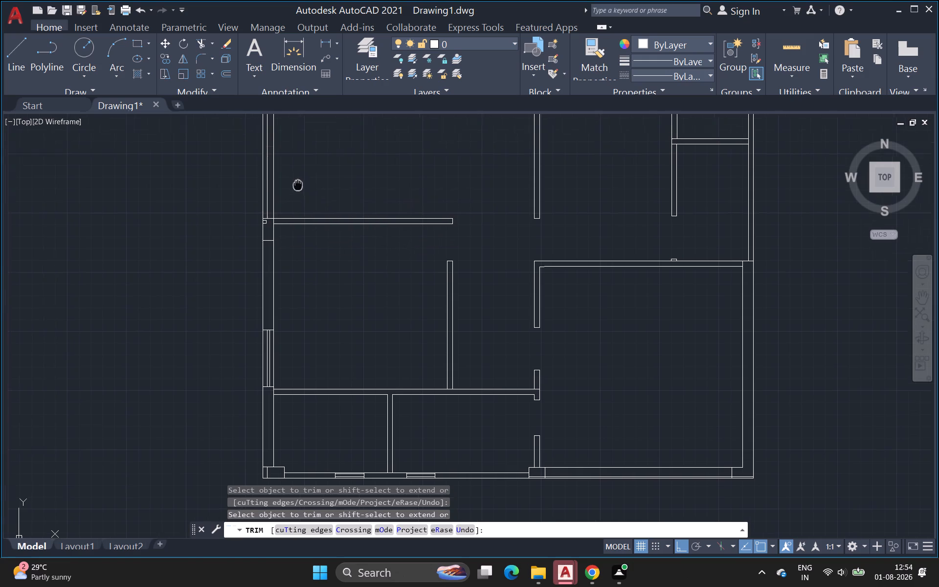
pyautogui.moveTo(298, 187); pyautogui.dragTo(300, 279, button='middle')
pyautogui.scroll(-1, 270, 246)
pyautogui.click(270, 246)
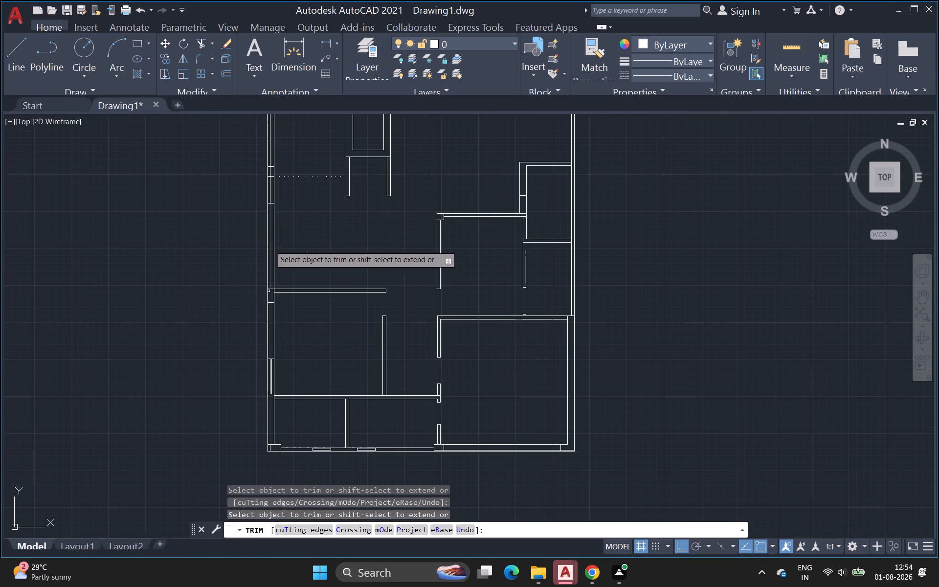
pyautogui.click(269, 193)
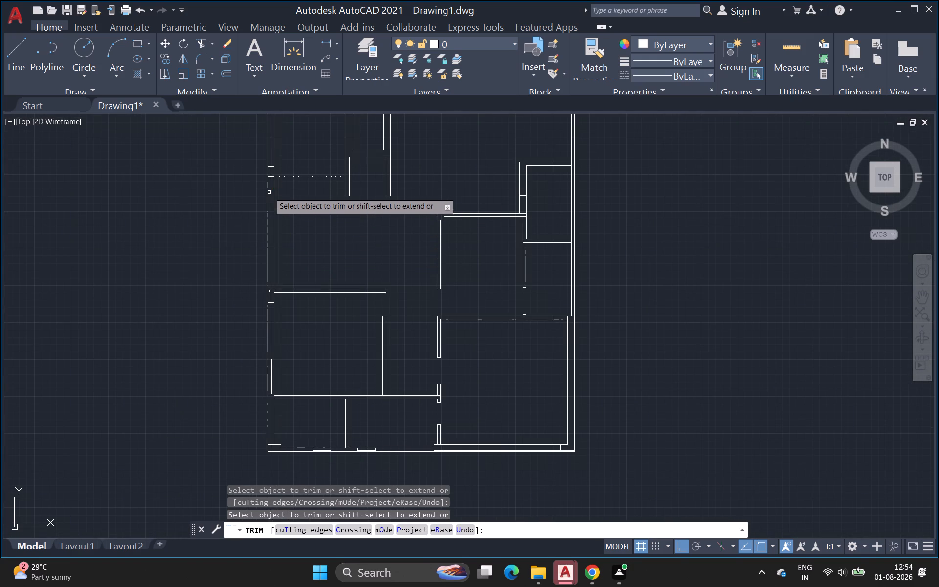
pyautogui.moveTo(297, 161); pyautogui.dragTo(303, 197, button='middle')
pyautogui.scroll(1, 303, 197)
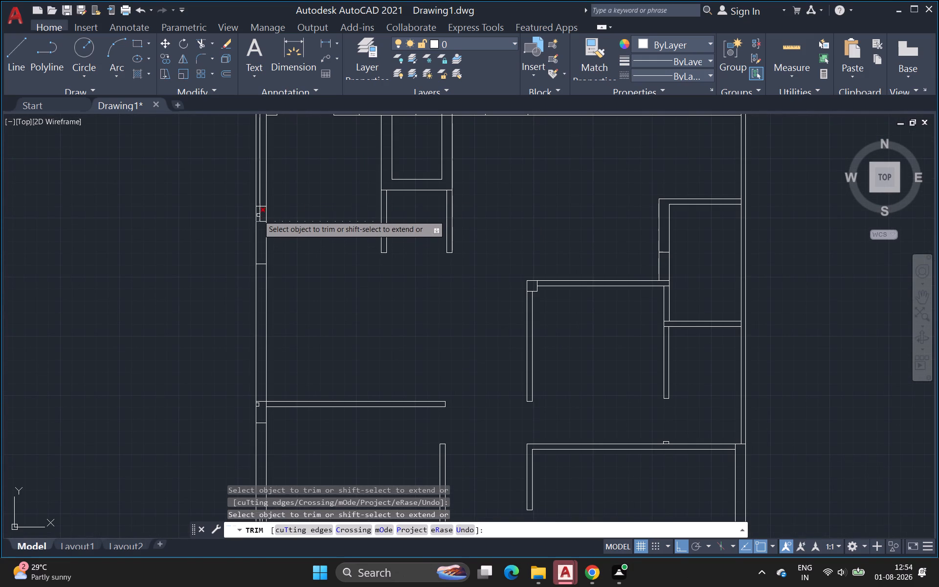
pyautogui.click(259, 212)
pyautogui.click(261, 183)
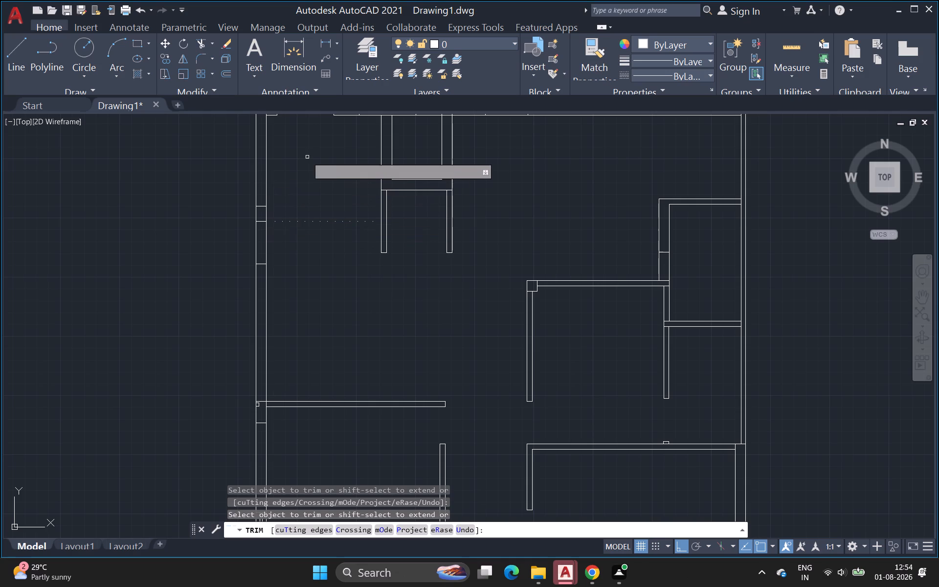
pyautogui.scroll(-2, 307, 157)
pyautogui.moveTo(307, 159); pyautogui.dragTo(299, 272, button='middle')
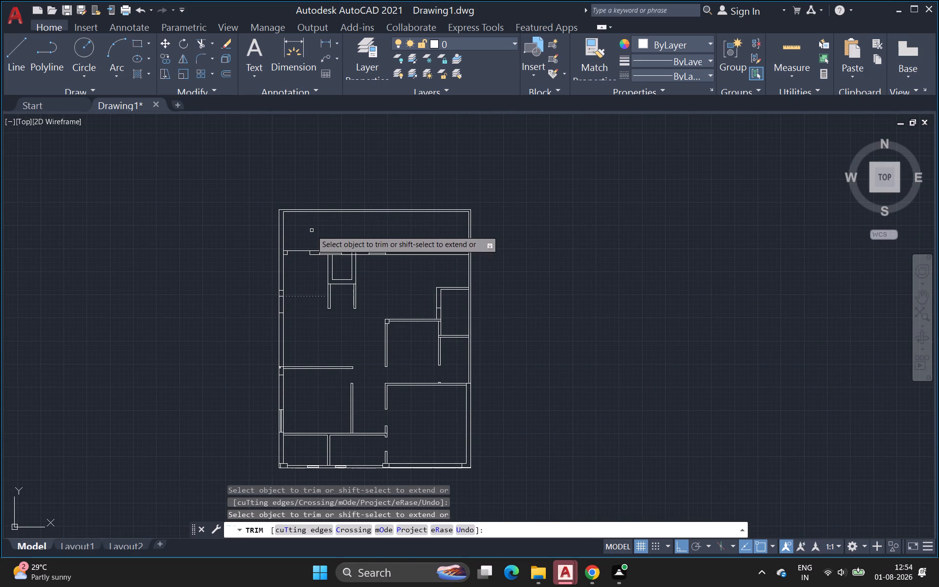
pyautogui.press('Escape')
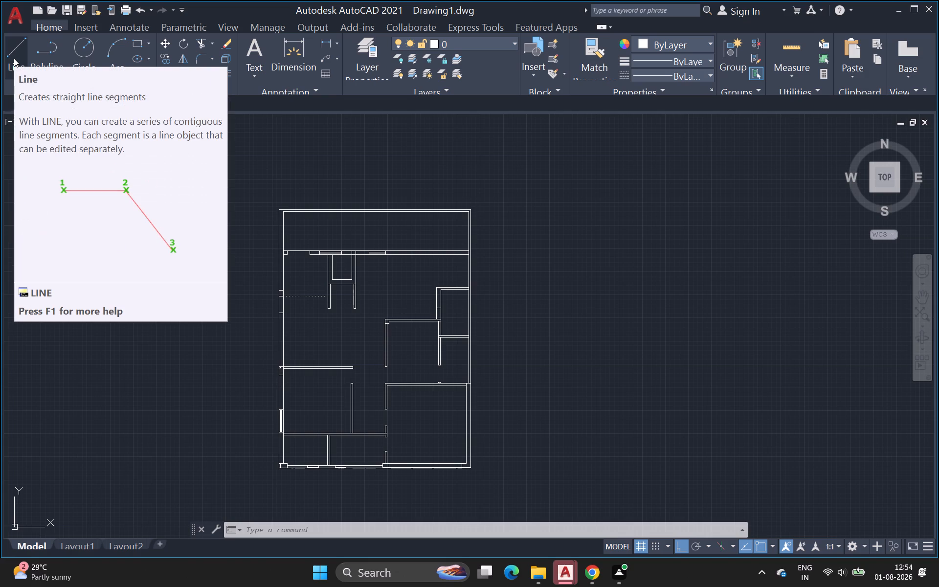
# Draw a line across the right wall's thickness from the midpoint of the lower-right room's inner wall face to the outer face.
pyautogui.moveTo(529, 342); pyautogui.dragTo(403, 296, button='middle')
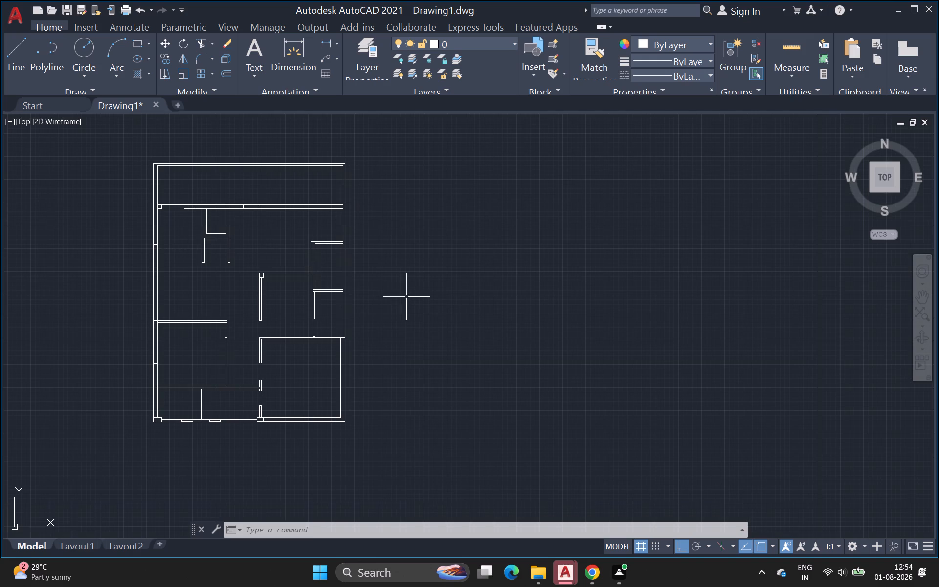
pyautogui.click(20, 59)
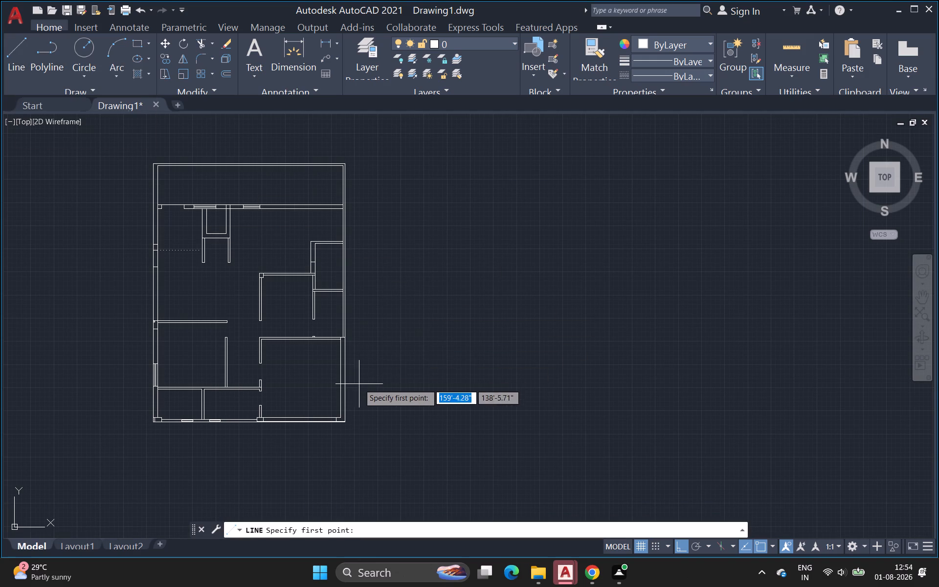
pyautogui.scroll(2, 351, 385)
pyautogui.click(321, 365)
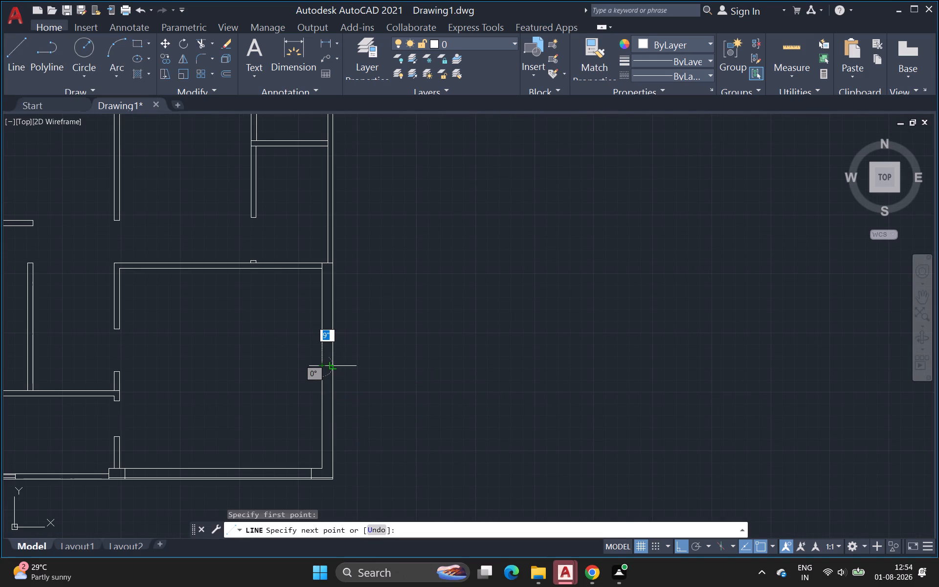
pyautogui.click(335, 364)
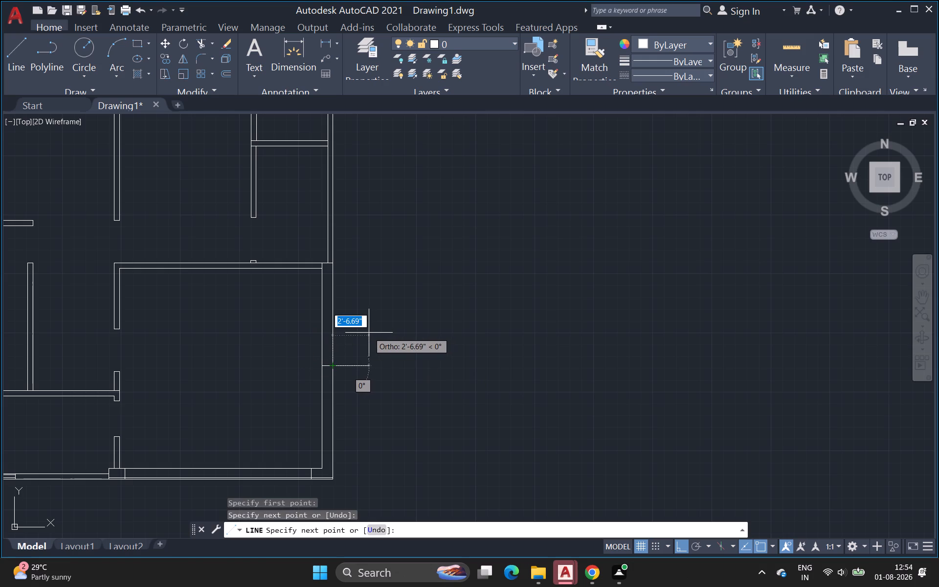
pyautogui.press('Escape')
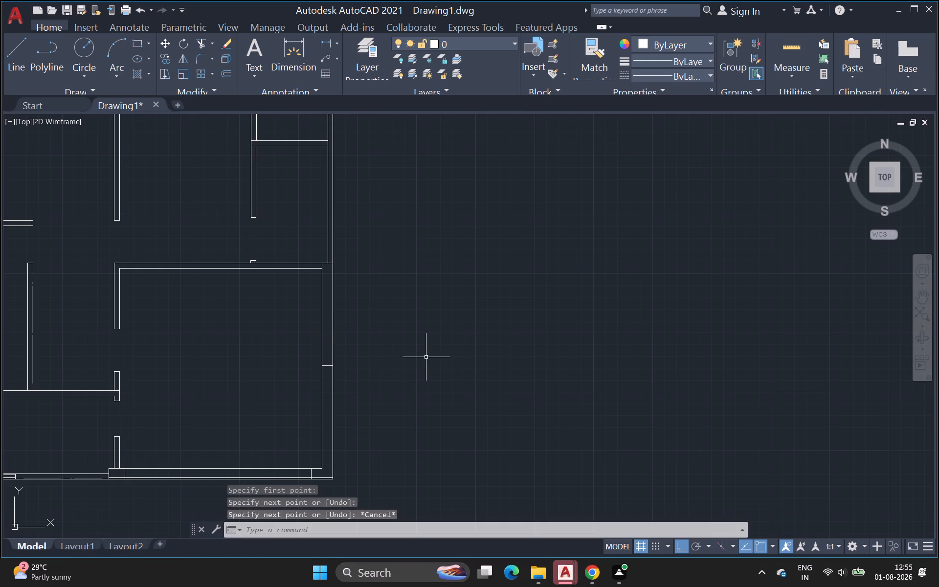
# Offset the new cross line in the right wall upward by 4' to mark the opening's other end.
pyautogui.press('o')
pyautogui.press('Return')
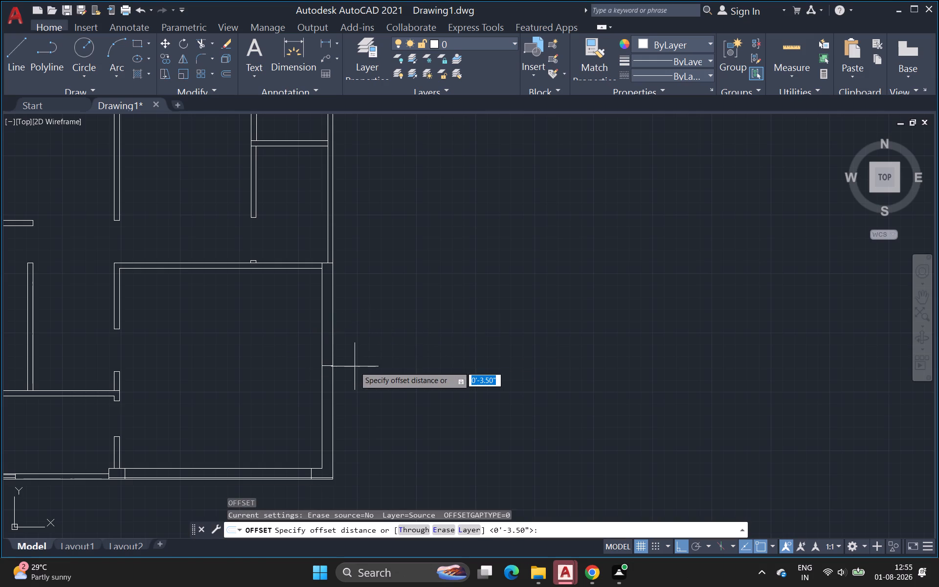
pyautogui.scroll(4, 332, 367)
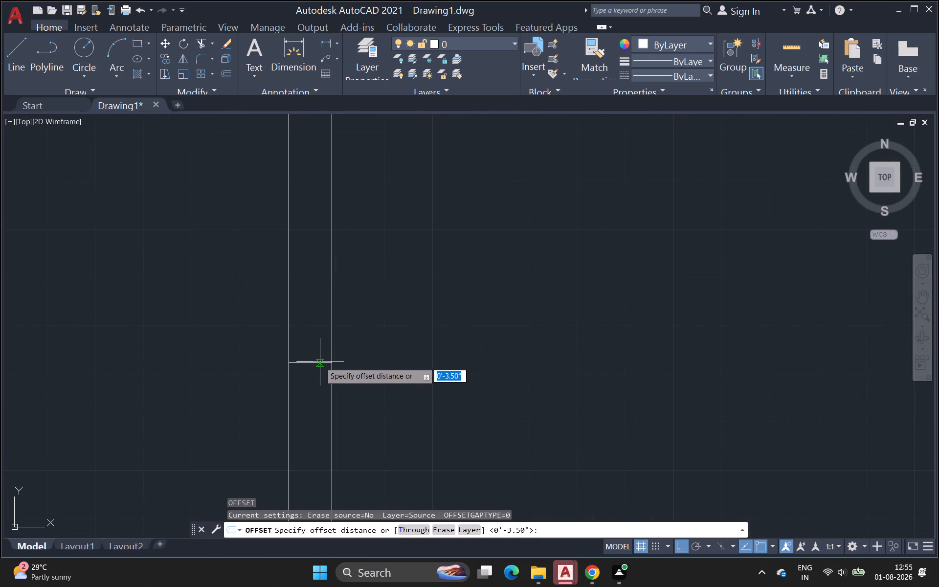
pyautogui.click(320, 362)
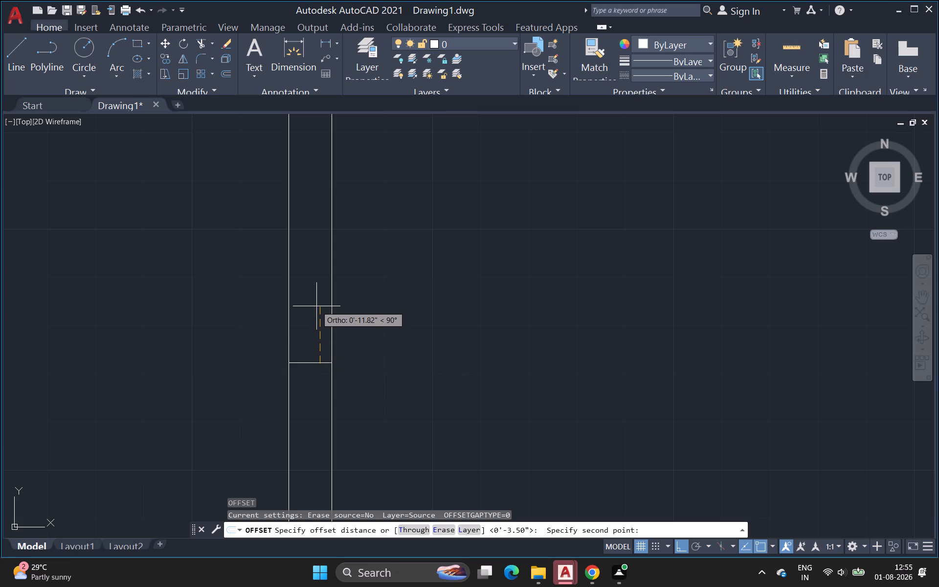
pyautogui.press('4')
pyautogui.press("'")
pyautogui.press('Return')
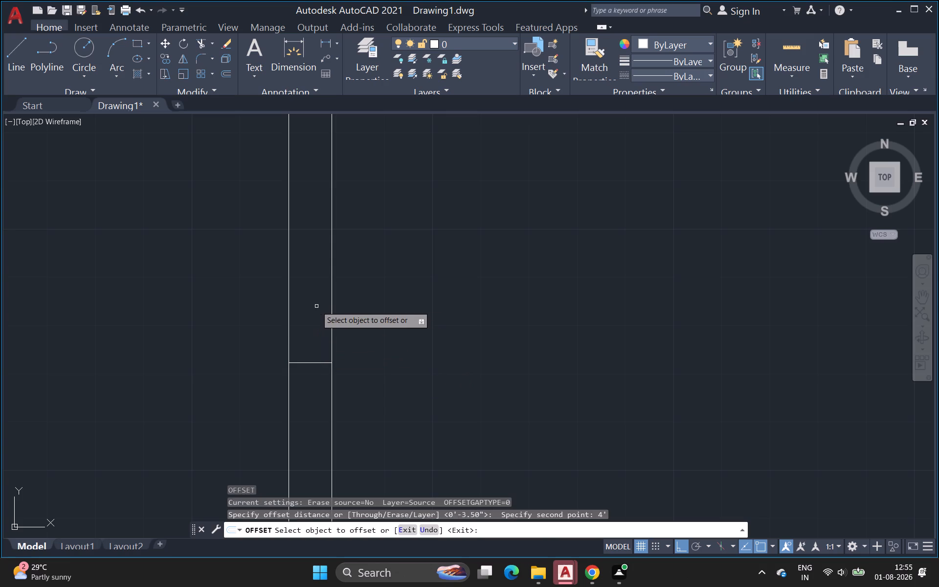
pyautogui.click(309, 363)
pyautogui.click(310, 294)
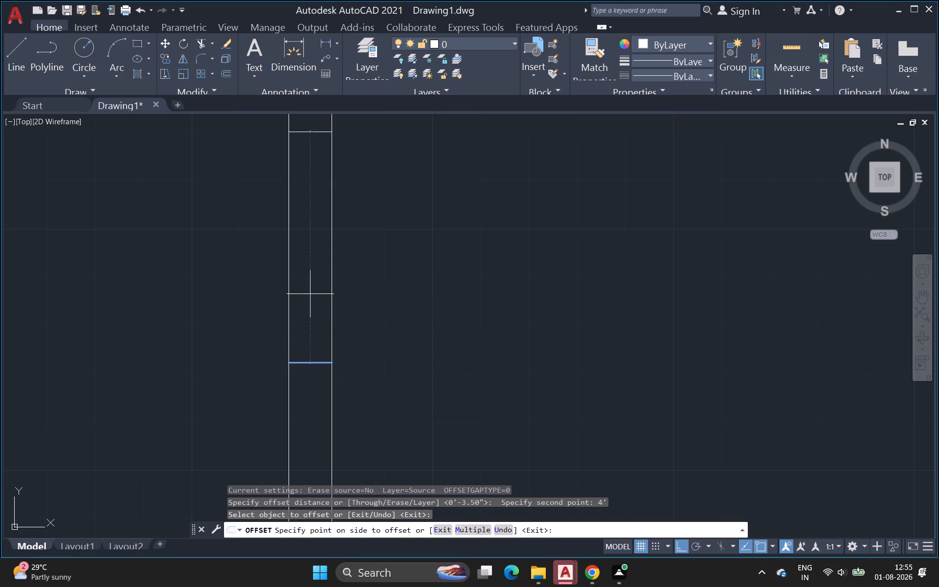
pyautogui.press('Escape')
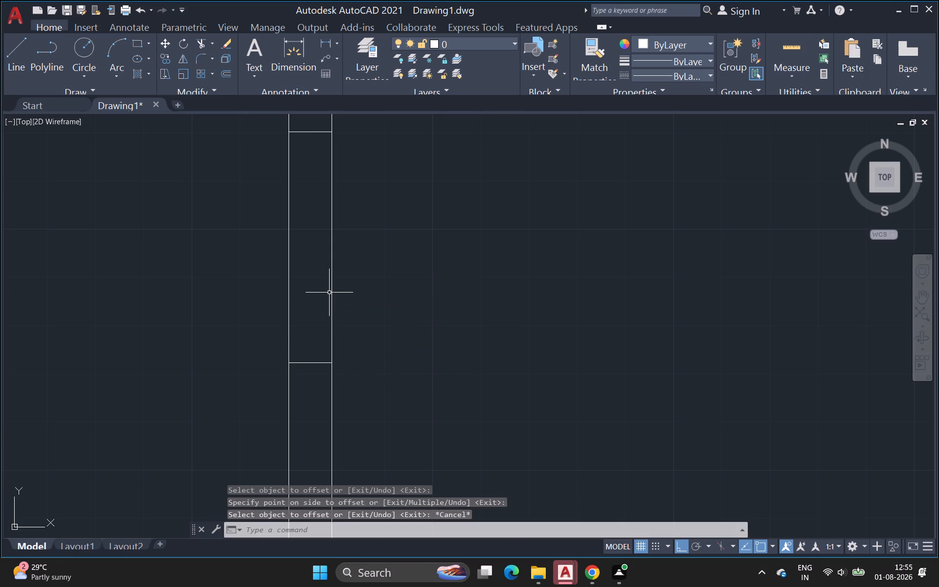
# Offset the right wall's outer and inner face lines by 3.5" into the wall thickness at the new opening.
pyautogui.press('space')
pyautogui.press('o')
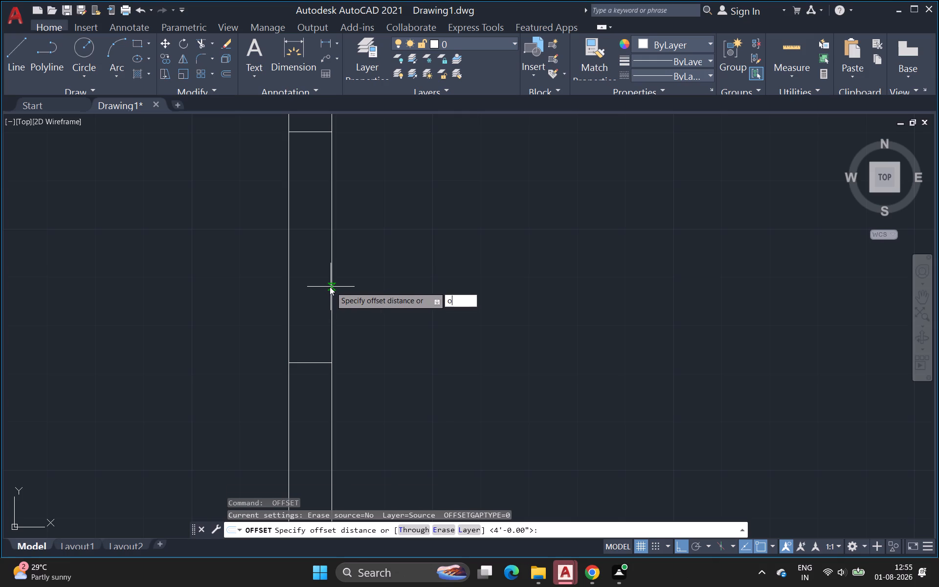
pyautogui.press('Return')
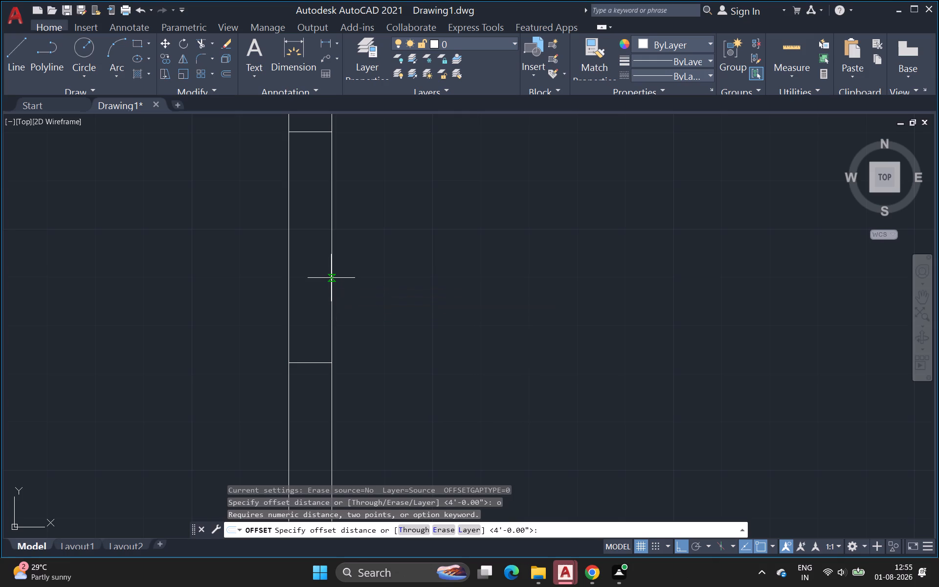
pyautogui.moveTo(331, 278); pyautogui.dragTo(322, 275)
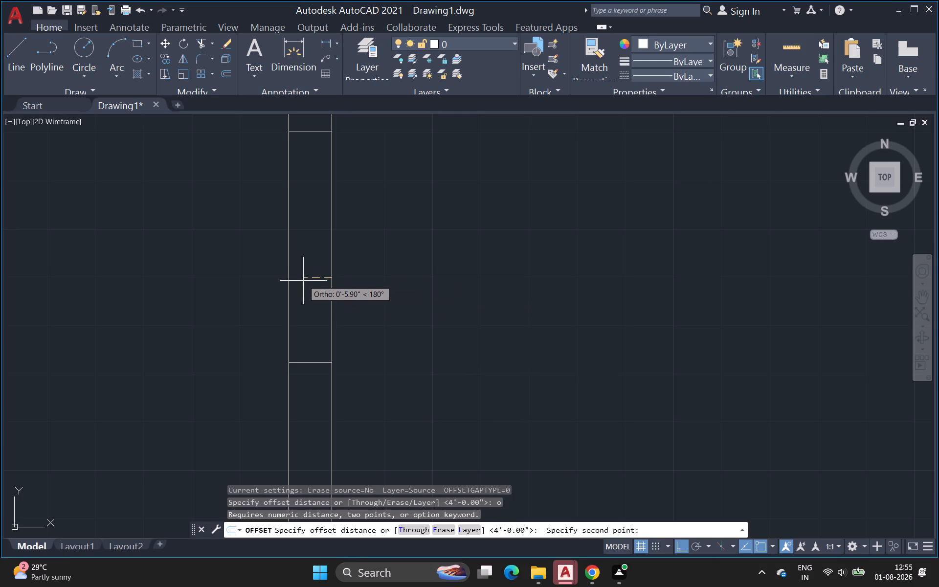
pyautogui.press('3')
pyautogui.press('.')
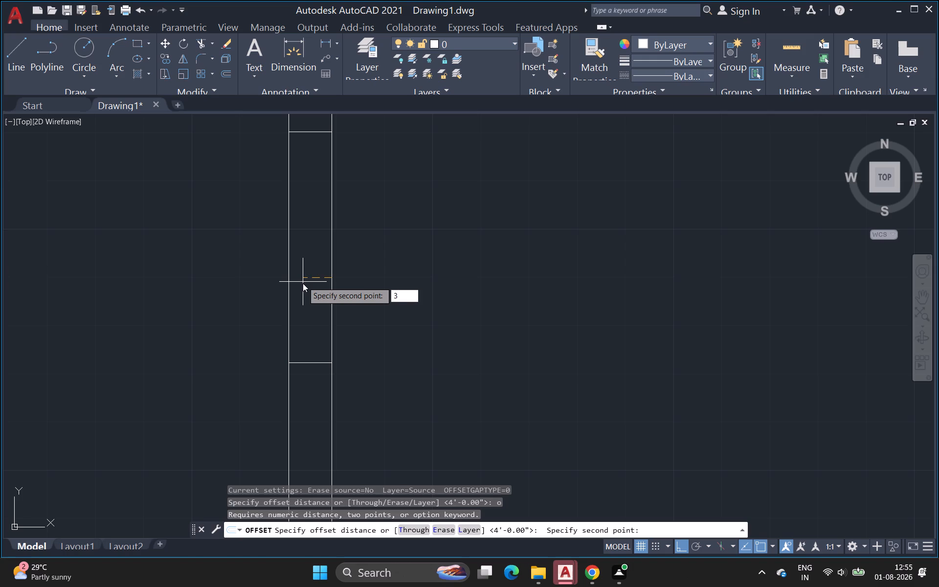
pyautogui.press('5')
pyautogui.press('Return')
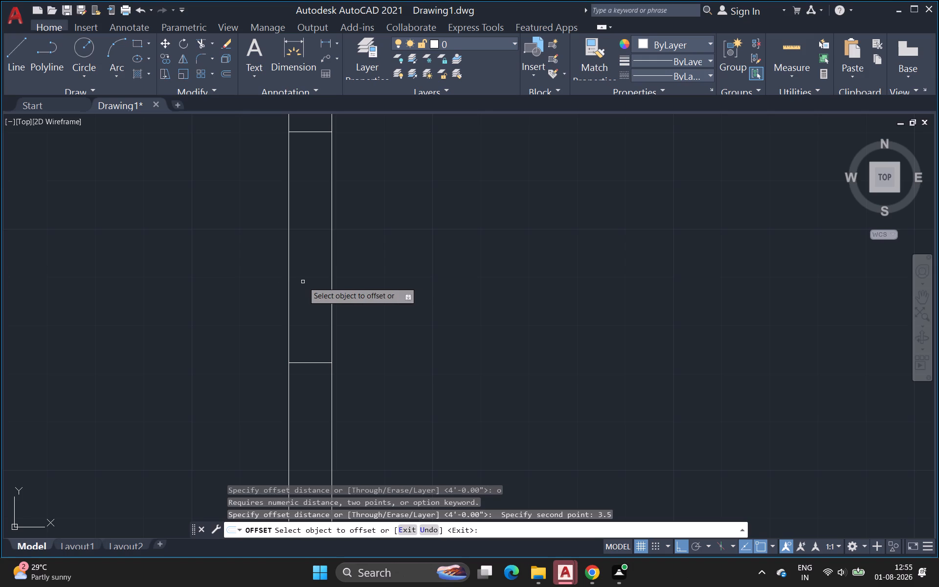
pyautogui.click(331, 263)
pyautogui.click(315, 266)
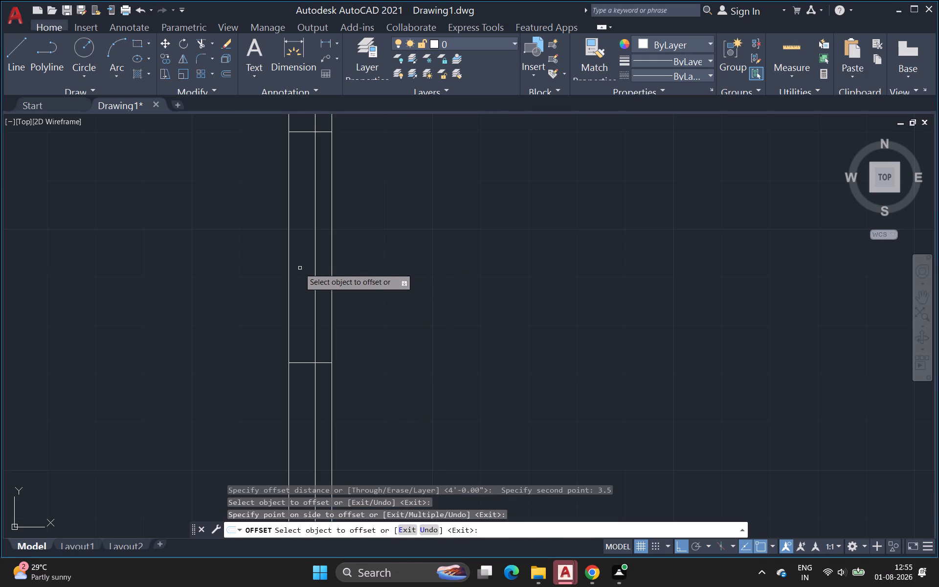
pyautogui.click(289, 271)
pyautogui.click(294, 270)
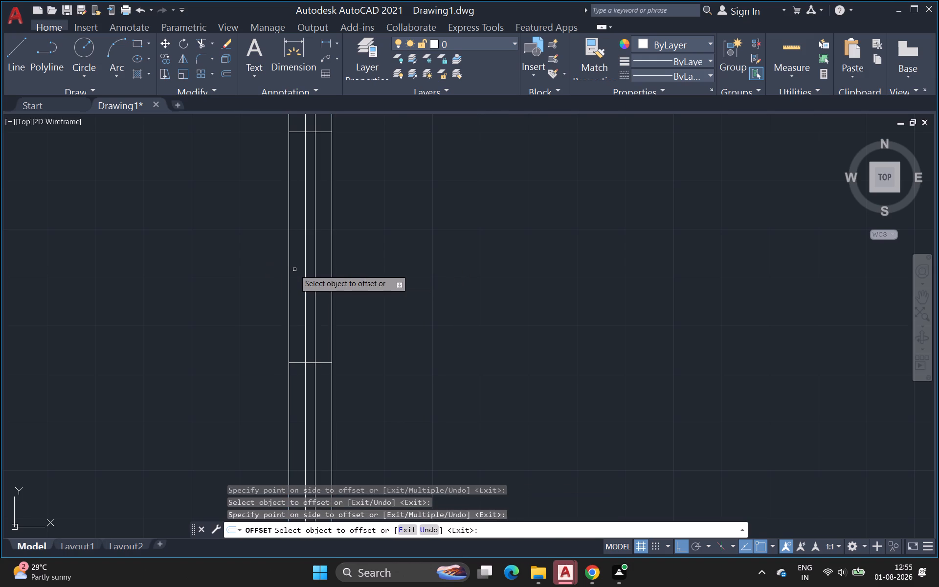
pyautogui.scroll(-2, 326, 271)
pyautogui.moveTo(324, 277); pyautogui.dragTo(304, 351, button='middle')
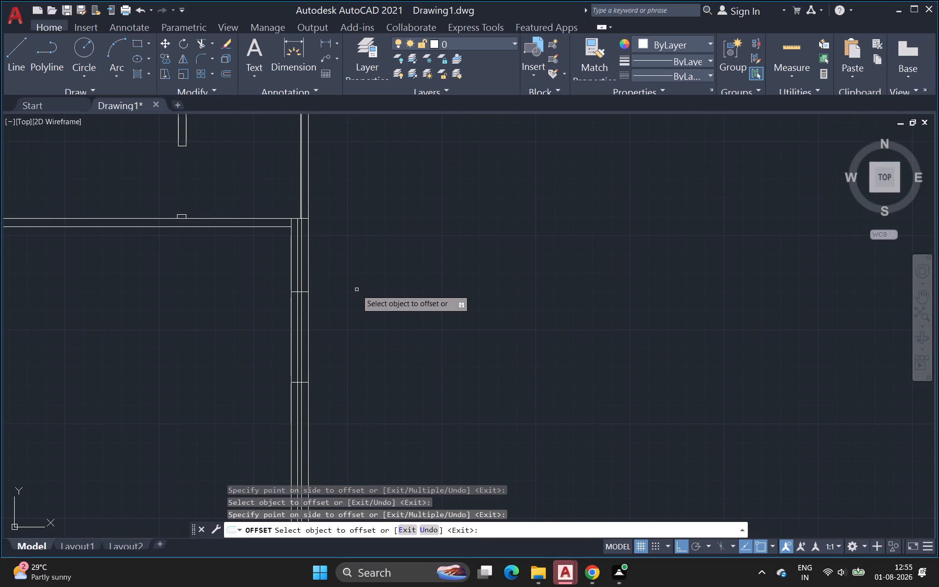
pyautogui.moveTo(356, 289); pyautogui.dragTo(355, 297, button='middle')
pyautogui.scroll(-1, 356, 290)
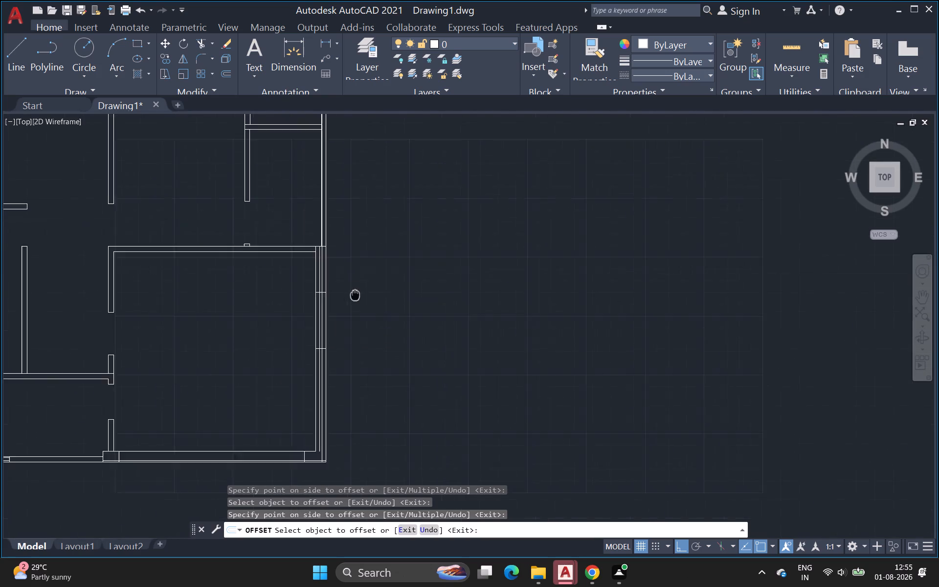
pyautogui.moveTo(355, 297); pyautogui.dragTo(326, 349, button='middle')
pyautogui.press('Escape')
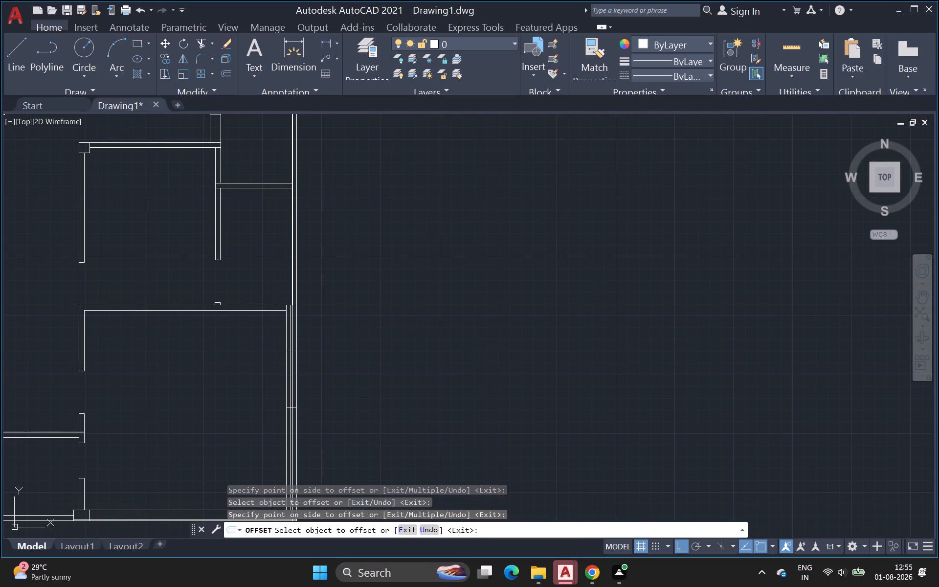
# Trim the 3.5" offset lines above and below the 4' opening in the lower-right room's right wall.
pyautogui.write('tr')
pyautogui.press('Return')
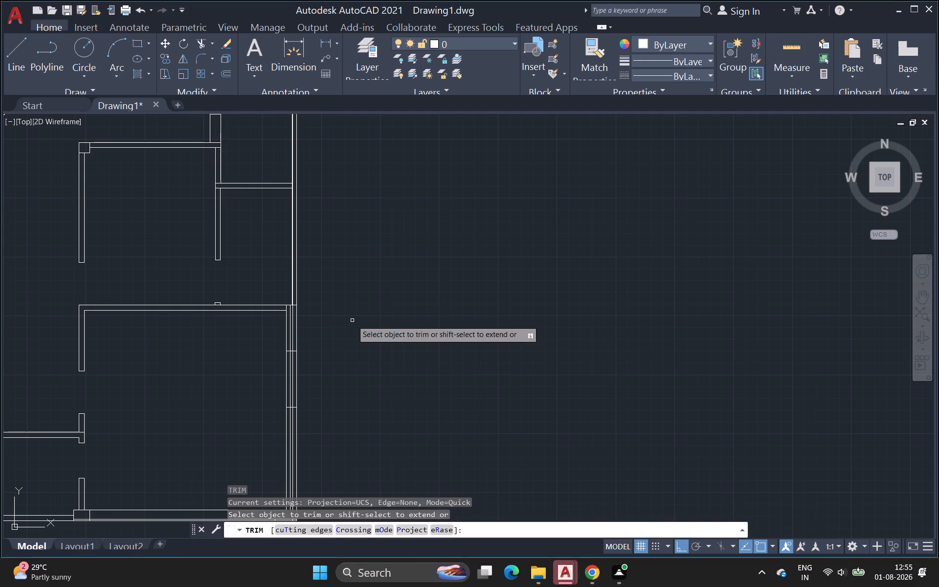
pyautogui.click(293, 328)
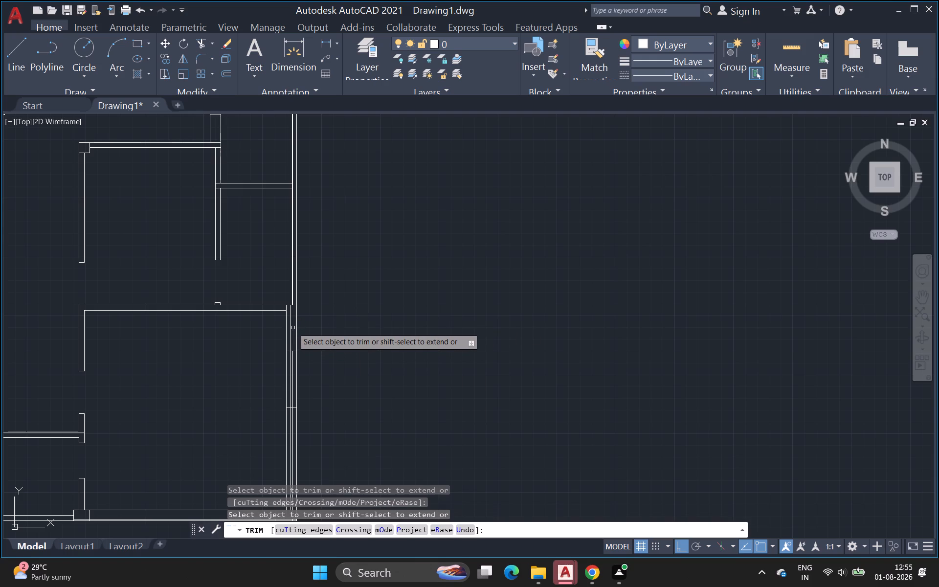
pyautogui.click(291, 327)
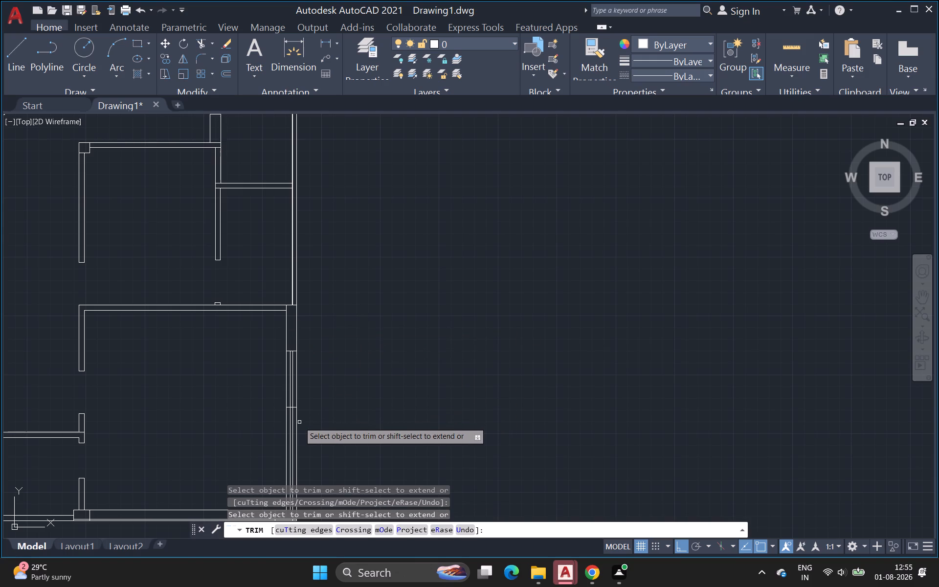
pyautogui.click(292, 424)
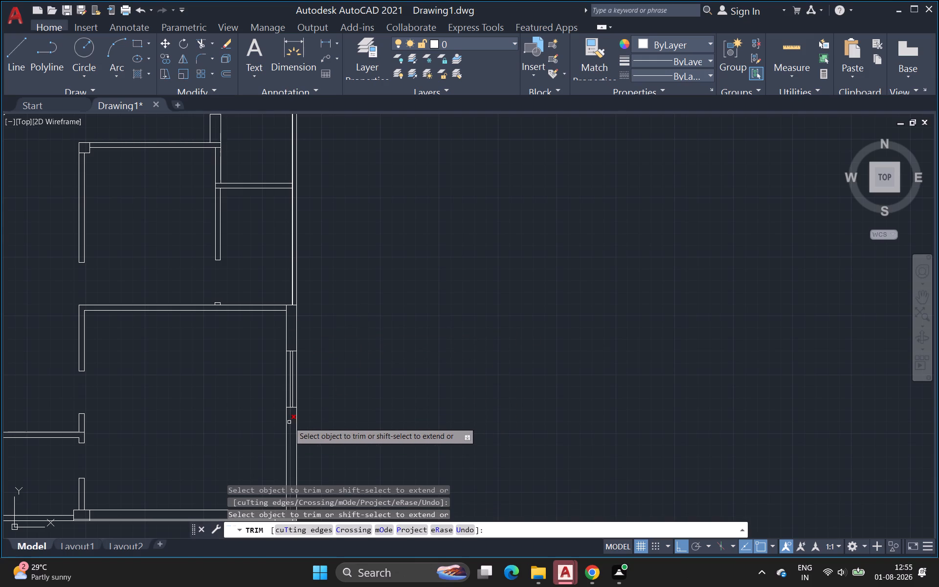
pyautogui.click(289, 422)
pyautogui.scroll(-2, 350, 380)
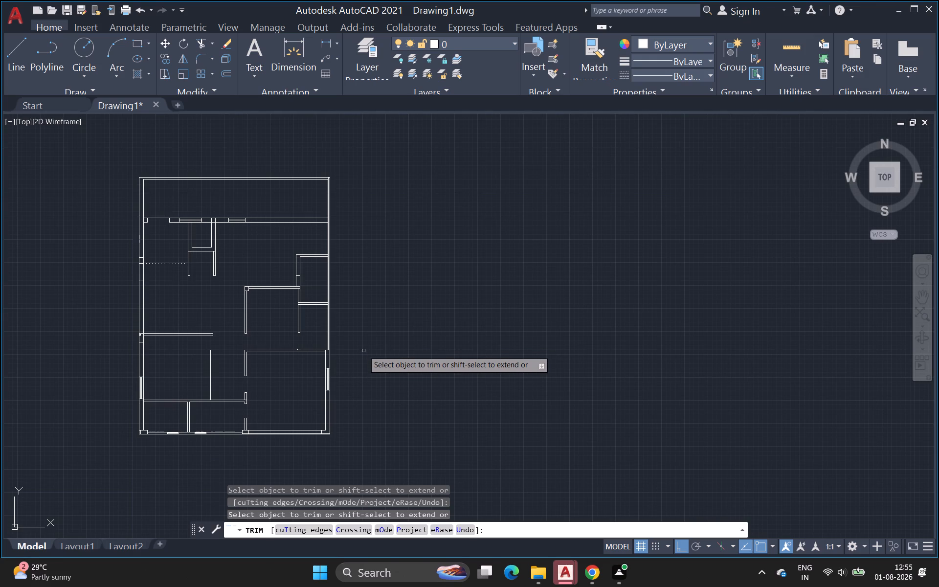
pyautogui.press('Escape')
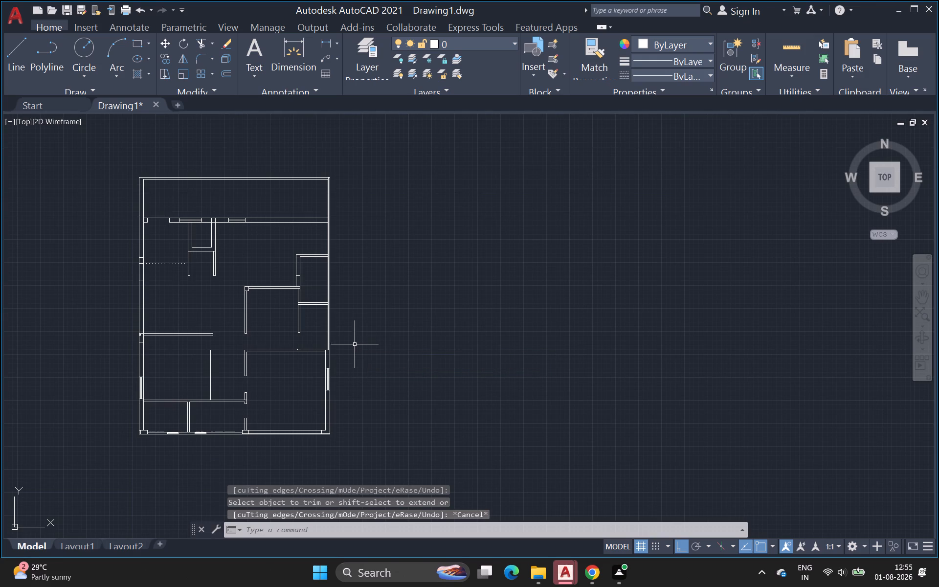
# Delete the extra vertical line just inside the inner face of the right wall's thinner upper portion.
pyautogui.scroll(3, 352, 345)
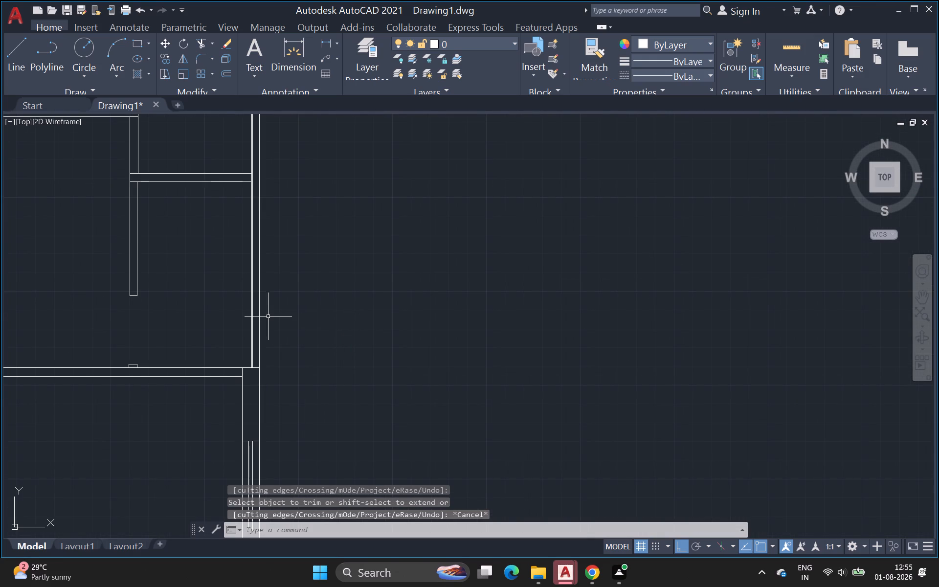
pyautogui.scroll(2, 268, 316)
pyautogui.scroll(-1, 235, 314)
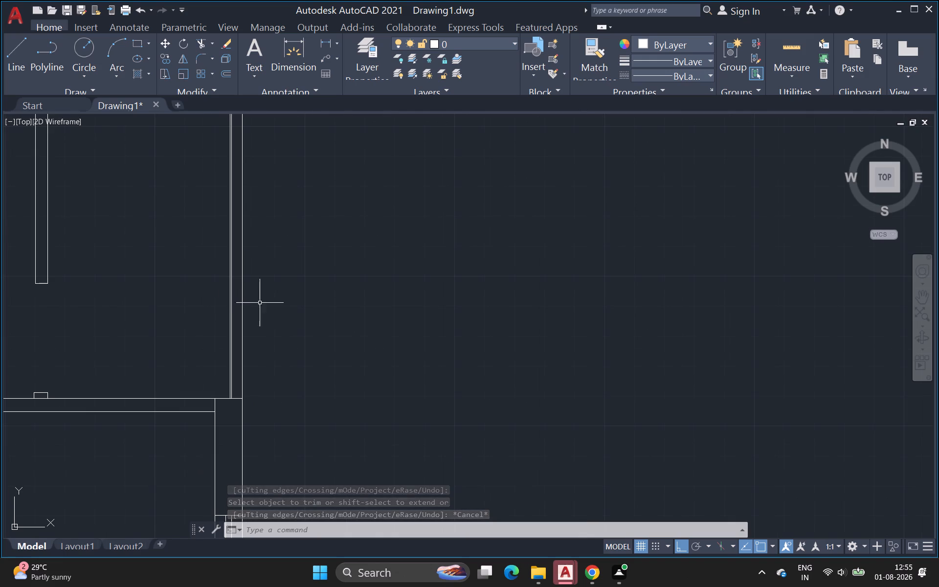
pyautogui.scroll(-1, 379, 297)
pyautogui.moveTo(385, 330); pyautogui.dragTo(397, 477, button='middle')
pyautogui.scroll(-1, 392, 357)
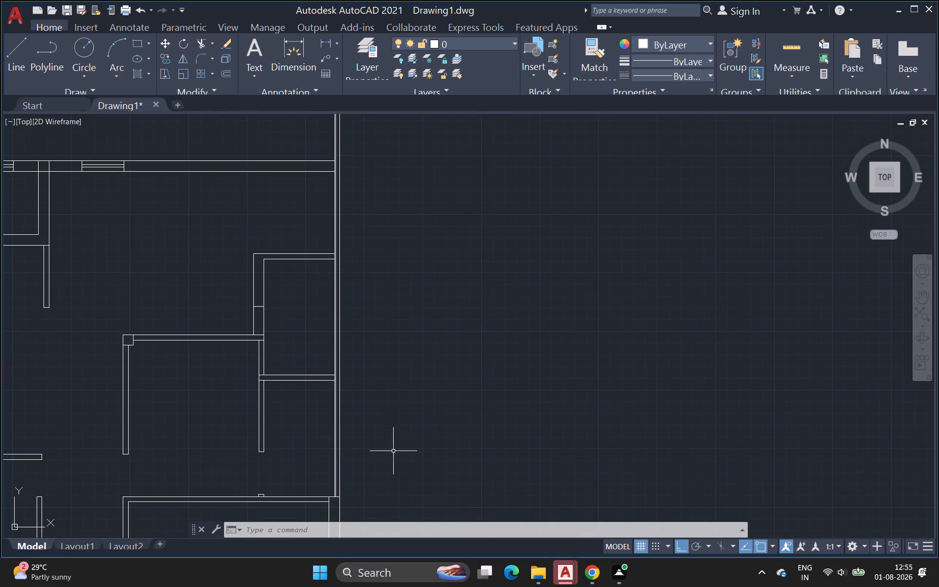
pyautogui.scroll(-2, 348, 306)
pyautogui.scroll(3, 348, 293)
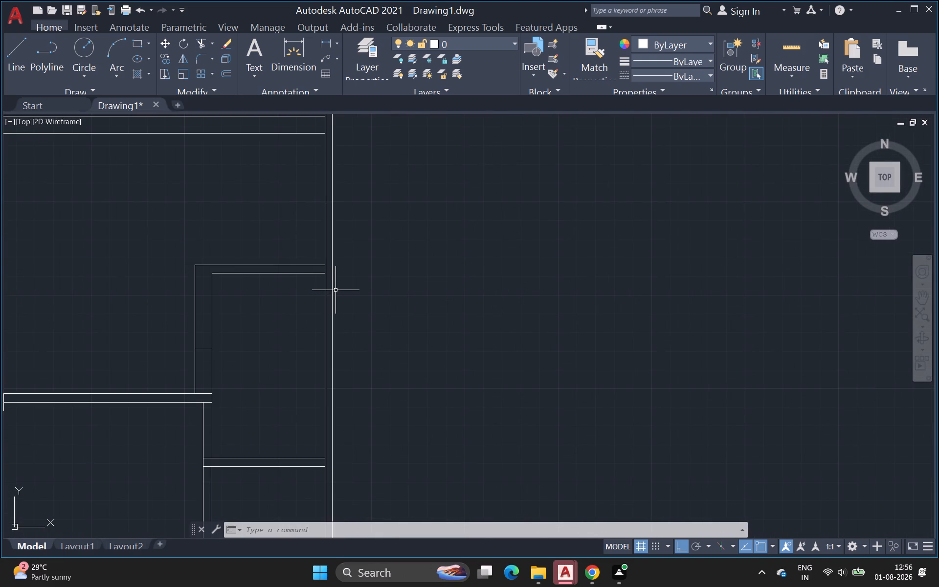
pyautogui.scroll(5, 335, 290)
pyautogui.scroll(-2, 266, 316)
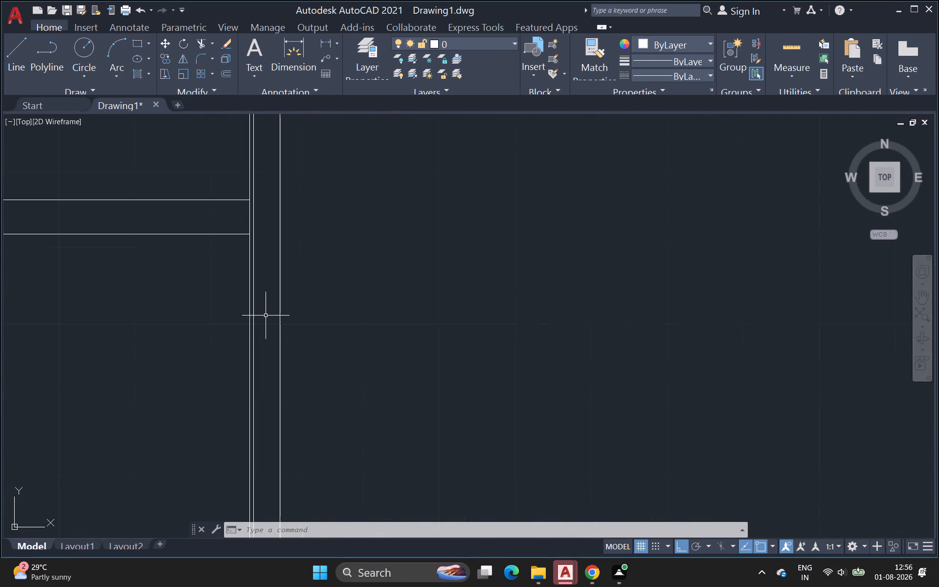
pyautogui.scroll(-1, 319, 301)
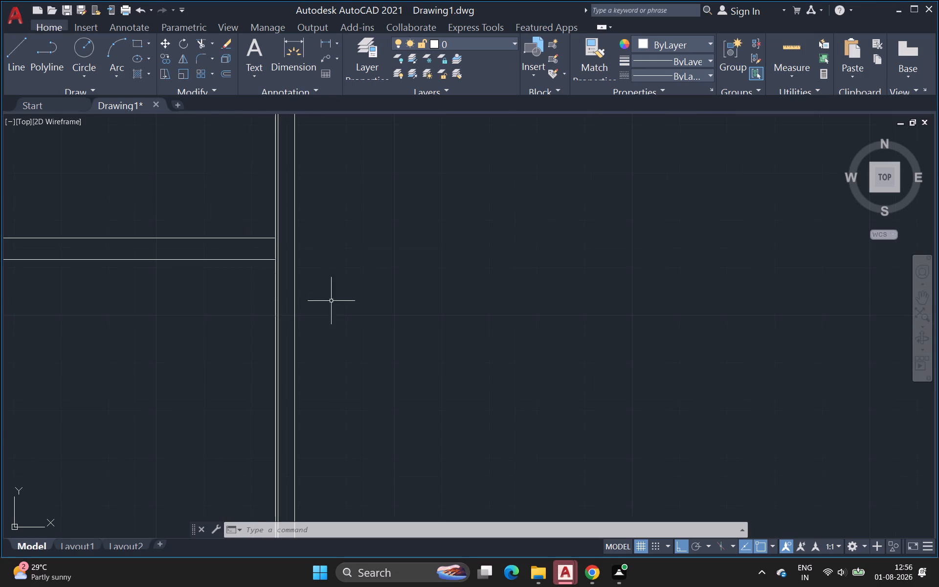
pyautogui.moveTo(358, 307); pyautogui.dragTo(469, 412, button='middle')
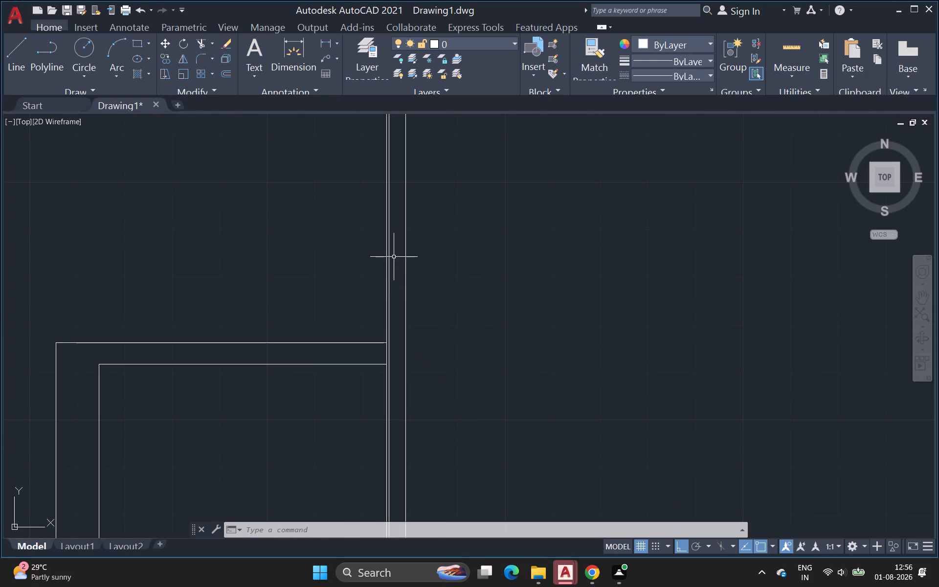
pyautogui.scroll(3, 388, 259)
pyautogui.click(388, 260)
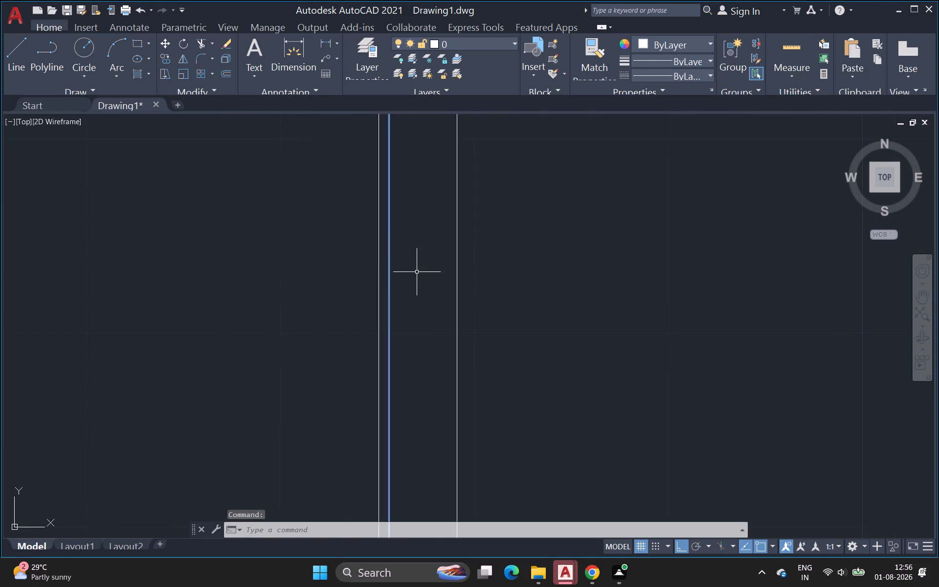
pyautogui.press('Delete')
# Draw a line across the right wall's thickness above the lower-right room, level with the lower end of the short partition.
pyautogui.scroll(-5, 423, 272)
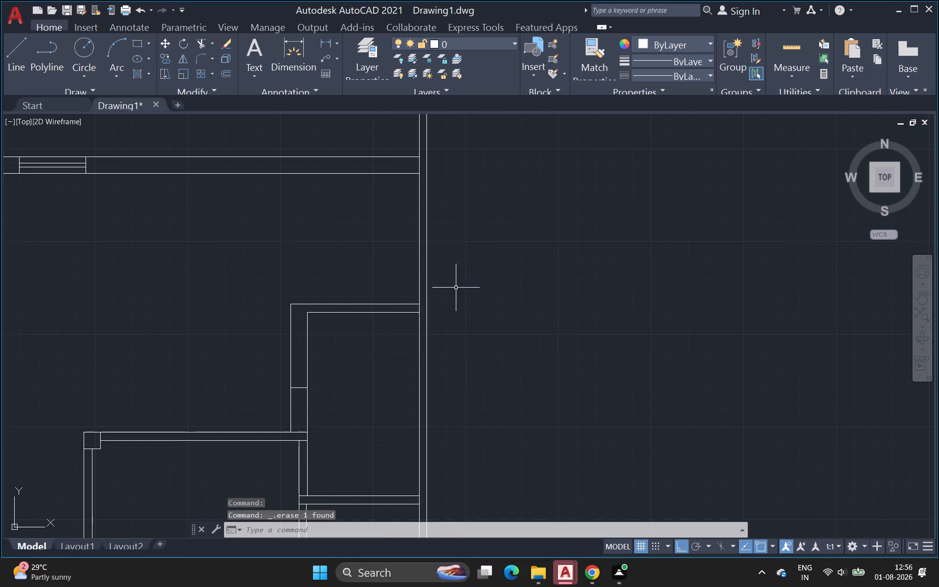
pyautogui.moveTo(470, 316); pyautogui.dragTo(413, 223, button='middle')
pyautogui.scroll(-1, 428, 321)
pyautogui.moveTo(428, 326); pyautogui.dragTo(407, 271, button='middle')
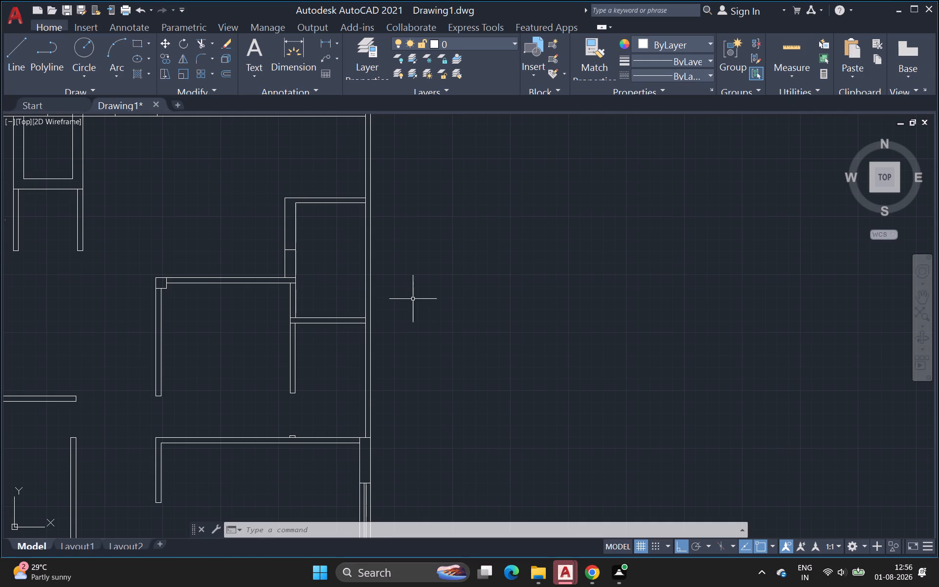
pyautogui.moveTo(547, 284); pyautogui.dragTo(391, 288, button='middle')
pyautogui.scroll(-1, 546, 285)
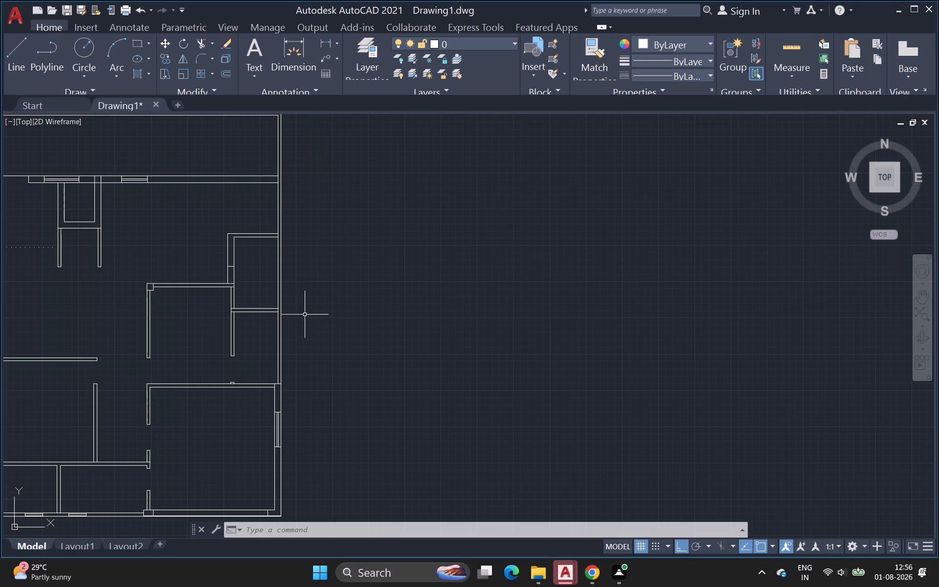
pyautogui.click(18, 51)
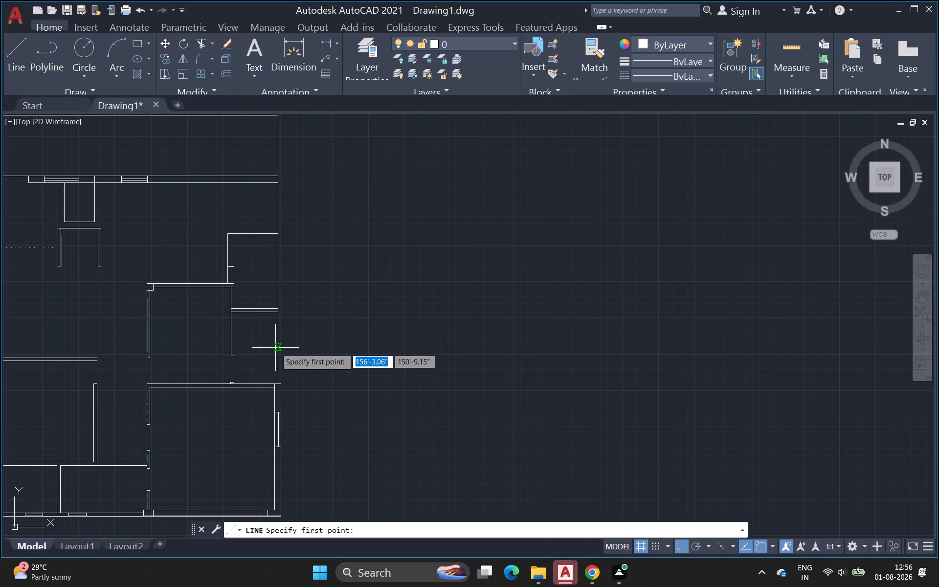
pyautogui.scroll(2, 275, 348)
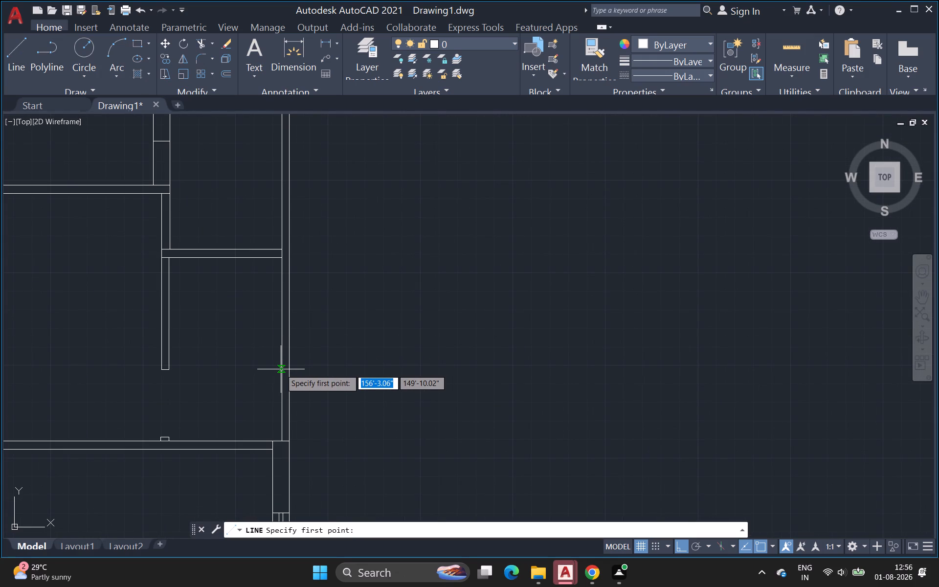
pyautogui.click(281, 369)
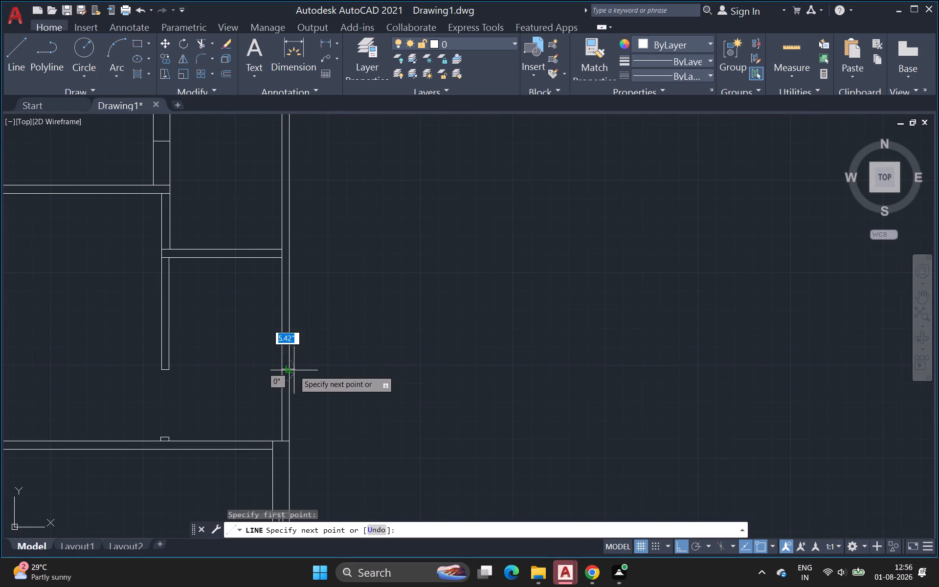
pyautogui.click(290, 371)
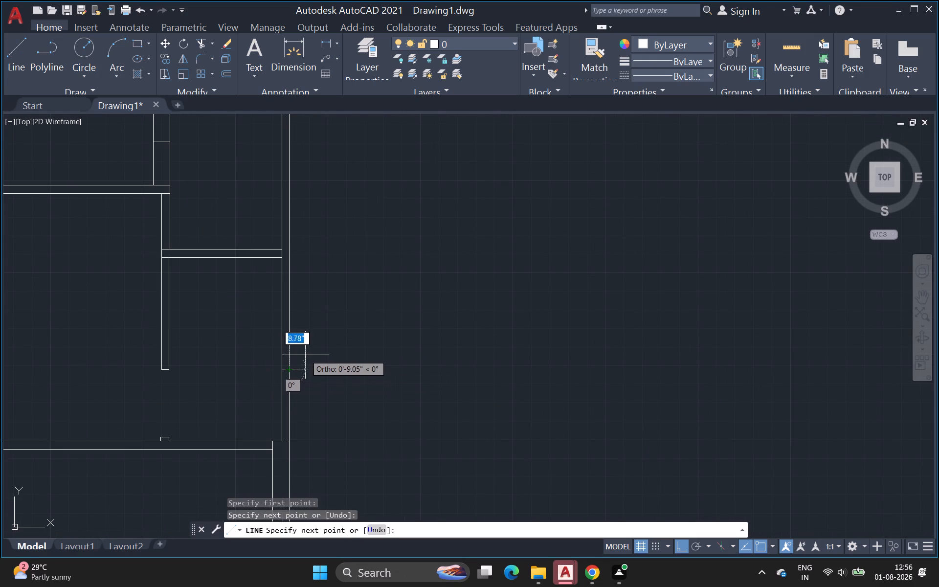
pyautogui.press('Escape')
# Offset the new cross line in the thin right wall upward by 2' to mark the opening's other end.
pyautogui.press('o')
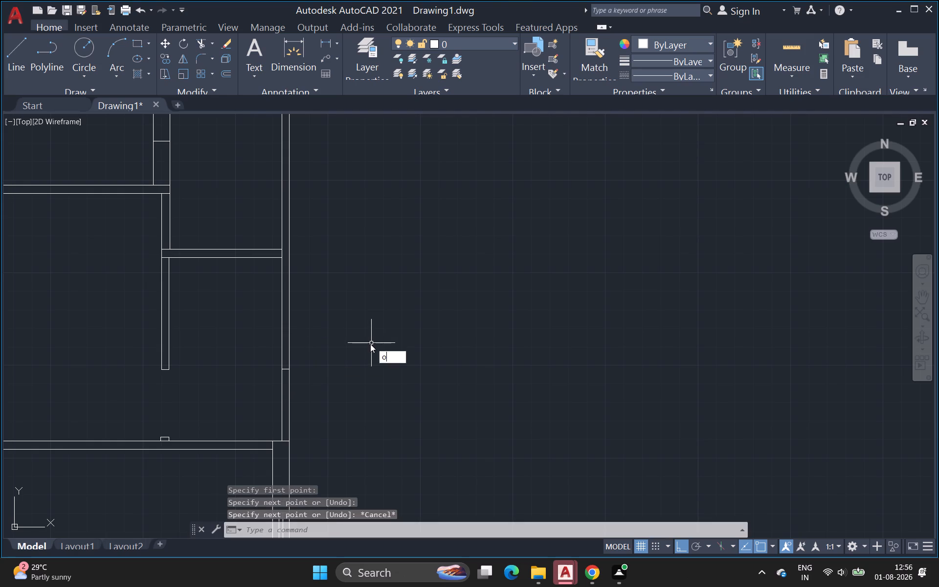
pyautogui.press('Return')
pyautogui.scroll(2, 280, 370)
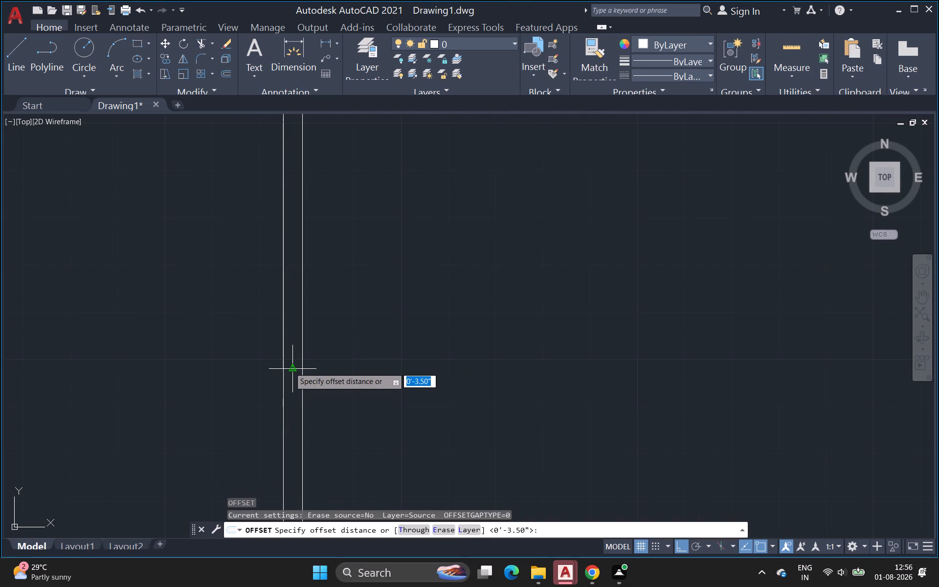
pyautogui.press('2')
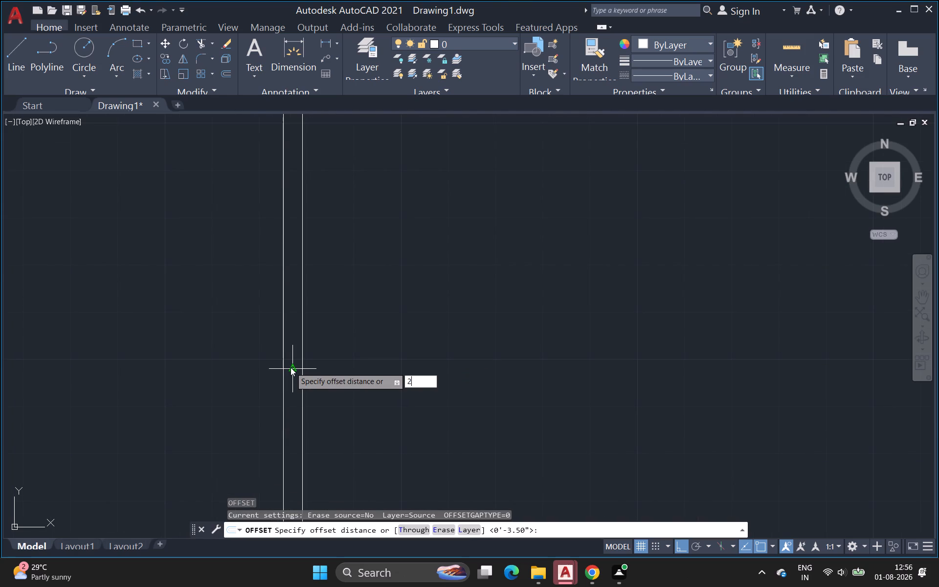
pyautogui.press("'")
pyautogui.press('Return')
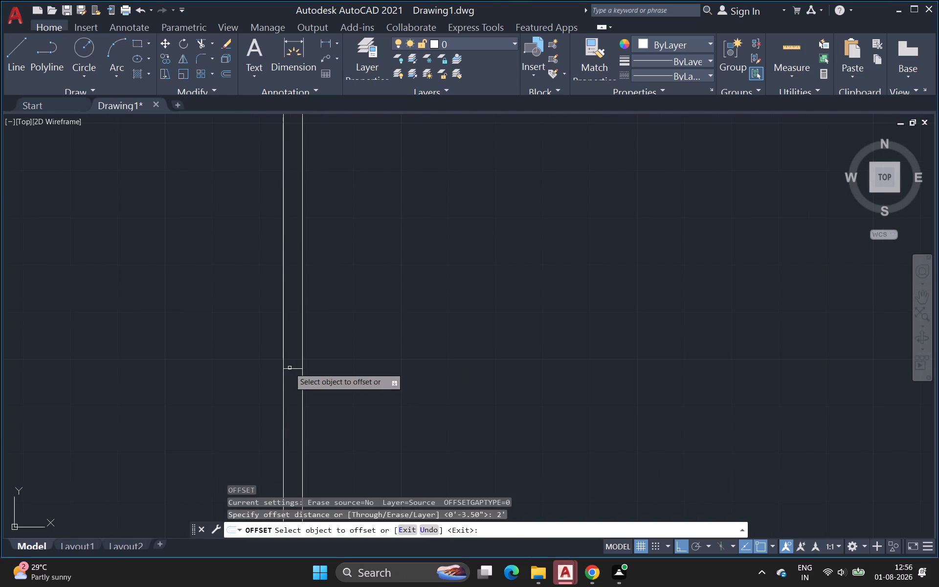
pyautogui.click(290, 368)
pyautogui.click(299, 317)
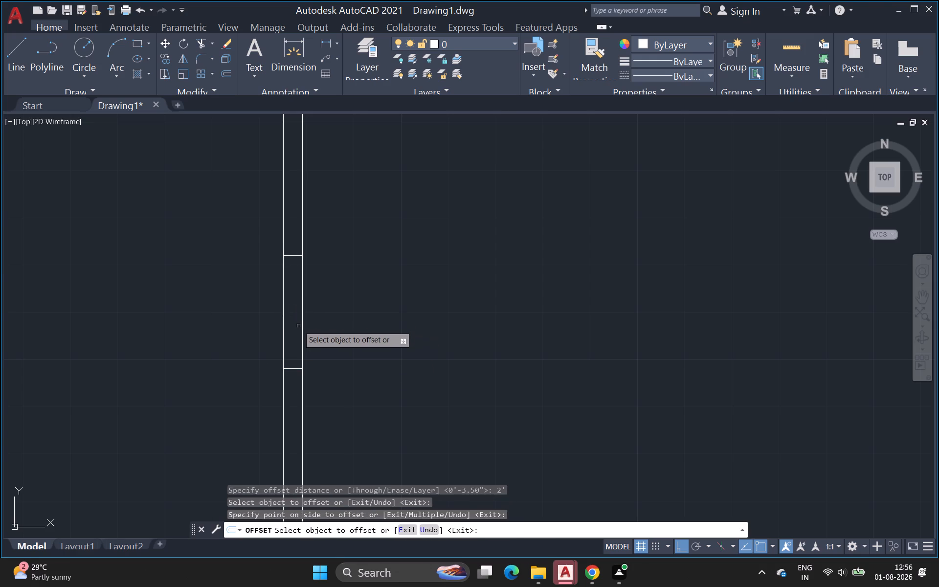
pyautogui.press('space')
# Offset the thin right wall's outer and inner face lines by 1" into the wall thickness at the 2' opening.
pyautogui.press('space')
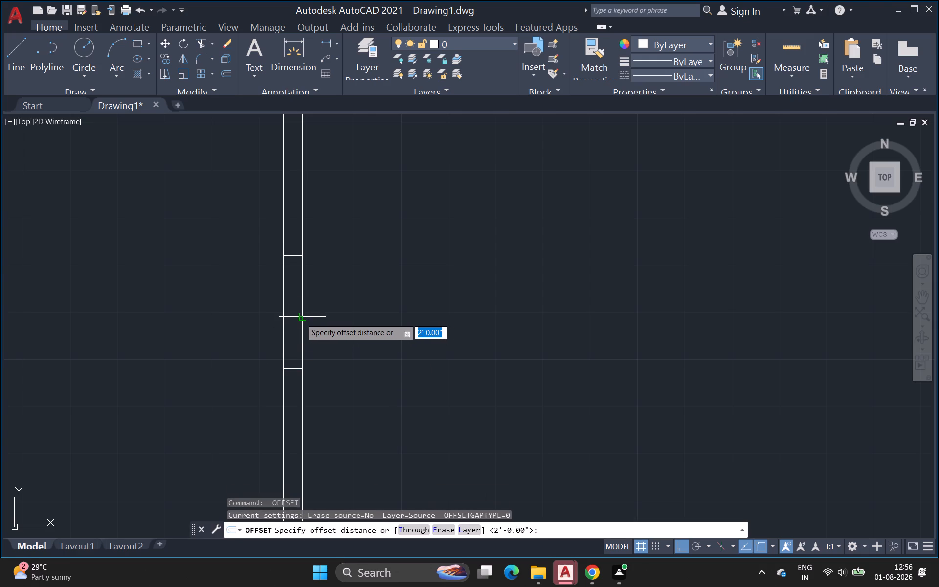
pyautogui.click(301, 318)
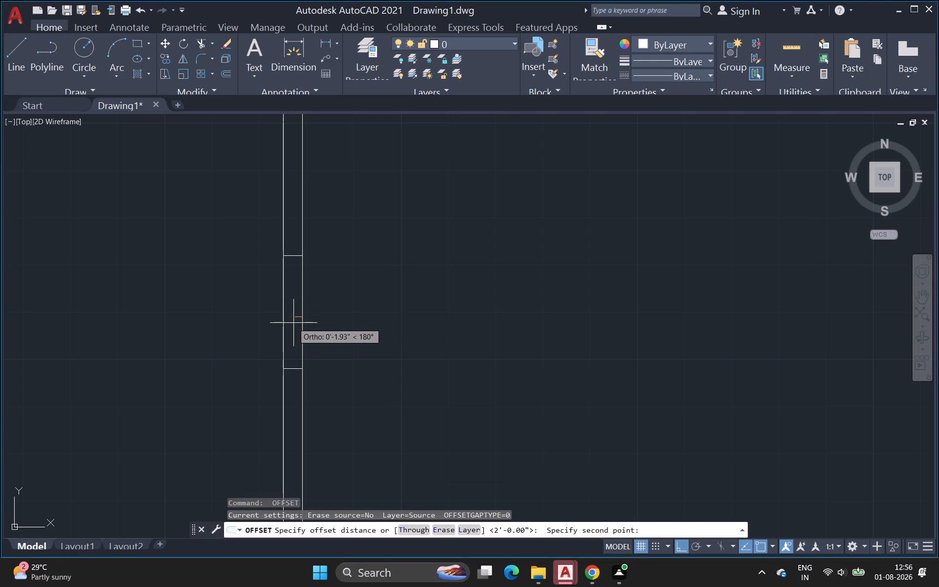
pyautogui.press('1')
pyautogui.hotkey('shift', '"')
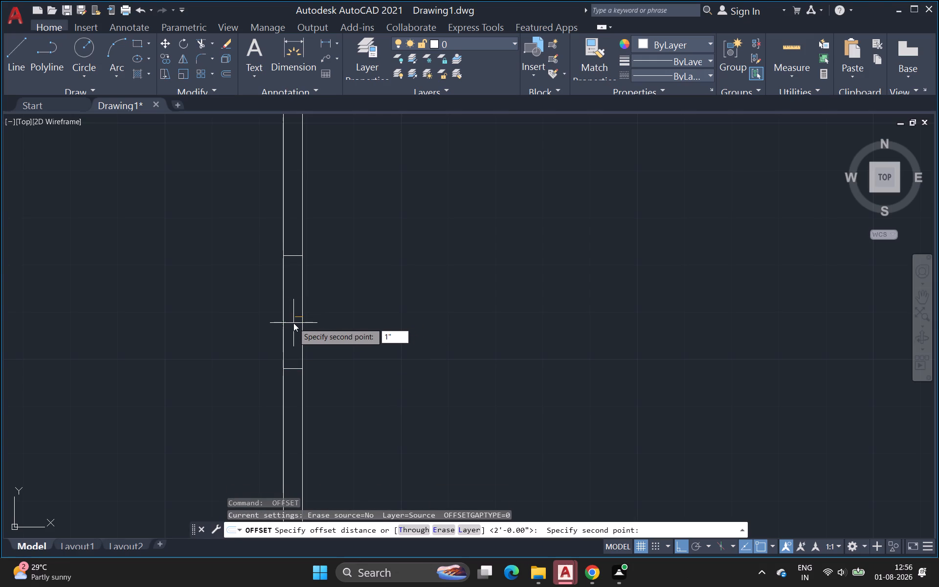
pyautogui.press('Return')
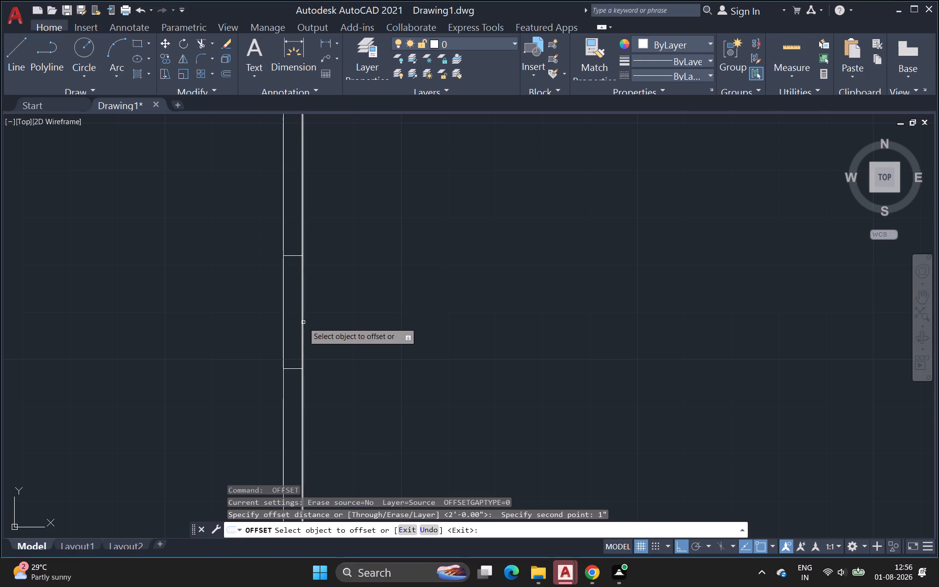
pyautogui.click(302, 321)
pyautogui.click(294, 321)
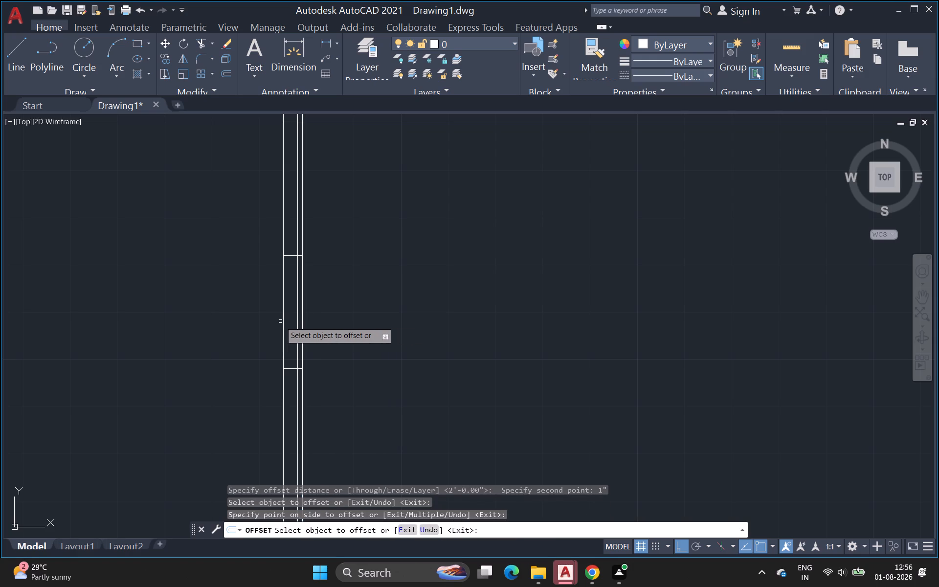
pyautogui.click(282, 321)
pyautogui.click(289, 317)
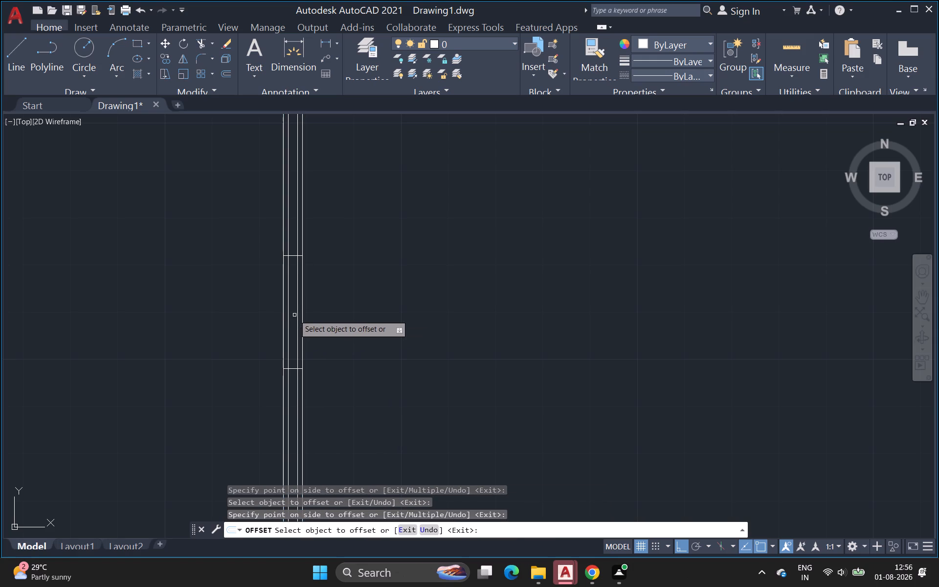
pyautogui.press('Escape')
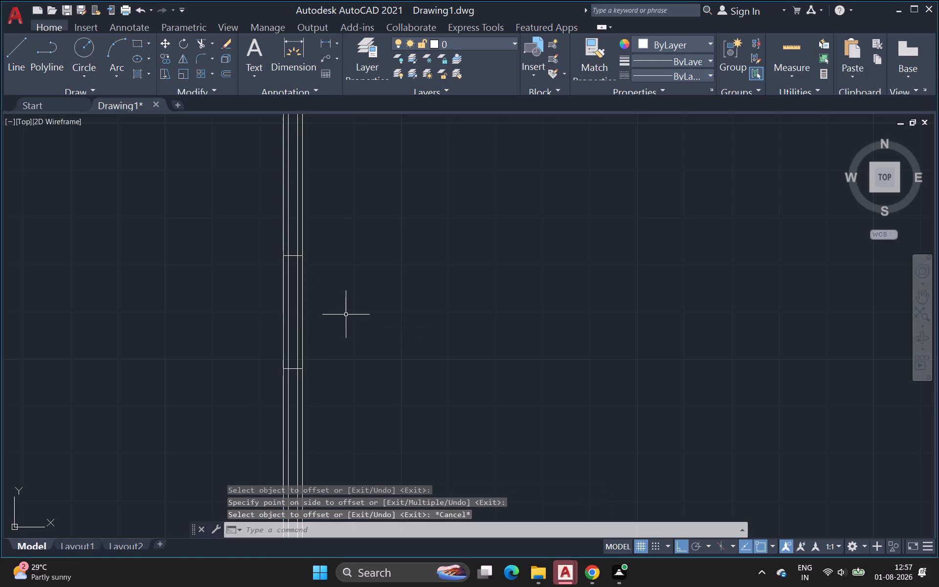
# Trim the inset lines above and below the 2' opening in the thin right wall, keeping only the parts inside it.
pyautogui.press('t')
pyautogui.press('r')
pyautogui.press('space')
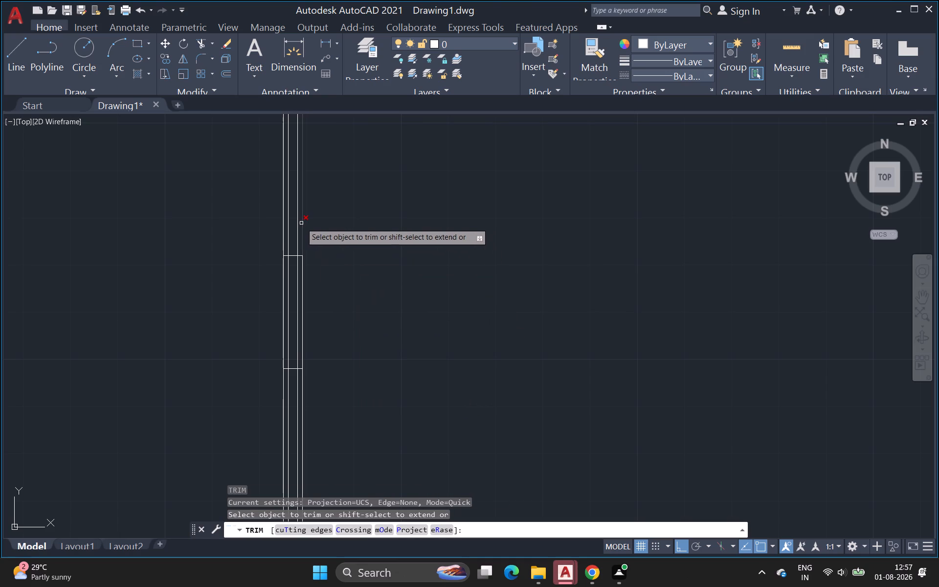
pyautogui.click(298, 225)
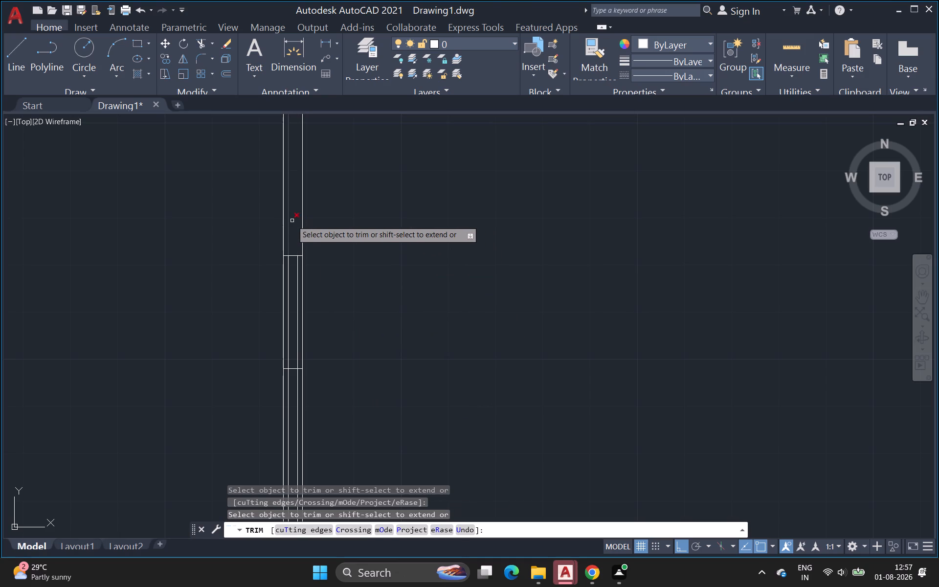
pyautogui.click(289, 216)
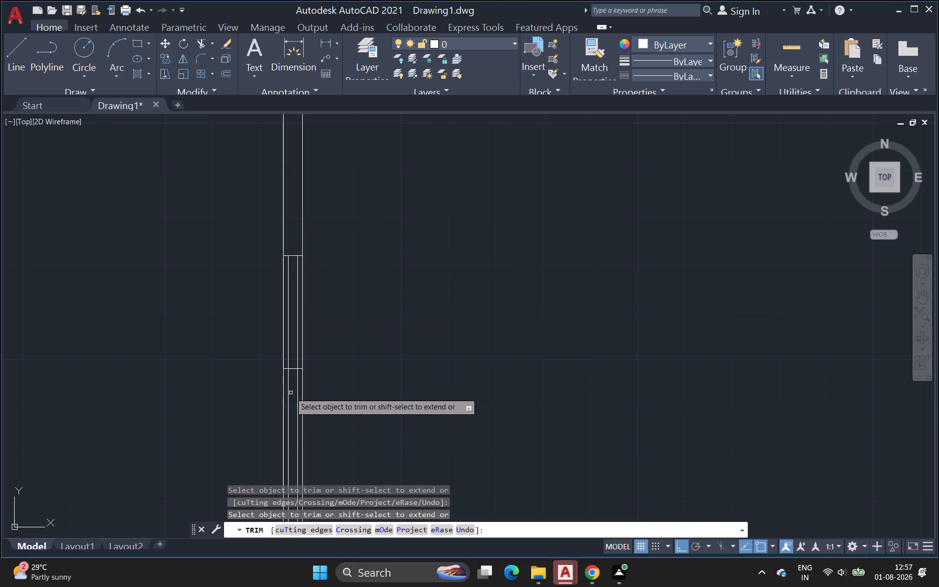
pyautogui.click(290, 393)
pyautogui.click(298, 388)
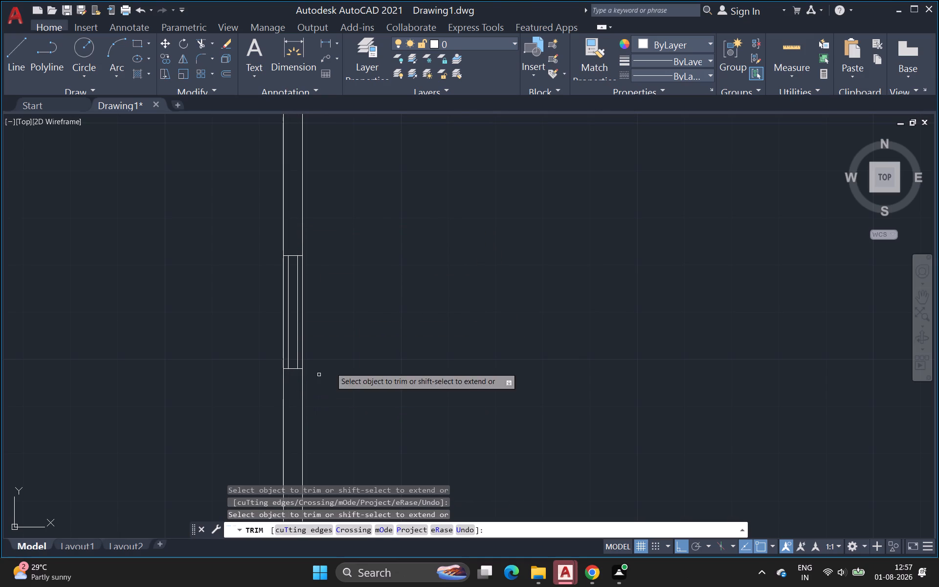
pyautogui.scroll(-2, 406, 330)
pyautogui.moveTo(407, 329); pyautogui.dragTo(372, 427, button='middle')
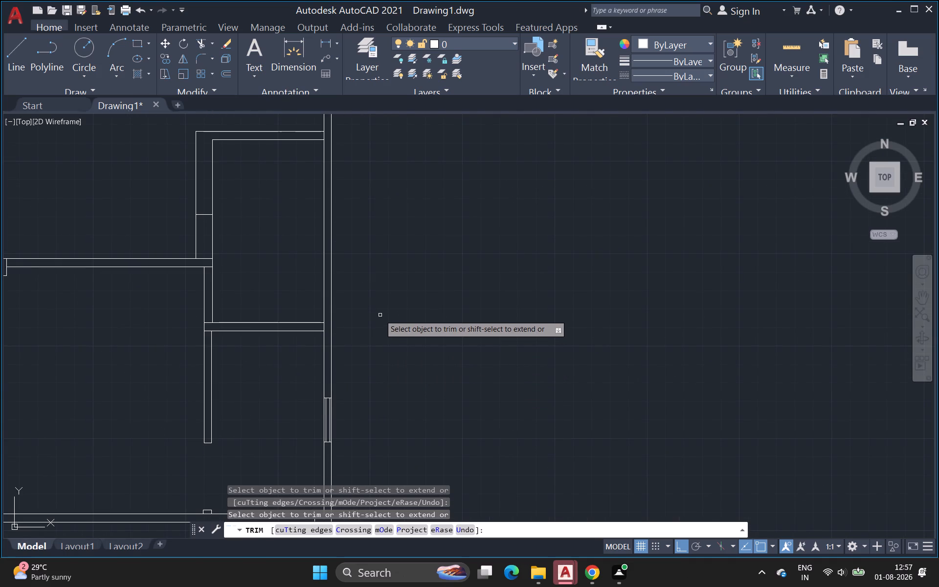
pyautogui.moveTo(379, 306); pyautogui.dragTo(366, 372, button='middle')
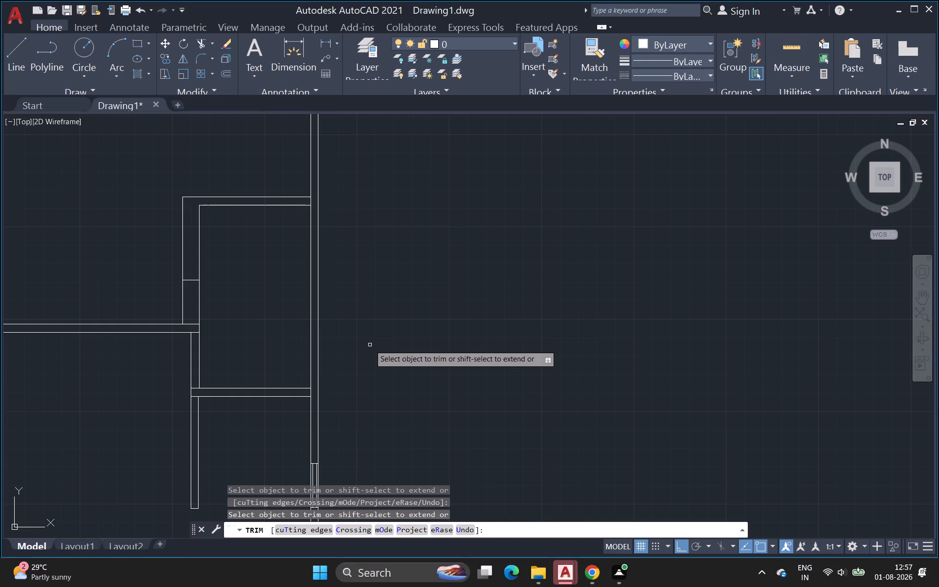
pyautogui.moveTo(373, 304); pyautogui.dragTo(372, 308, button='middle')
pyautogui.press('`')
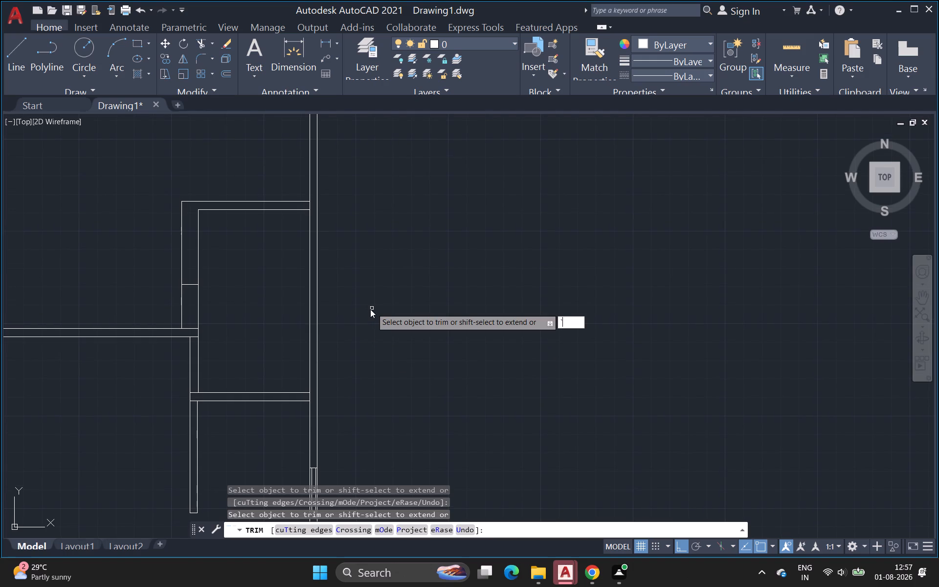
pyautogui.press('Escape')
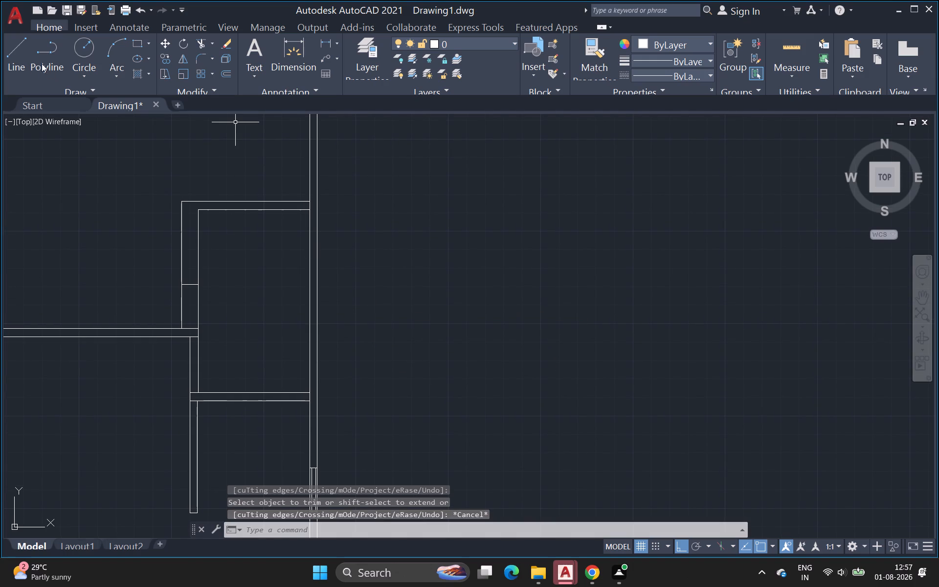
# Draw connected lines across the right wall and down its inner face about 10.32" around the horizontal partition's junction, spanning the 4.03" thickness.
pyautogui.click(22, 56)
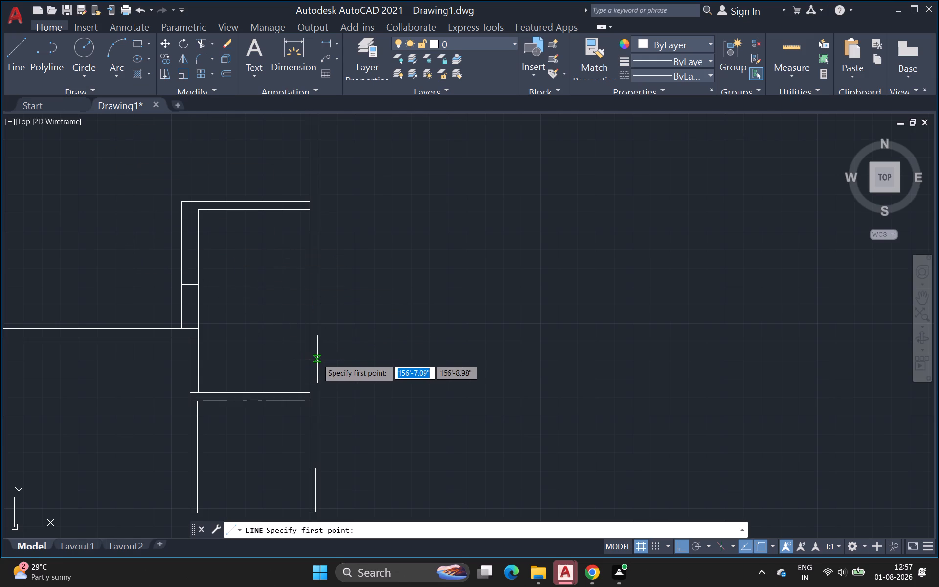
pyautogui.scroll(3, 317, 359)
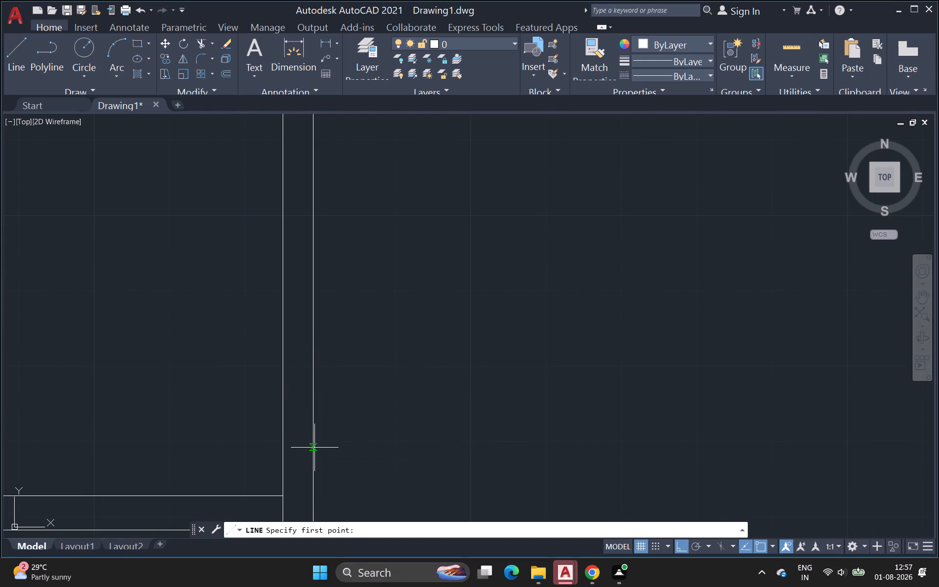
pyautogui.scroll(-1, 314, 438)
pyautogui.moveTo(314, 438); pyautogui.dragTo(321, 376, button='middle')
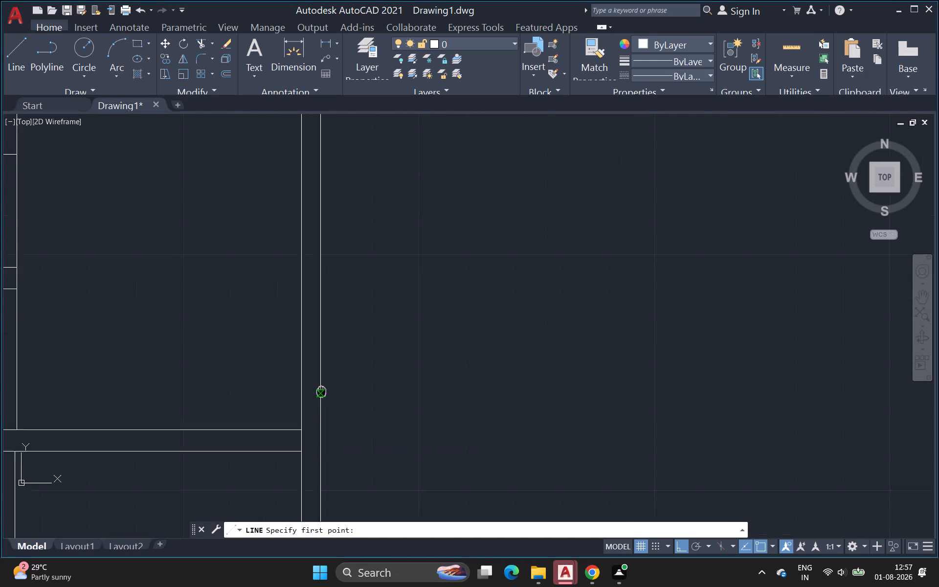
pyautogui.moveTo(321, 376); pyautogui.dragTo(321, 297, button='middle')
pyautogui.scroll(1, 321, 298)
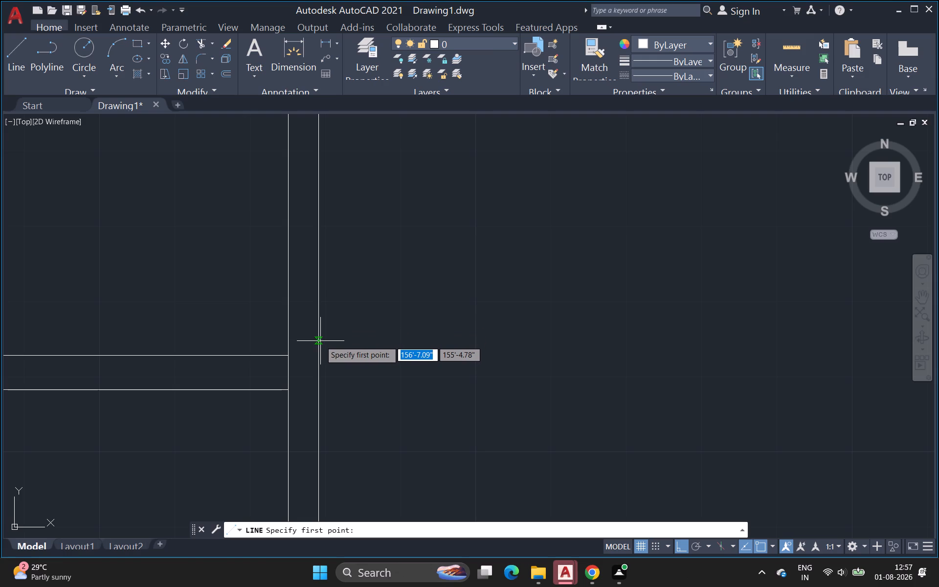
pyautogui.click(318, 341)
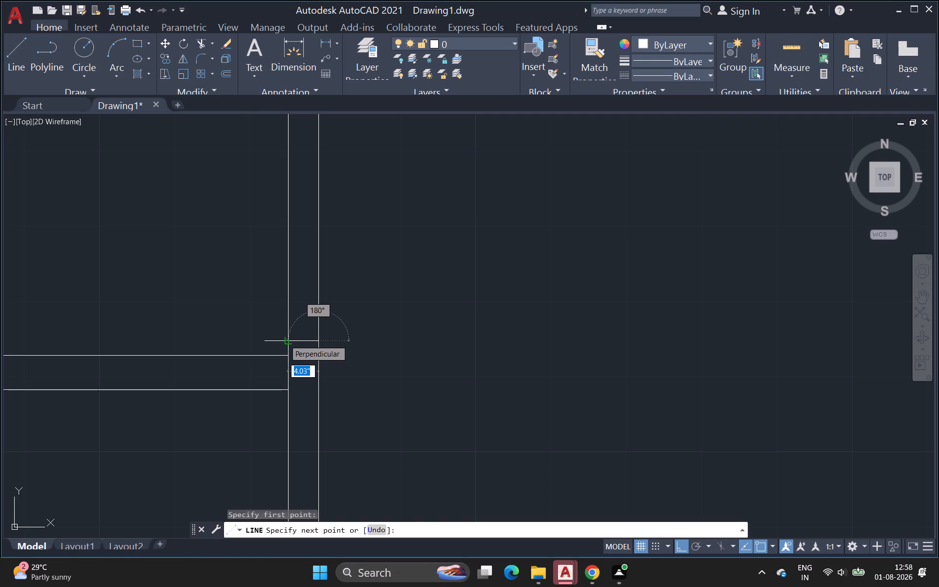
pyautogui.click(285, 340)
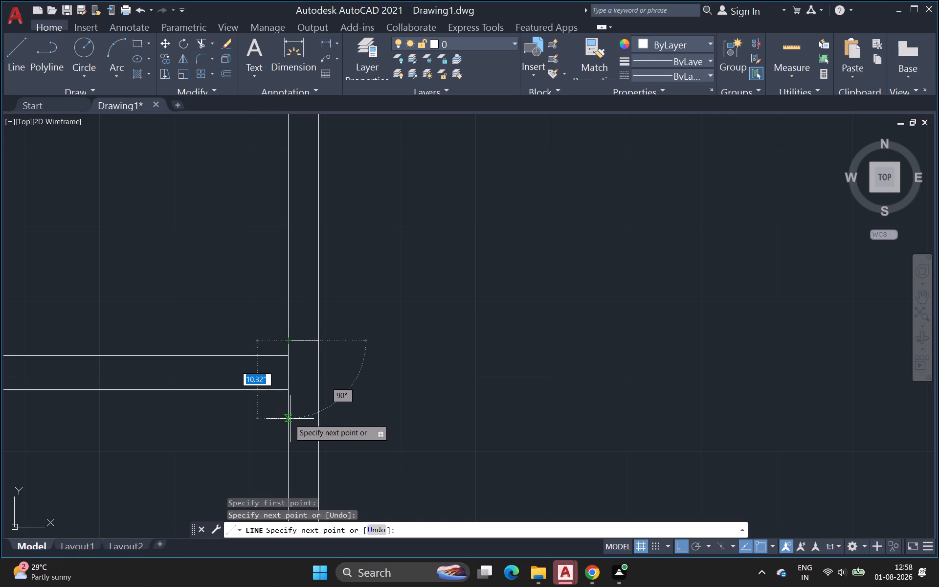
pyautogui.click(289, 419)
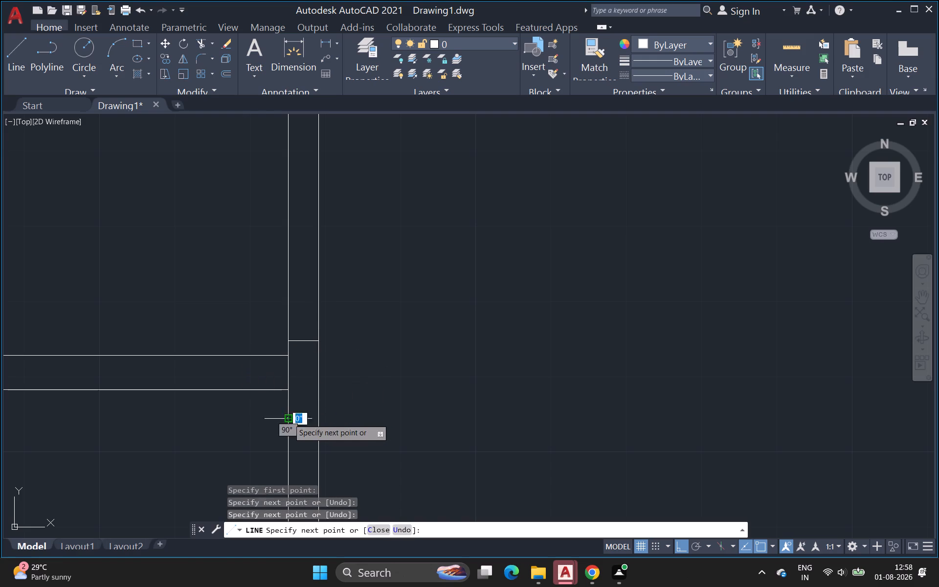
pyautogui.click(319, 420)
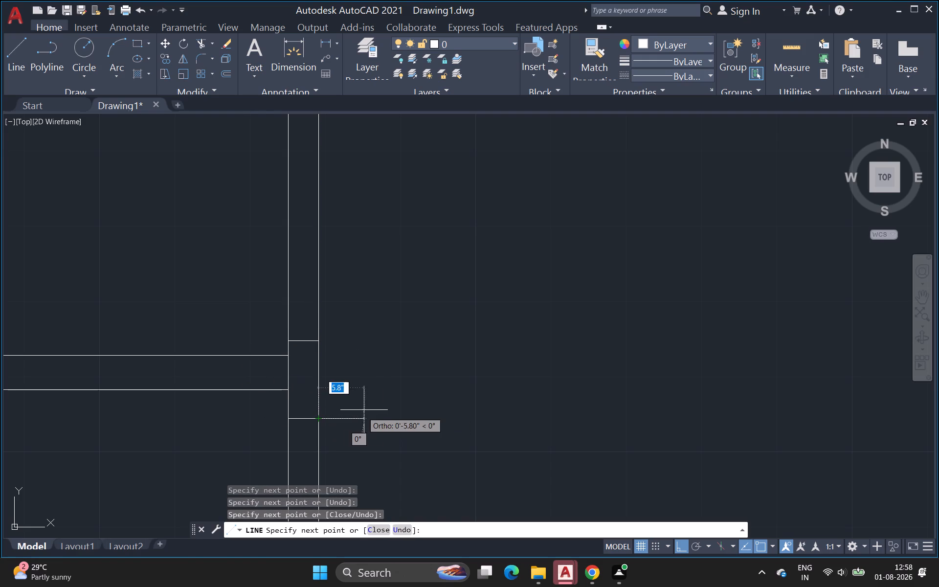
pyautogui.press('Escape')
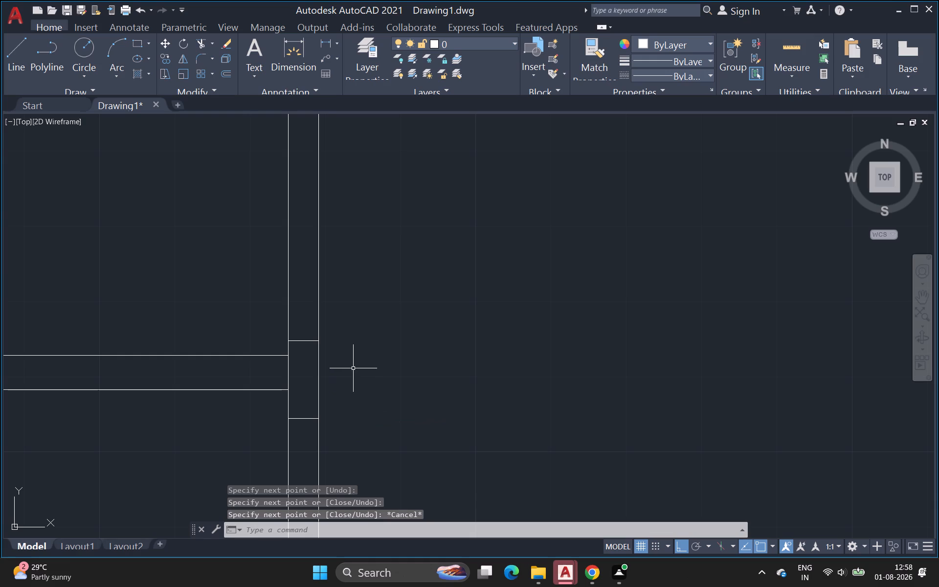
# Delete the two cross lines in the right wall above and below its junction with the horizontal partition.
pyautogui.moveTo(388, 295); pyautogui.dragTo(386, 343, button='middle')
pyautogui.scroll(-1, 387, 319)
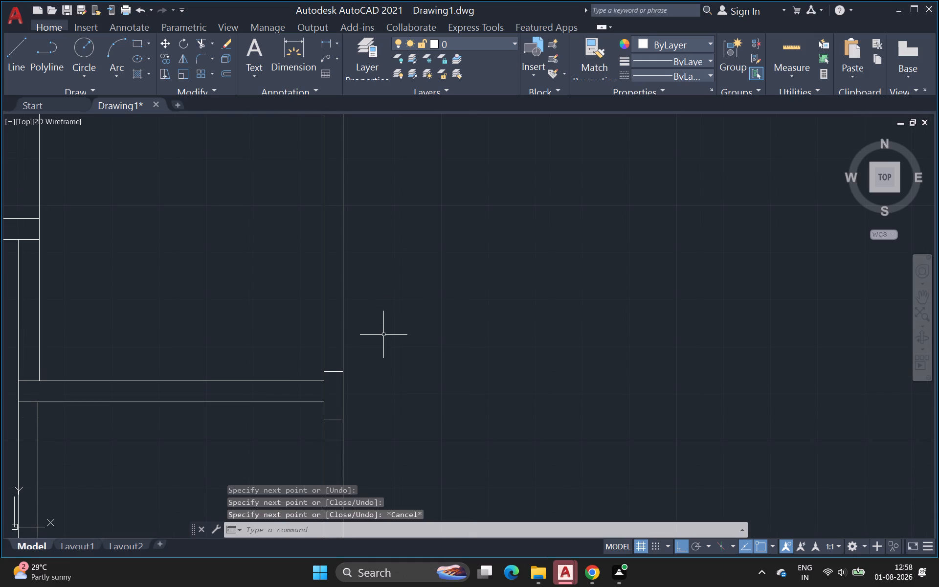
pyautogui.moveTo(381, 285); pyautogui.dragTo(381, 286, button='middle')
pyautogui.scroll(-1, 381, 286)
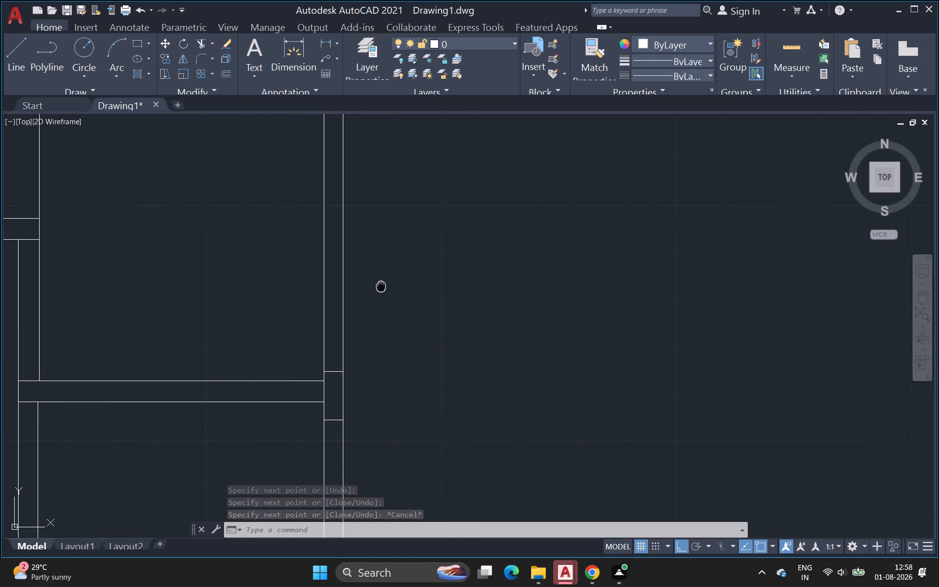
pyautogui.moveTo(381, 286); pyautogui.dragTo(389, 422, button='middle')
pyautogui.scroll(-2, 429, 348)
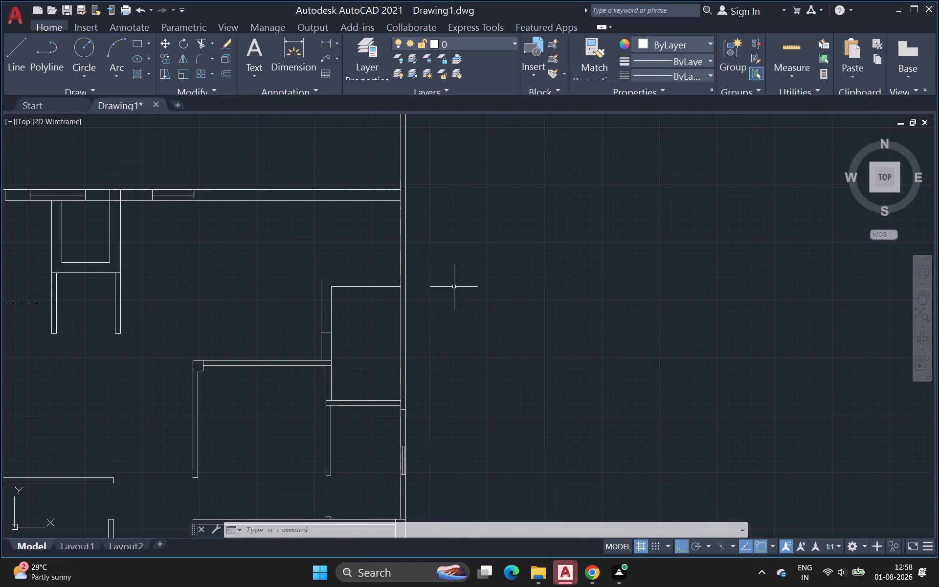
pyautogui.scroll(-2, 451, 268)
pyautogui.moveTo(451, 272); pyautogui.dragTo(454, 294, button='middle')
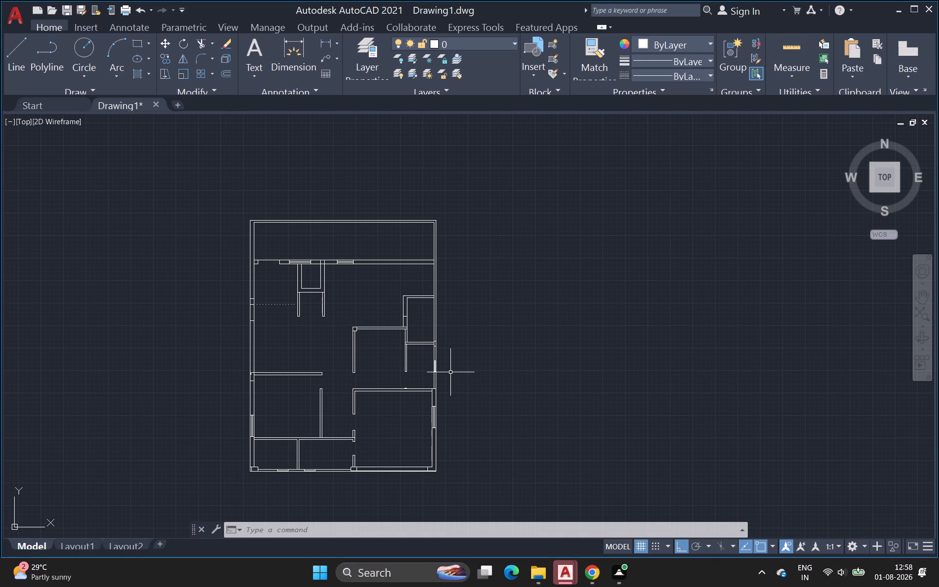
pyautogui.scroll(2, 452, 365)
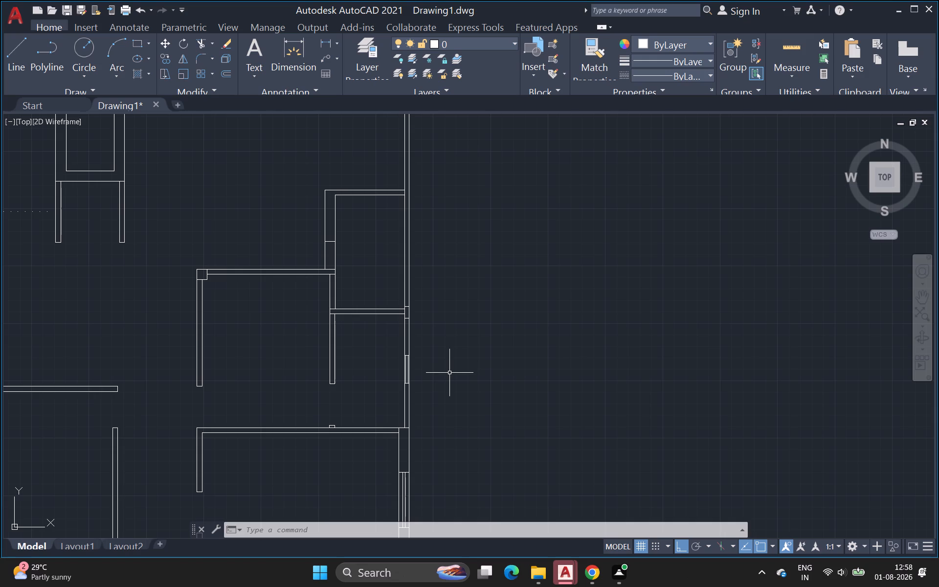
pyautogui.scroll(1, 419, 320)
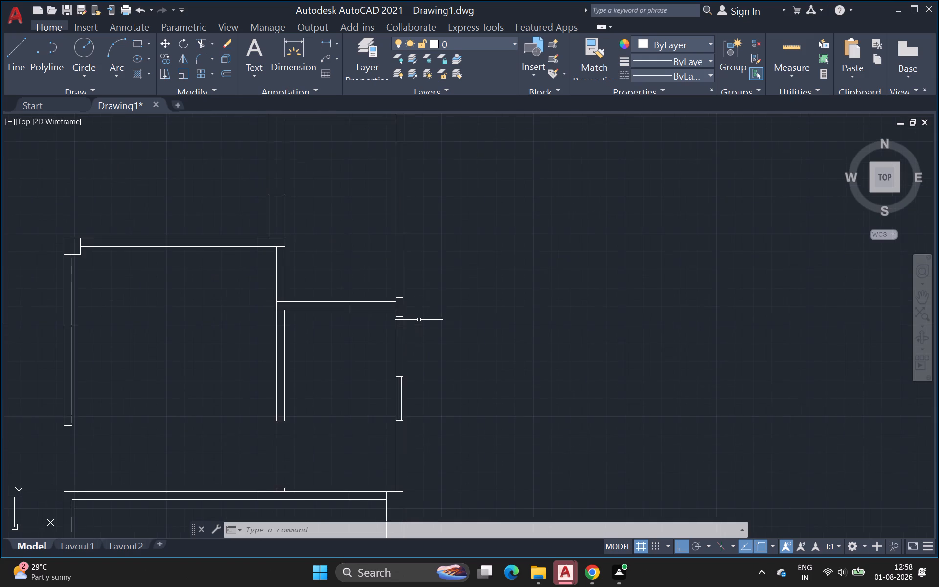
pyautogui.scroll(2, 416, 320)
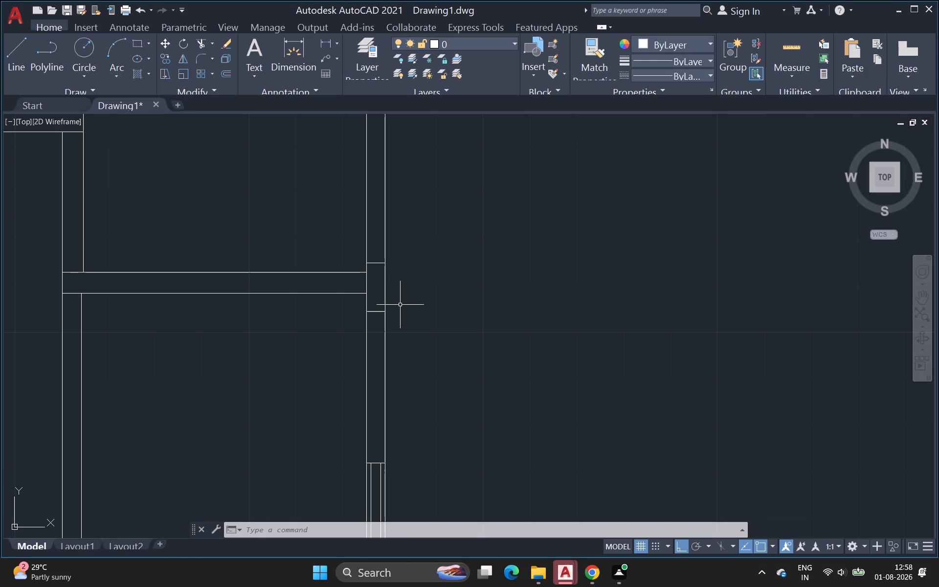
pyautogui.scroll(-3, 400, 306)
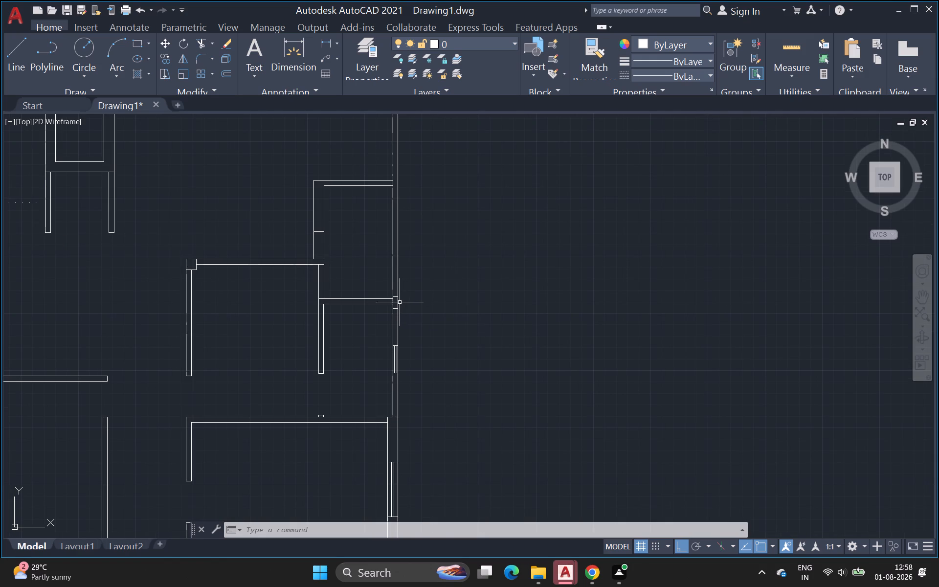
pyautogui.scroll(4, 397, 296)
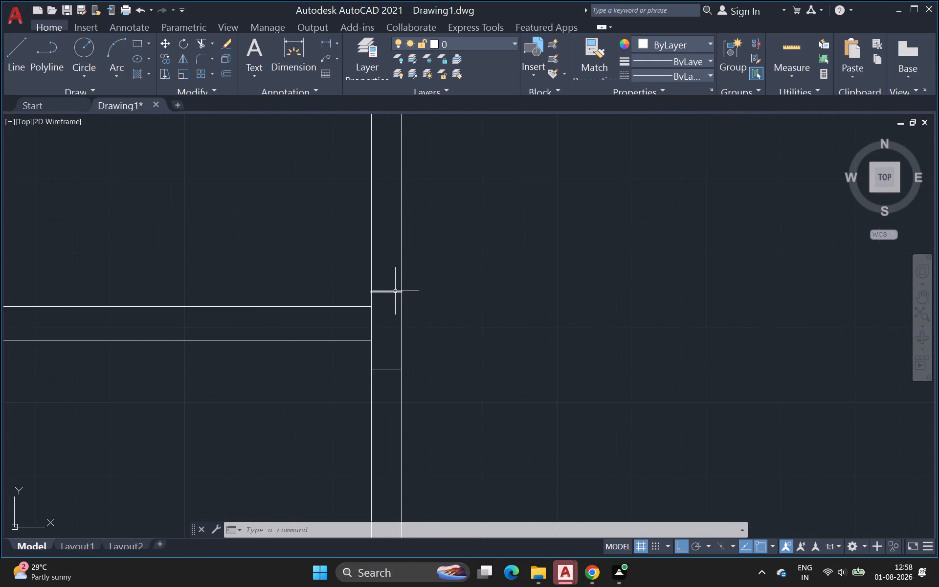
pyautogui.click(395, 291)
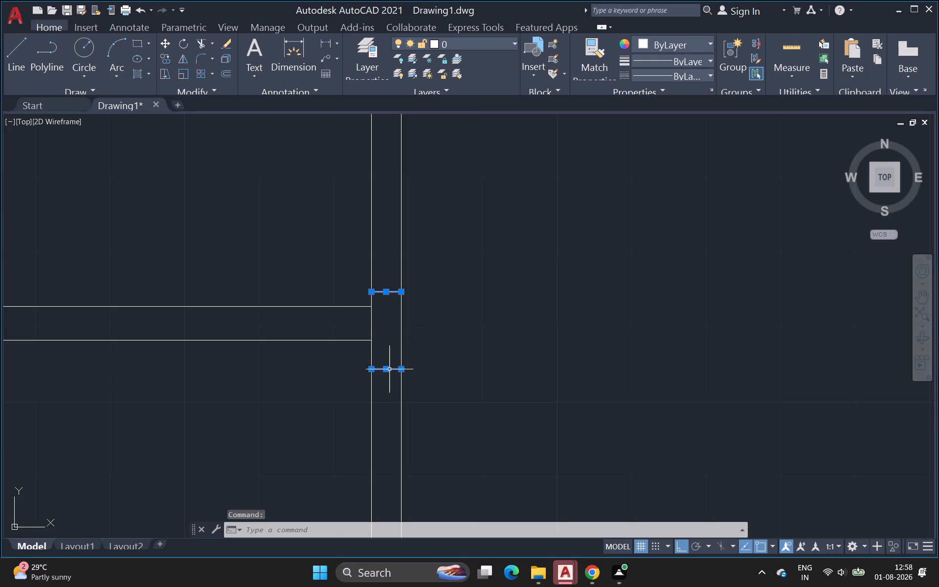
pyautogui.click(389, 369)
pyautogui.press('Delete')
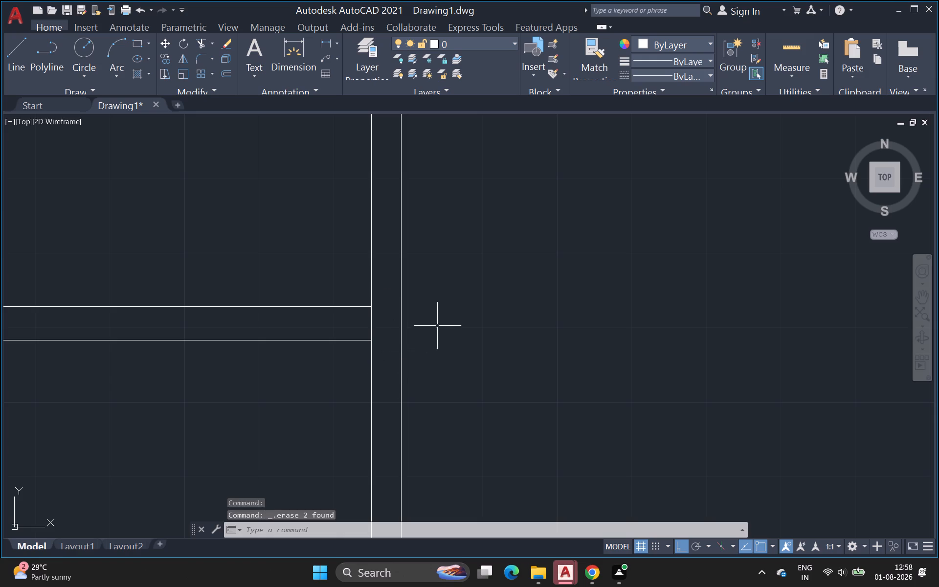
# Examine the overall floor plan and the small rooms along the right wall.
pyautogui.scroll(-4, 438, 326)
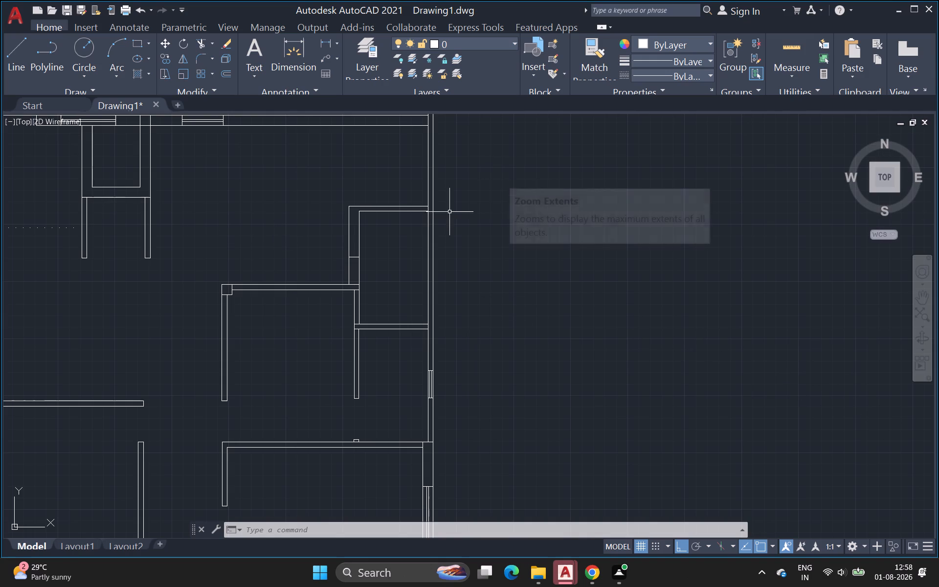
pyautogui.moveTo(519, 322); pyautogui.dragTo(429, 261, button='middle')
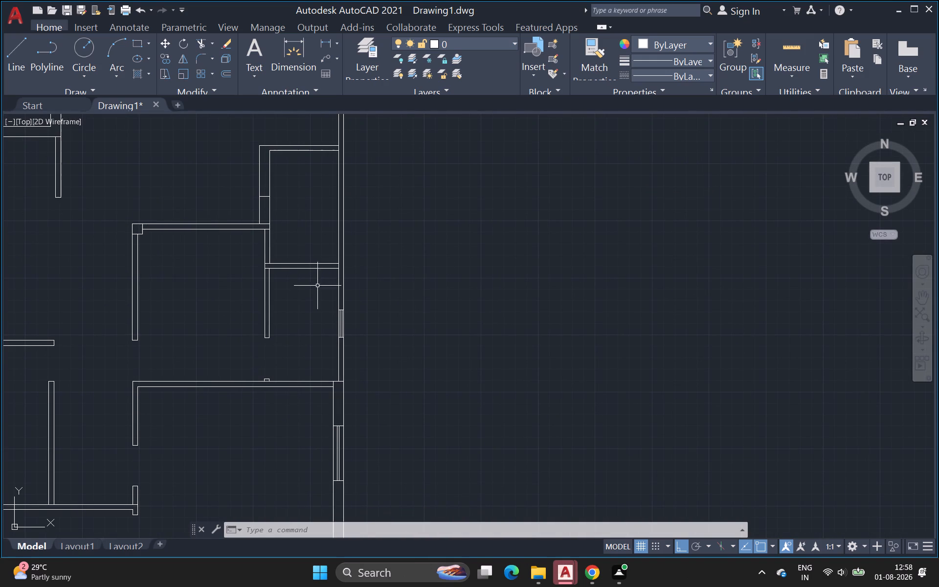
pyautogui.scroll(-1, 402, 316)
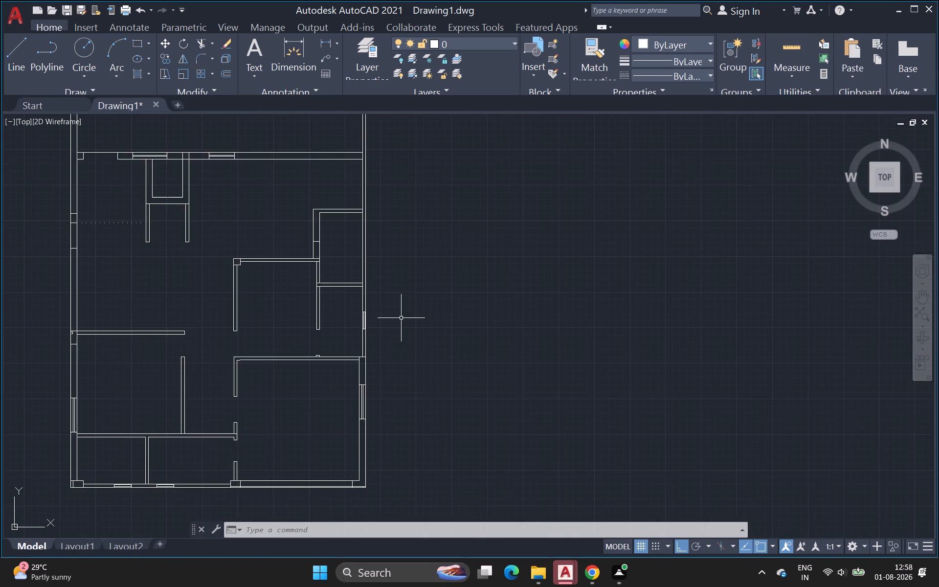
pyautogui.scroll(-2, 401, 318)
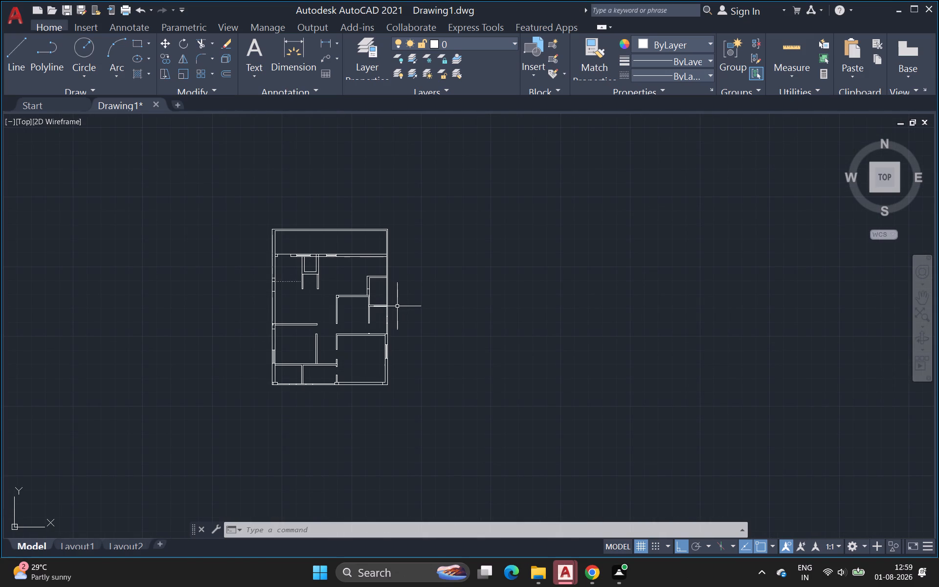
pyautogui.scroll(3, 394, 307)
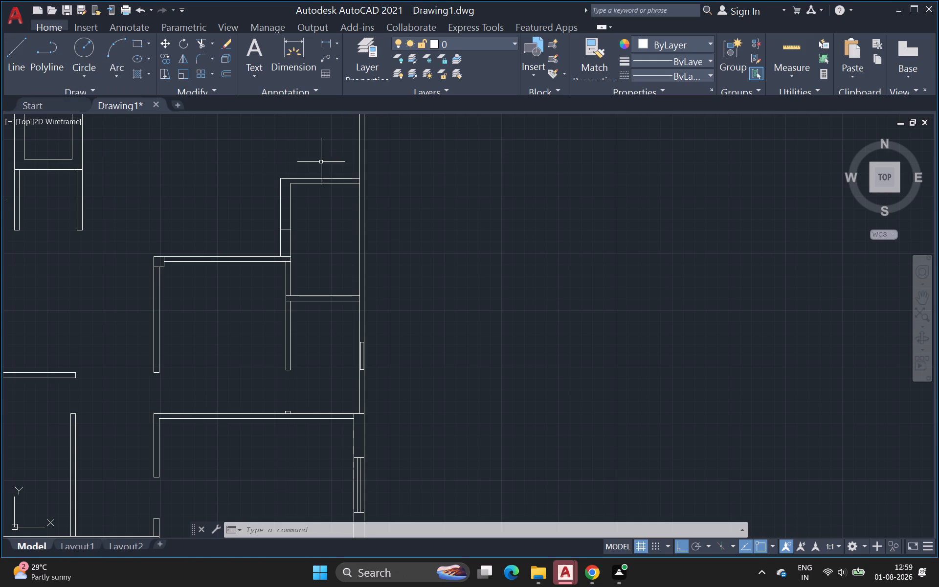
pyautogui.scroll(-2, 411, 237)
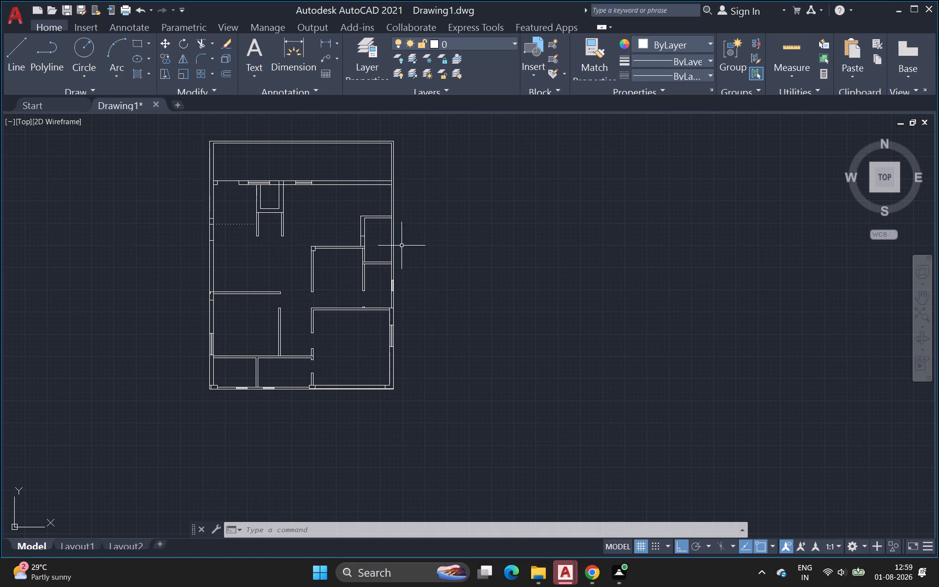
pyautogui.scroll(3, 394, 244)
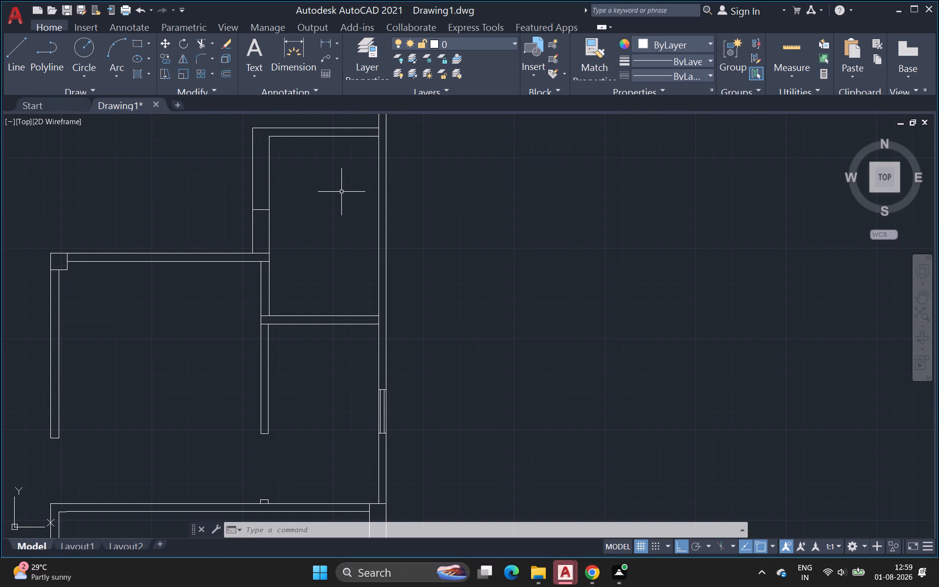
# Offset the upper small room's left wall lines 4.5" into the wall: the inner face below the cross line and the outer face above it.
pyautogui.press('o')
pyautogui.press('Return')
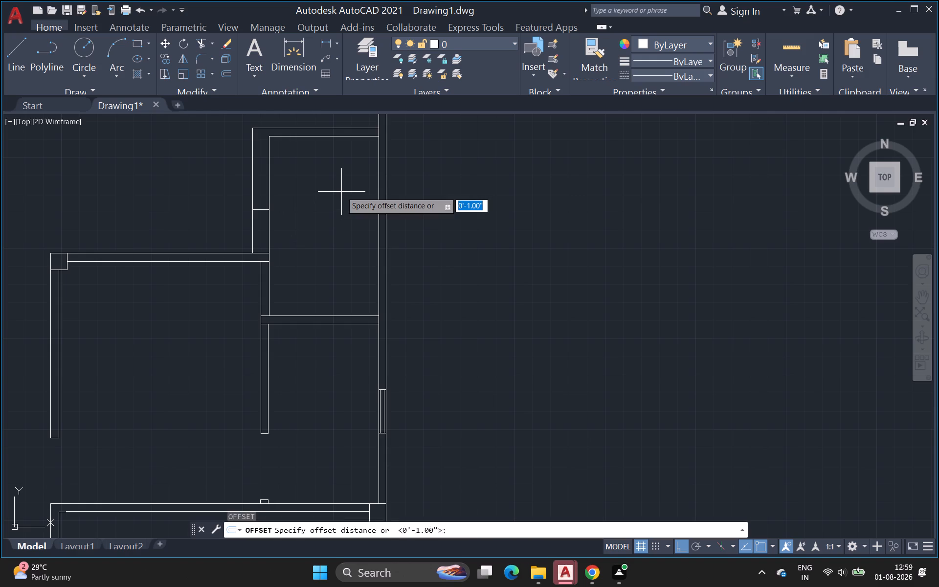
pyautogui.scroll(2, 274, 230)
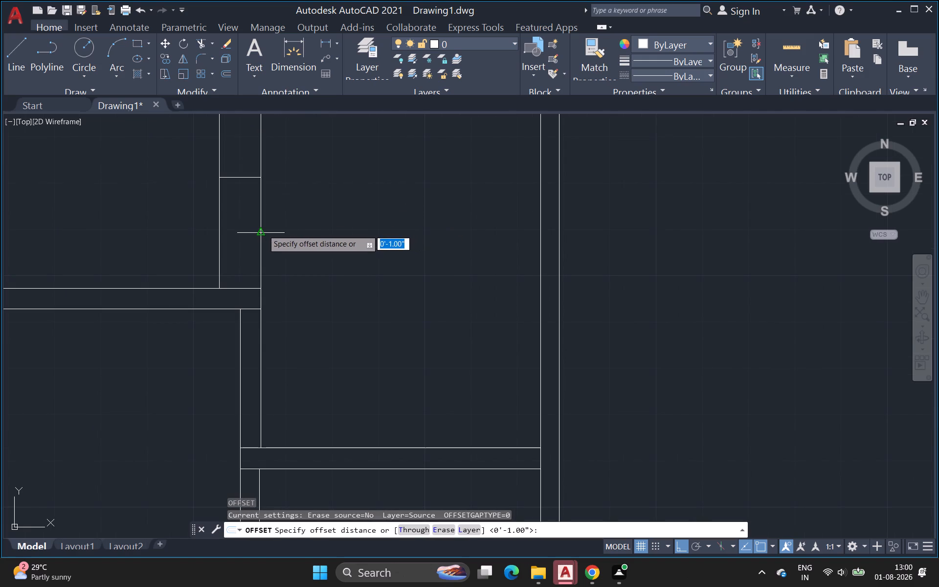
pyautogui.click(261, 231)
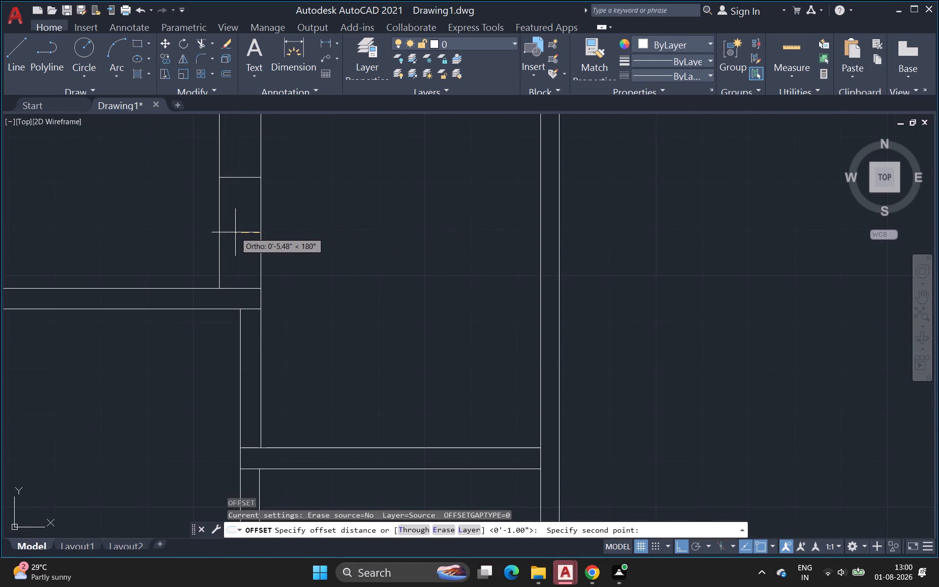
pyautogui.press('4')
pyautogui.write('.5')
pyautogui.press('Return')
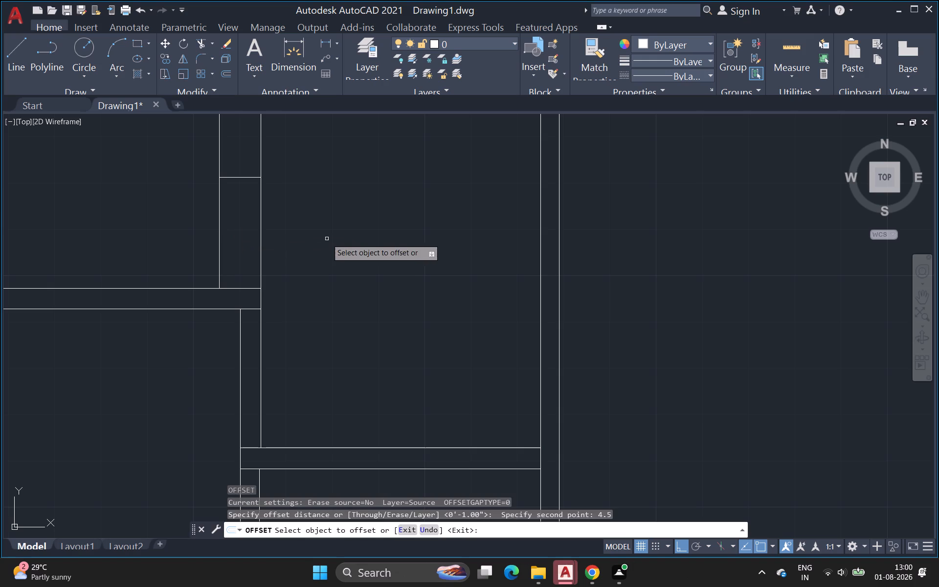
pyautogui.click(261, 230)
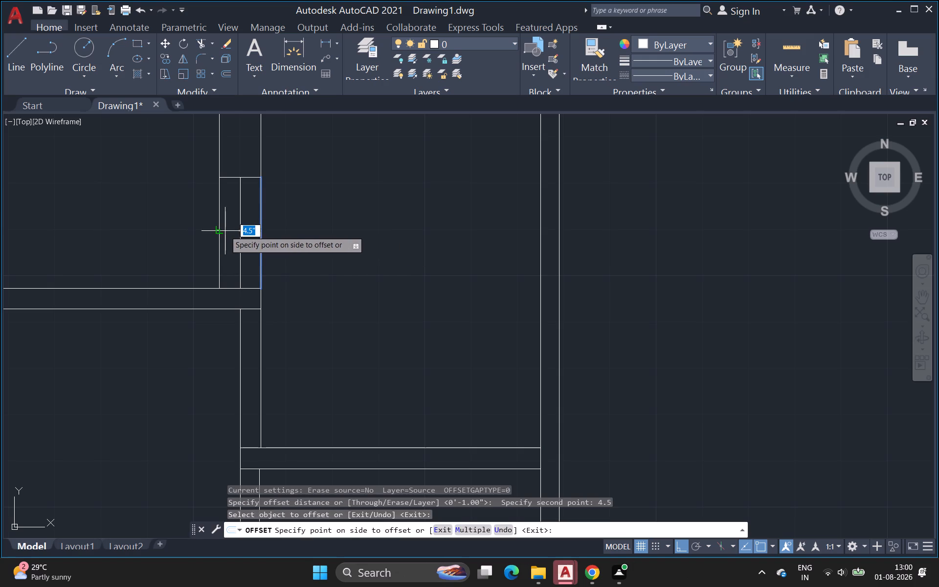
pyautogui.click(225, 231)
pyautogui.moveTo(237, 149); pyautogui.dragTo(243, 249, button='middle')
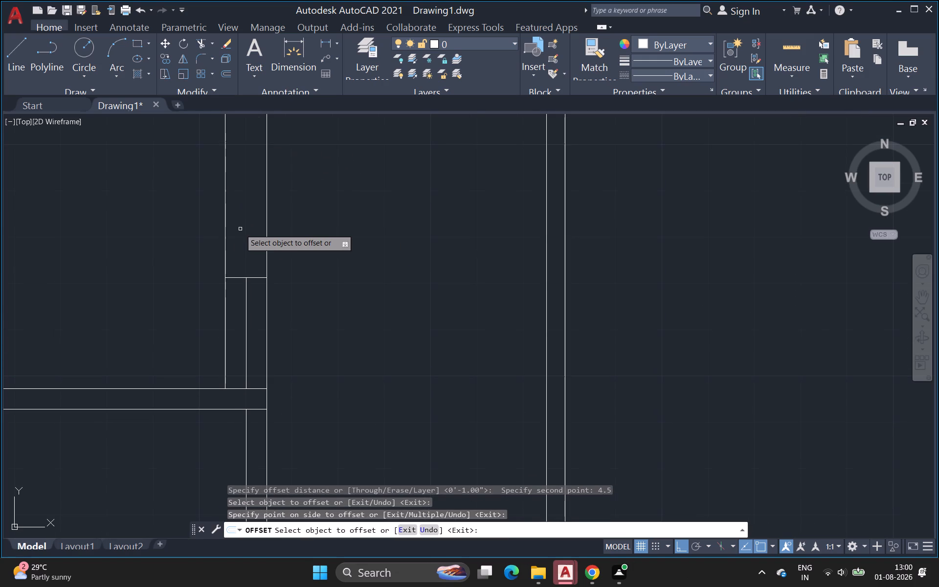
pyautogui.click(226, 222)
pyautogui.click(237, 222)
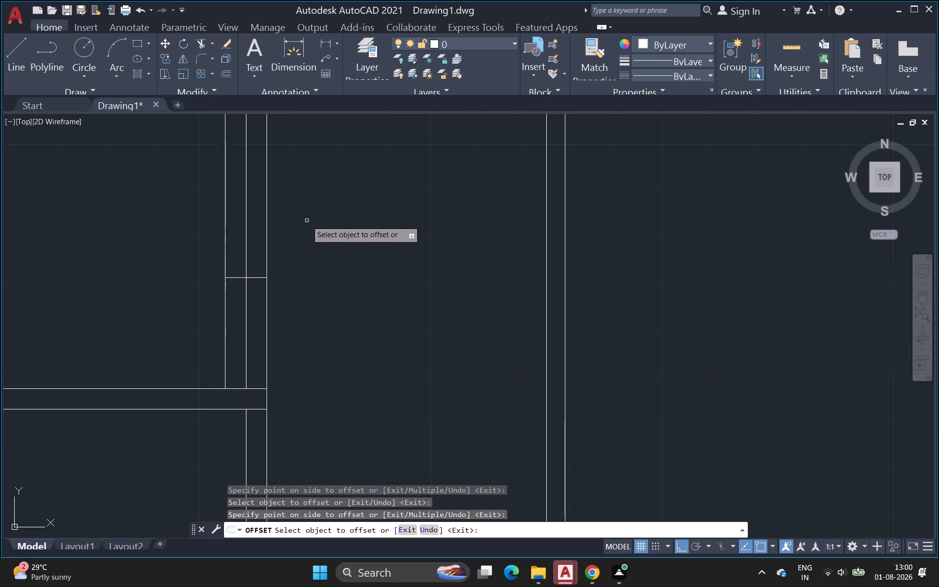
pyautogui.press('t')
pyautogui.press('r')
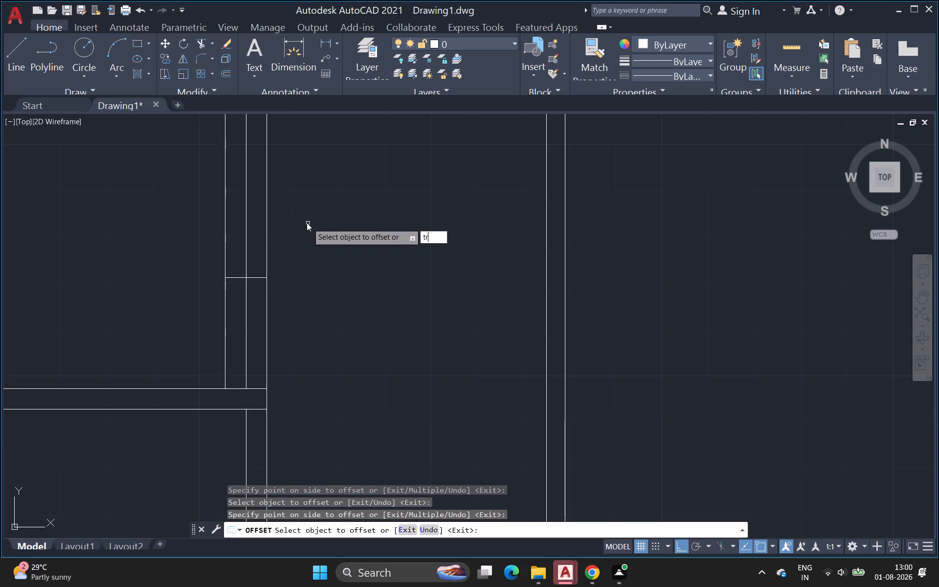
pyautogui.press('Escape')
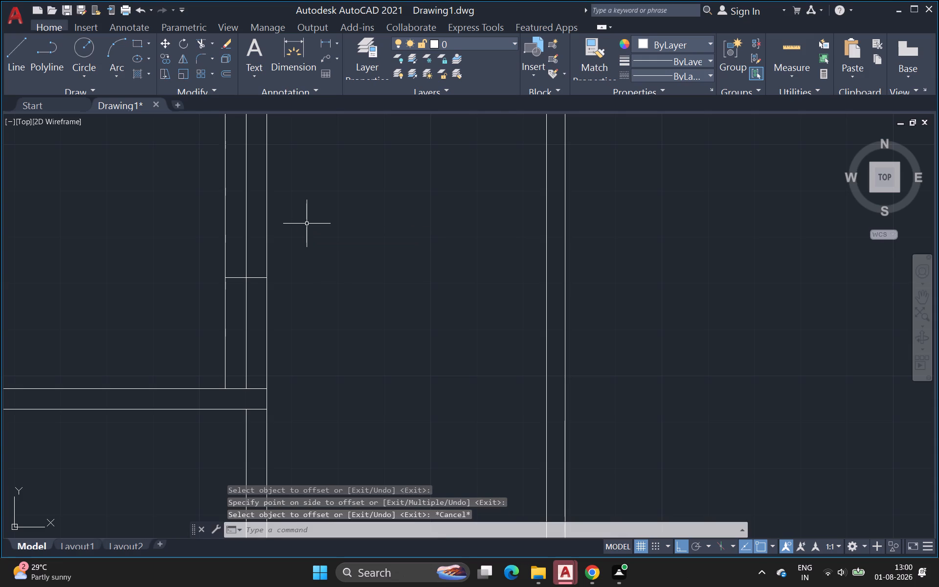
# Trim the upper small room's left wall, removing the outer face below the cross line and the old inner face above it.
pyautogui.write('tr')
pyautogui.press('Return')
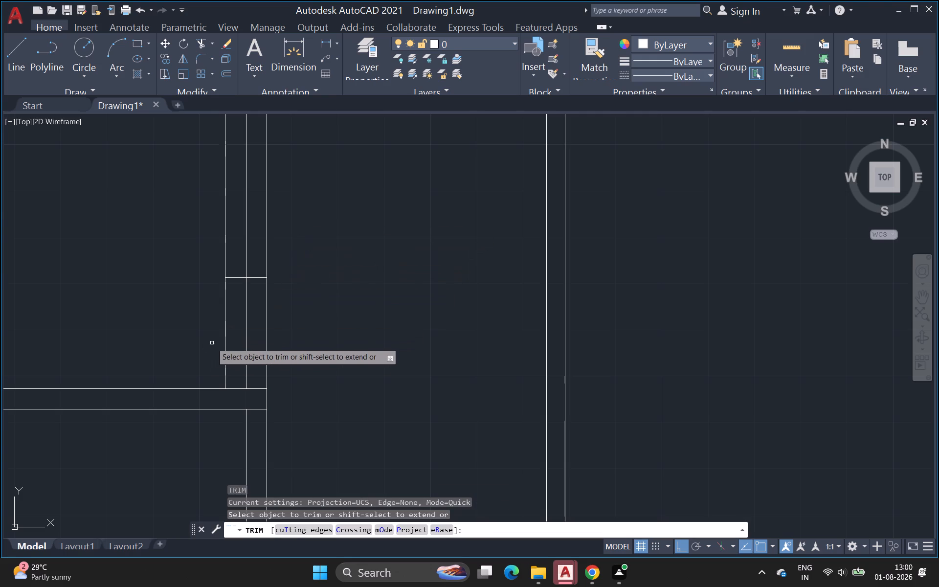
pyautogui.click(224, 325)
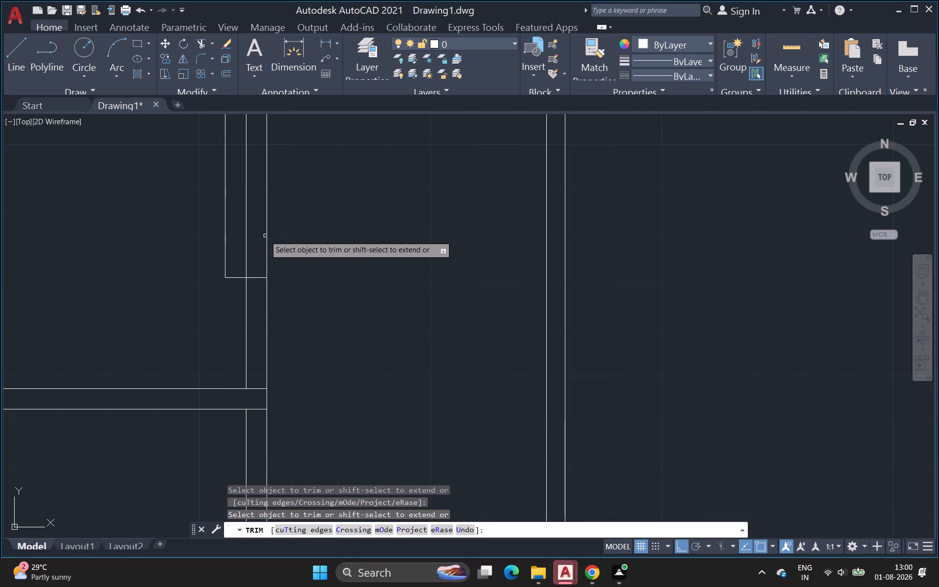
pyautogui.click(266, 229)
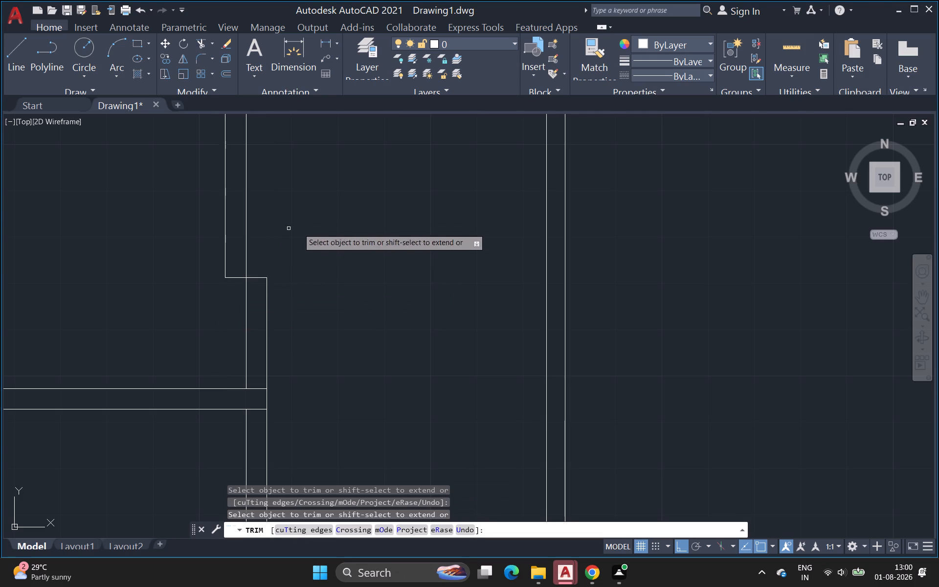
pyautogui.scroll(-3, 318, 262)
pyautogui.moveTo(326, 282); pyautogui.dragTo(327, 295, button='middle')
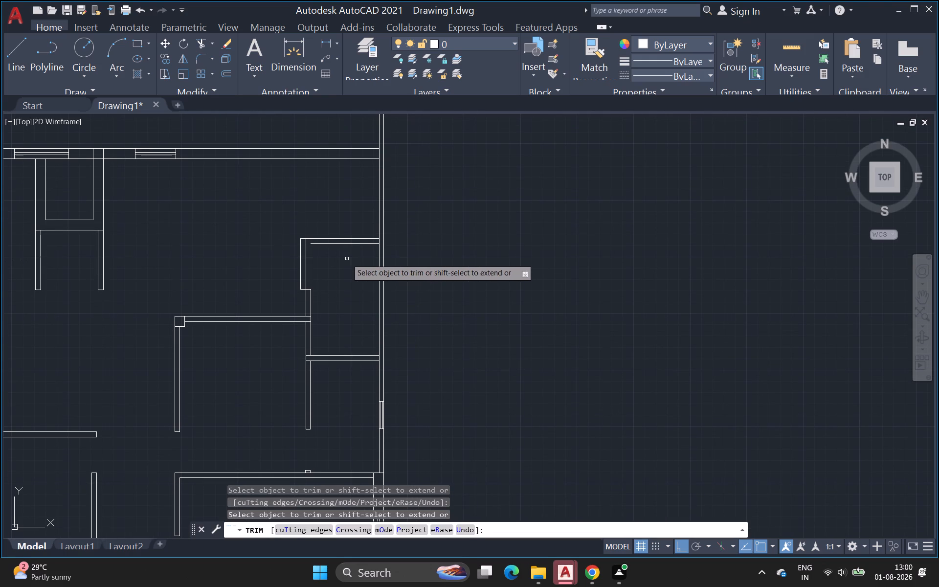
pyautogui.press('Escape')
# Draw a short line extending the top wall's inner face to the new inner face of the small room's left wall.
pyautogui.scroll(1, 331, 249)
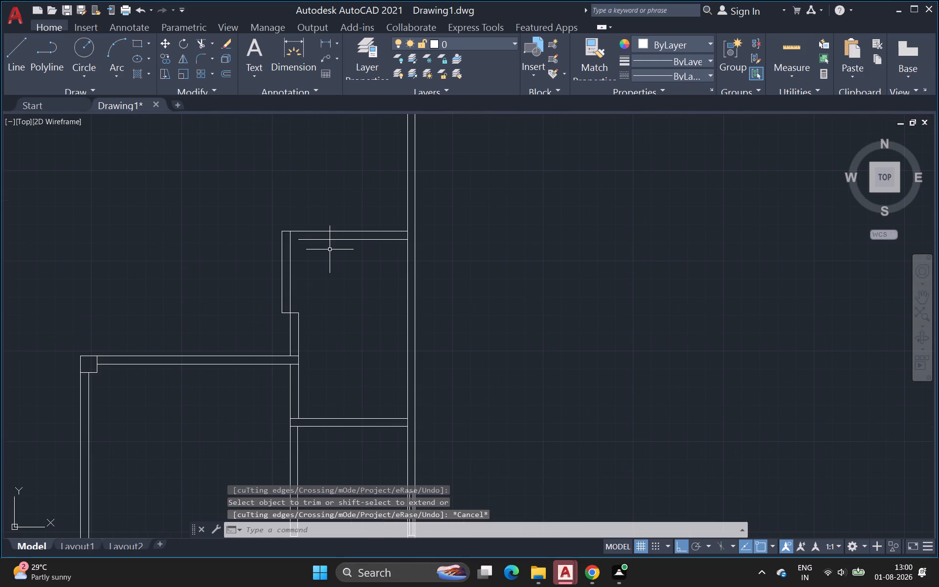
pyautogui.press('l')
pyautogui.press('Return')
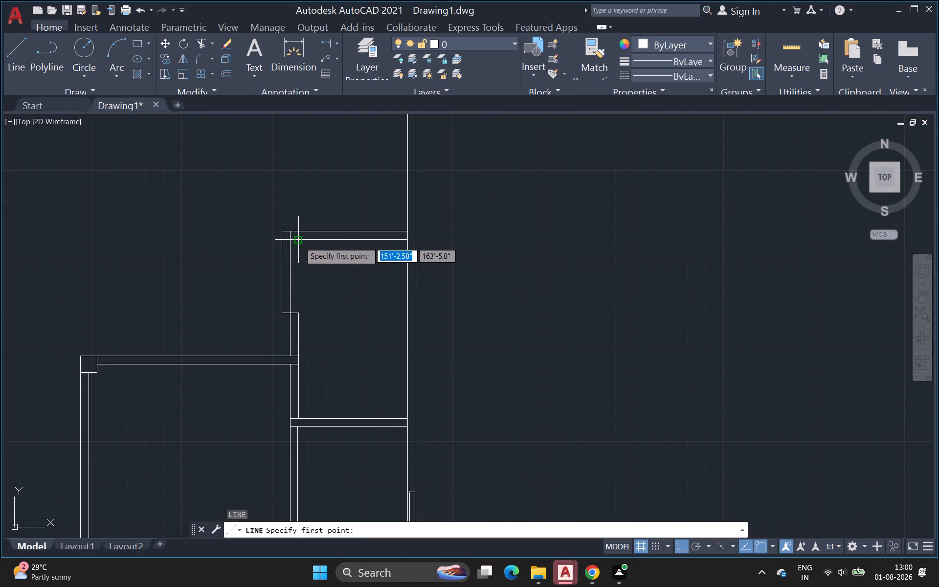
pyautogui.click(300, 242)
pyautogui.click(292, 242)
pyautogui.press('Escape')
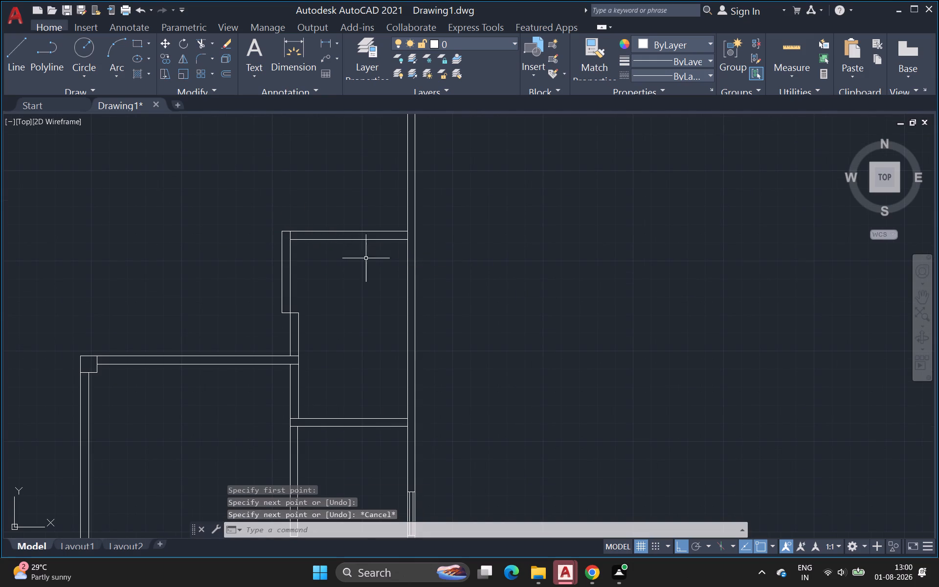
# Examine the overall floor plan and the upper small room against the right wall.
pyautogui.scroll(-1, 559, 309)
pyautogui.moveTo(559, 309); pyautogui.dragTo(515, 256, button='middle')
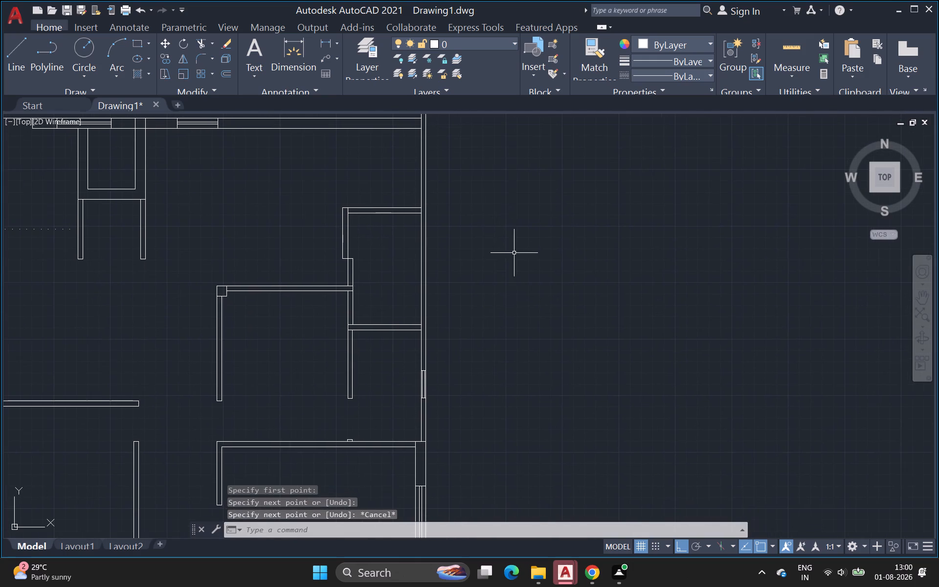
pyautogui.scroll(-1, 495, 299)
pyautogui.moveTo(493, 299); pyautogui.dragTo(489, 282, button='middle')
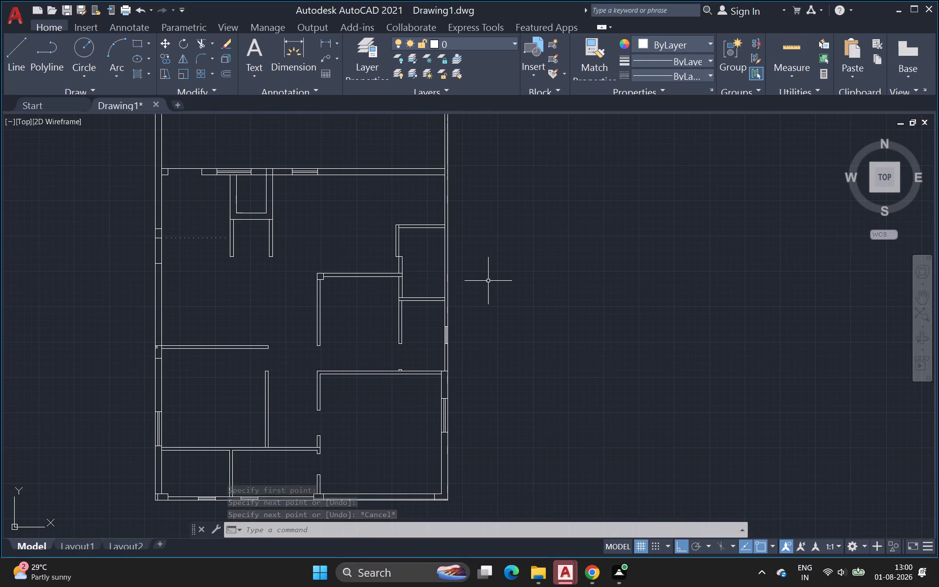
pyautogui.scroll(-2, 505, 301)
pyautogui.moveTo(506, 306); pyautogui.dragTo(437, 302, button='middle')
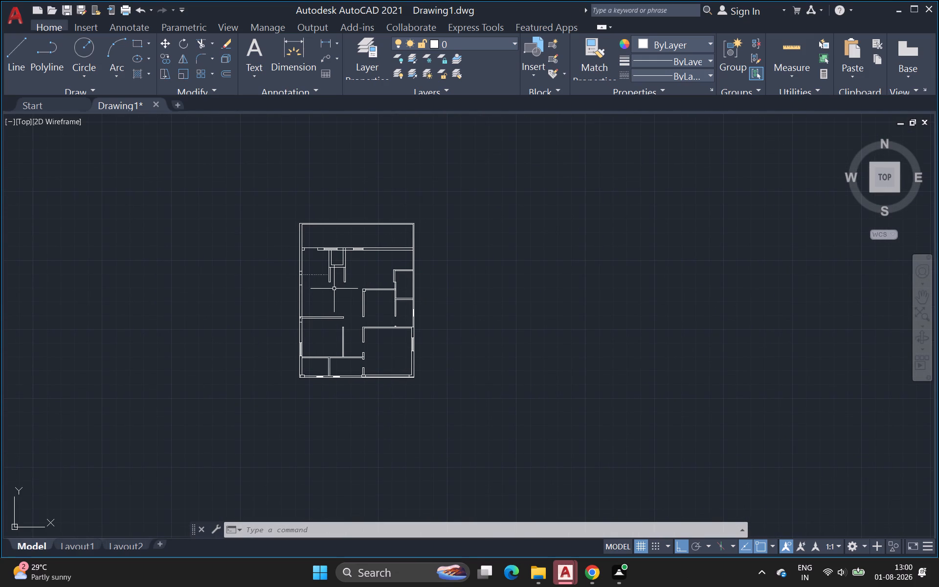
pyautogui.scroll(1, 448, 313)
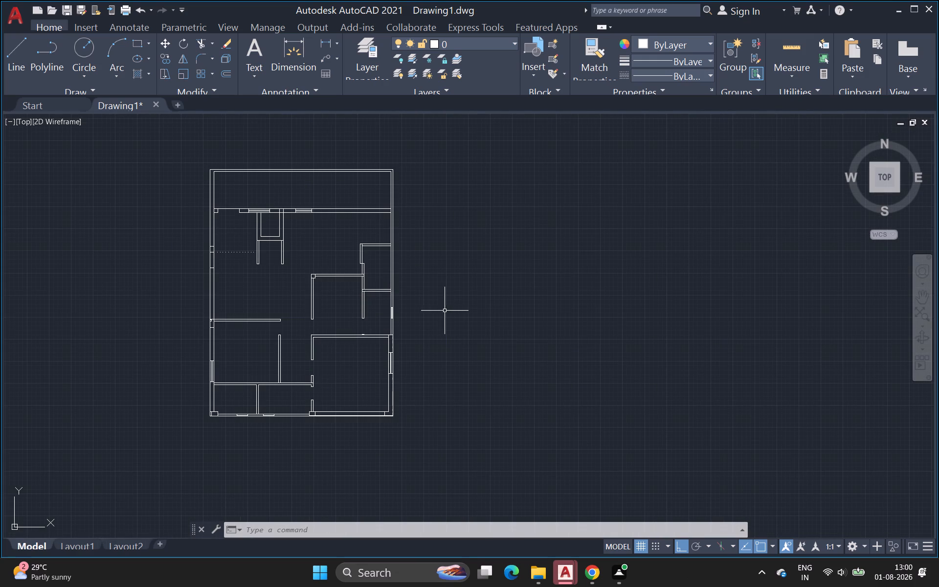
pyautogui.scroll(1, 438, 298)
pyautogui.moveTo(419, 242); pyautogui.dragTo(401, 290, button='middle')
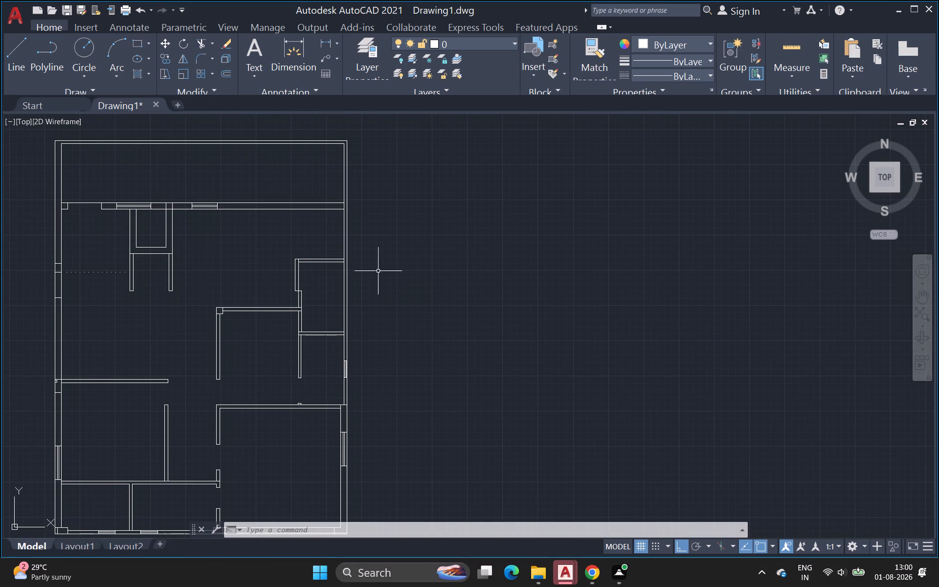
pyautogui.scroll(2, 358, 272)
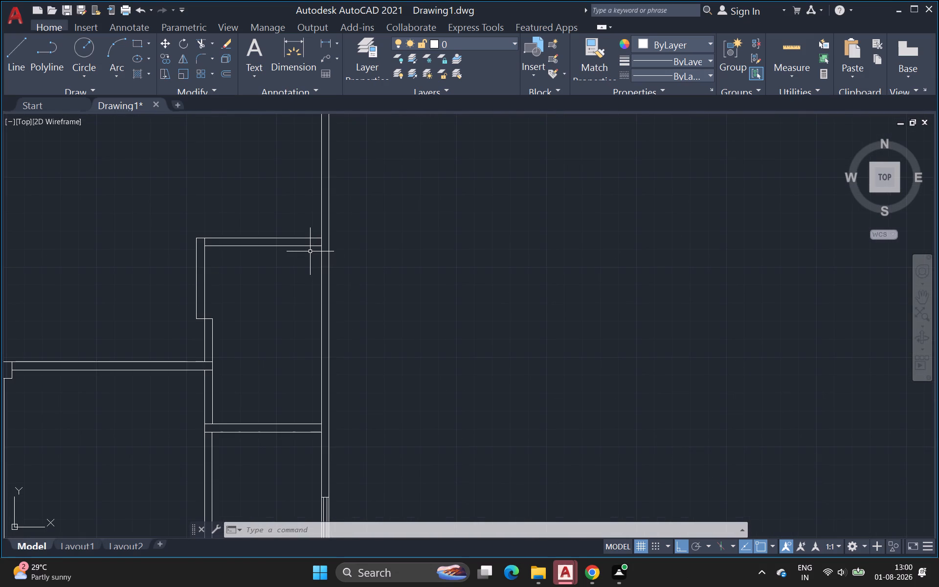
pyautogui.scroll(1, 310, 251)
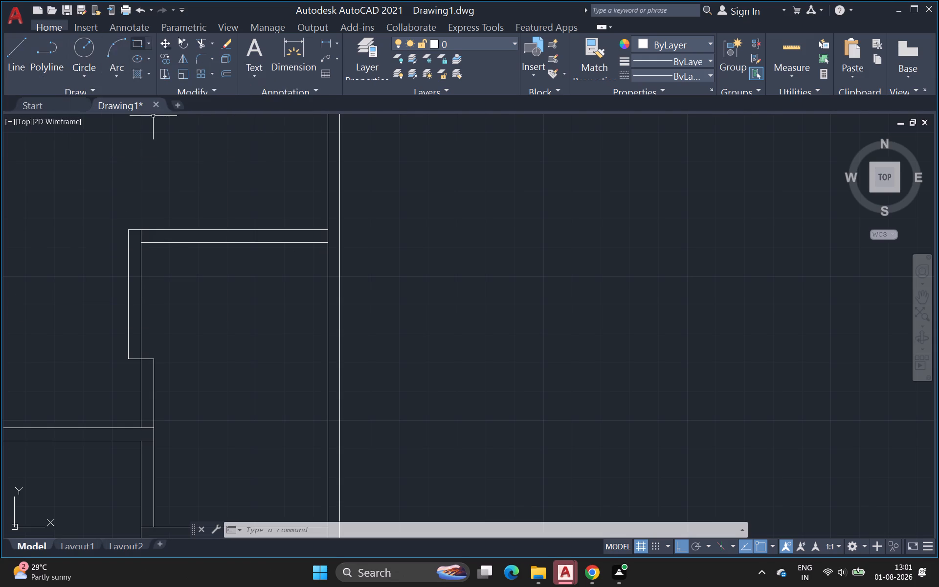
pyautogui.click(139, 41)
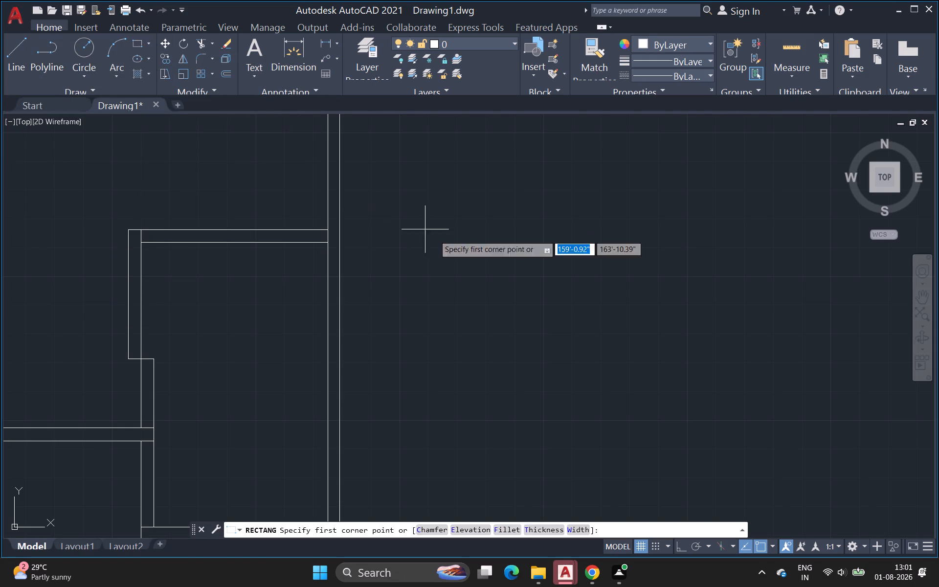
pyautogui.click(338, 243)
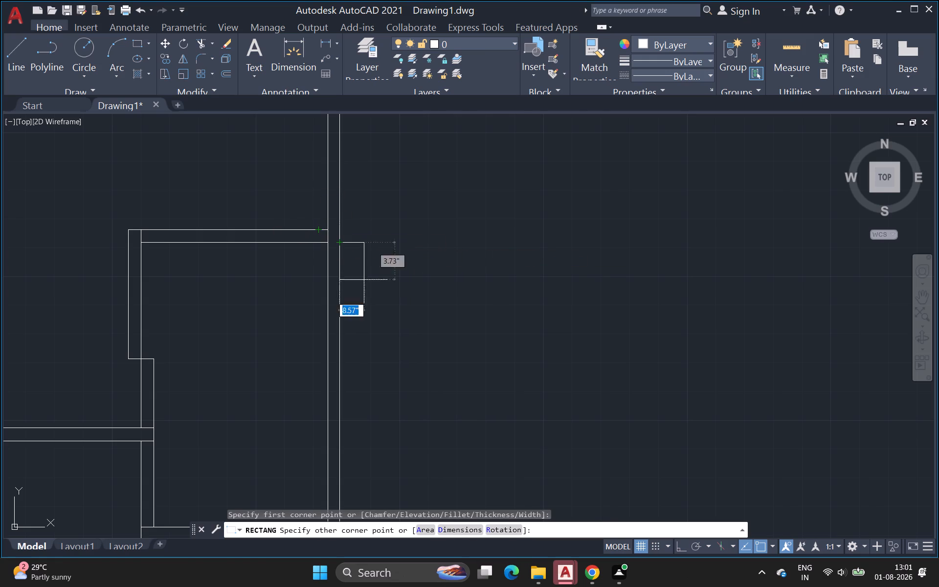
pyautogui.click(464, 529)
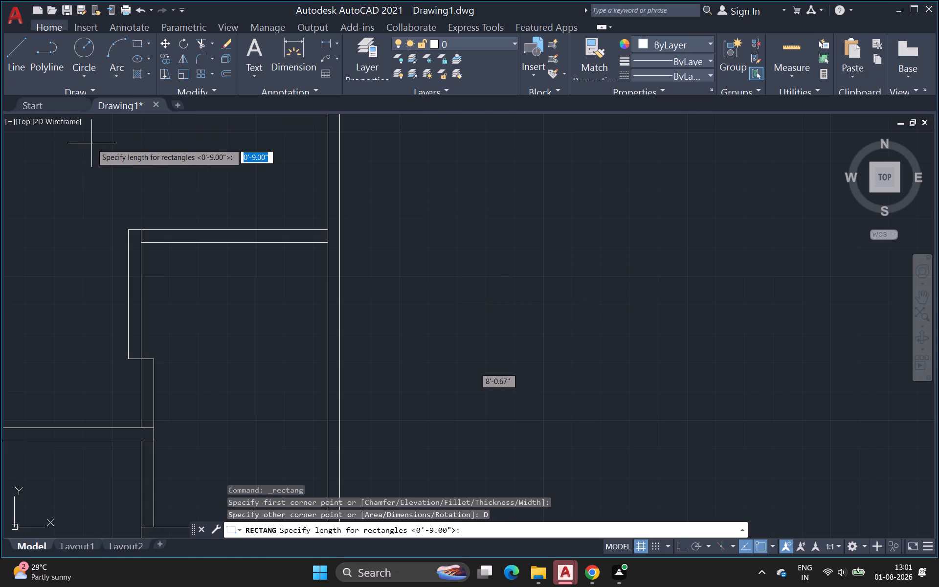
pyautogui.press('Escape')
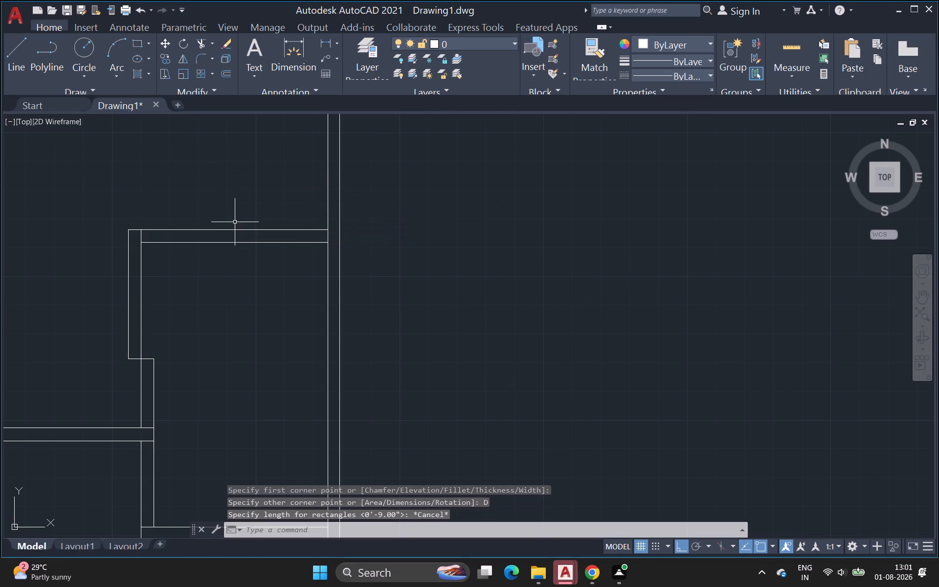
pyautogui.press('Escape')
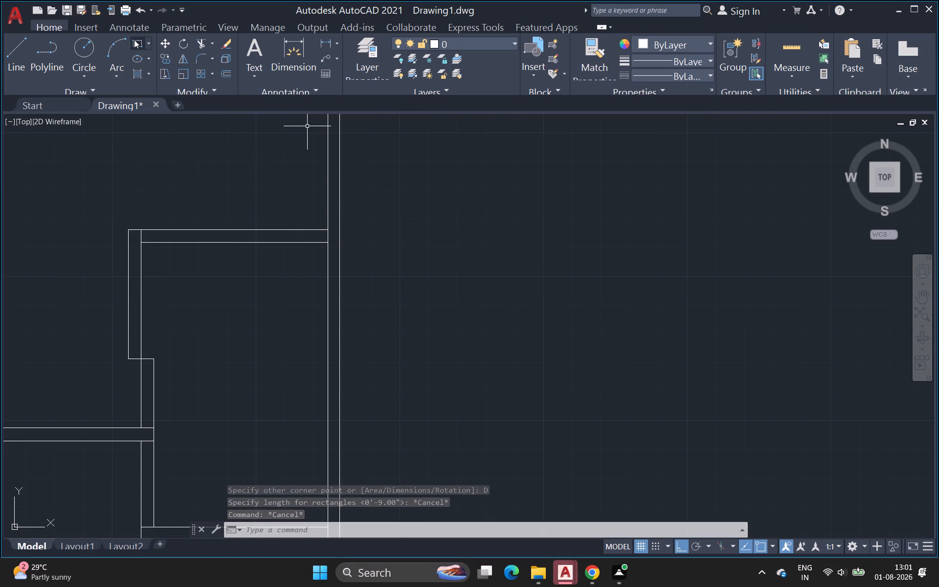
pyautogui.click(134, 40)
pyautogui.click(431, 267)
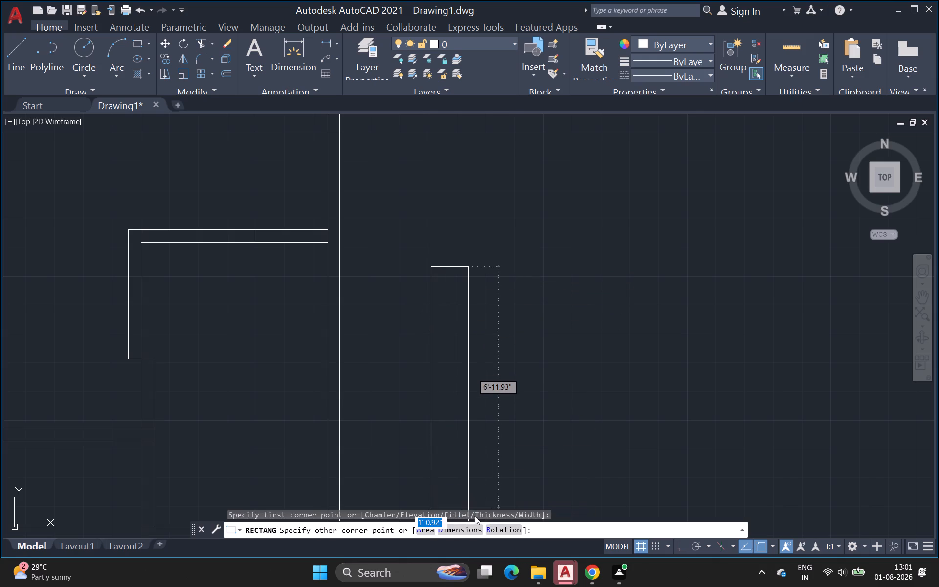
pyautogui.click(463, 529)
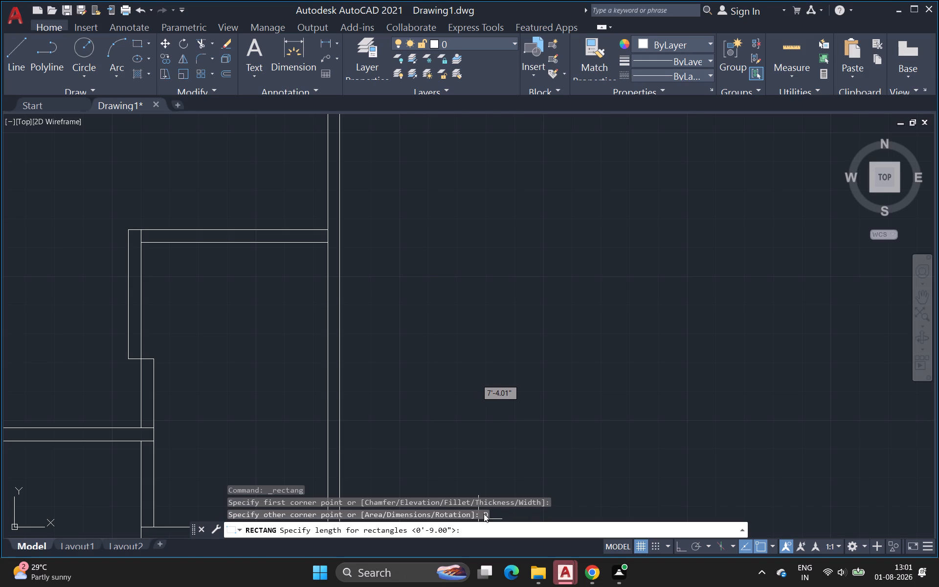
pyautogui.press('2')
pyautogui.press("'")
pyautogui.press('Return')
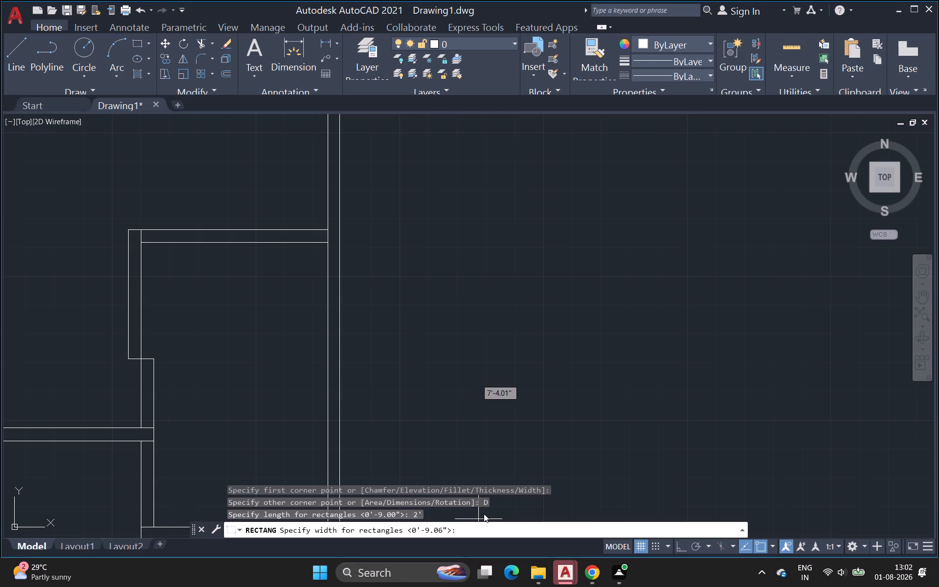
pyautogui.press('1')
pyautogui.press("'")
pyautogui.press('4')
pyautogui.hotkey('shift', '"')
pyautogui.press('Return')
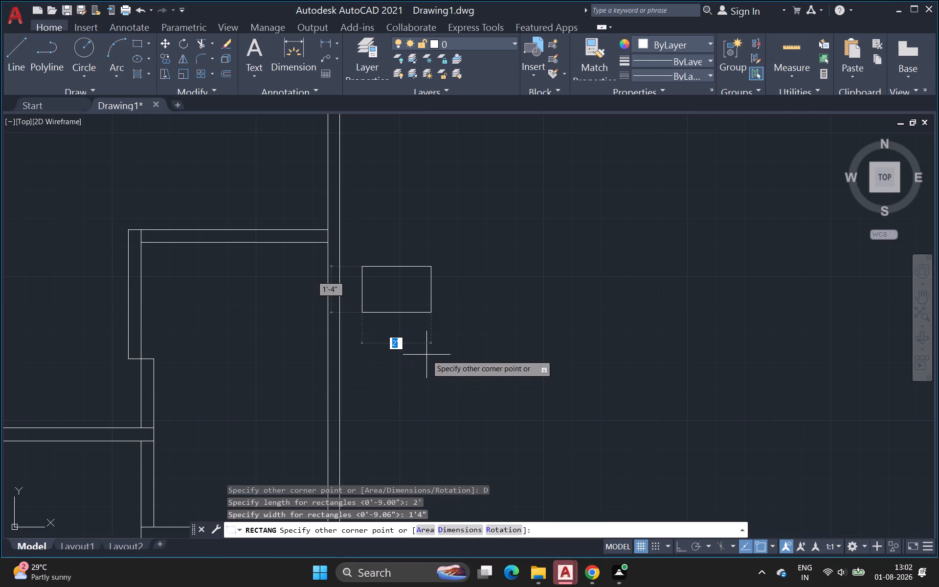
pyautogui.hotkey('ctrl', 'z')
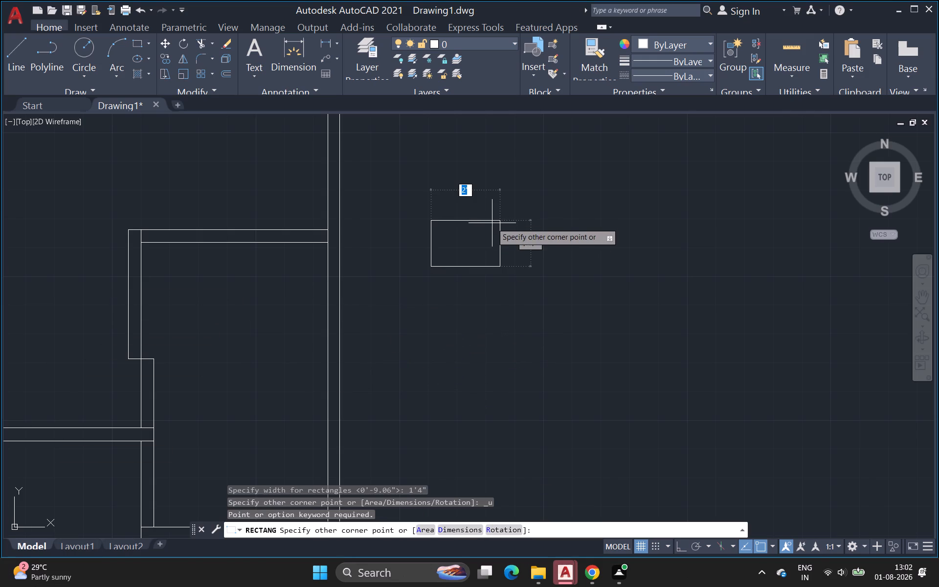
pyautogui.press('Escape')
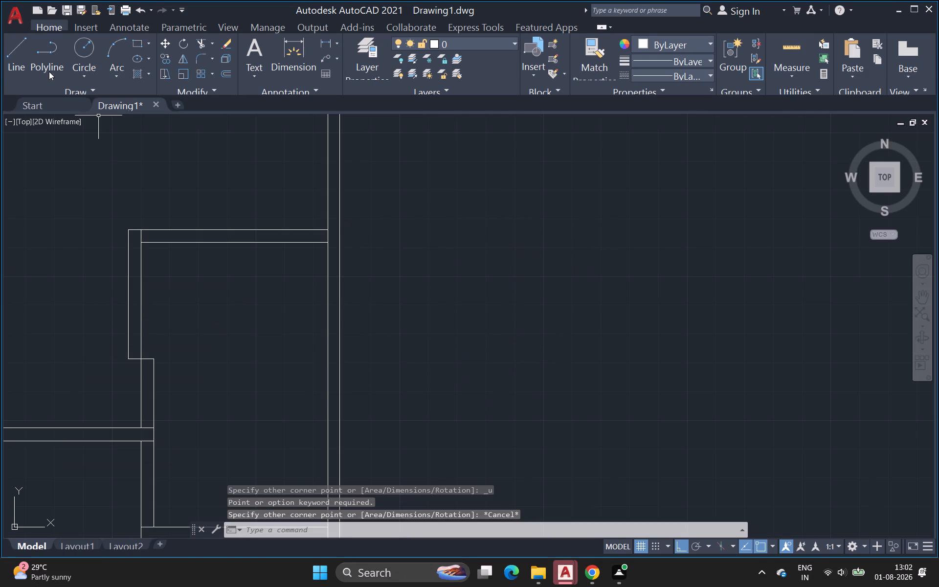
# Start a line in the empty area outside the floor plan's right wall.
pyautogui.click(18, 52)
pyautogui.scroll(1, 346, 253)
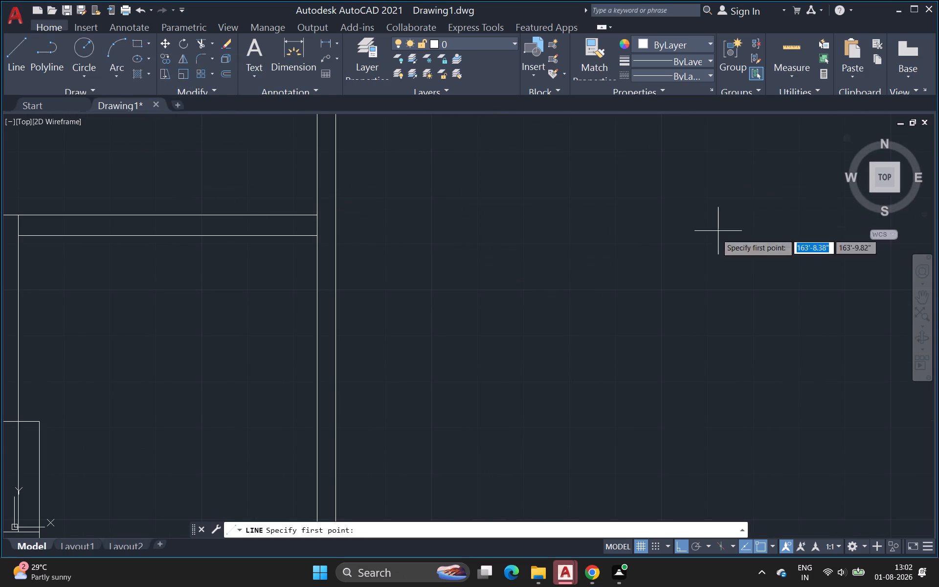
pyautogui.scroll(-3, 715, 284)
pyautogui.moveTo(636, 321); pyautogui.dragTo(343, 148, button='middle')
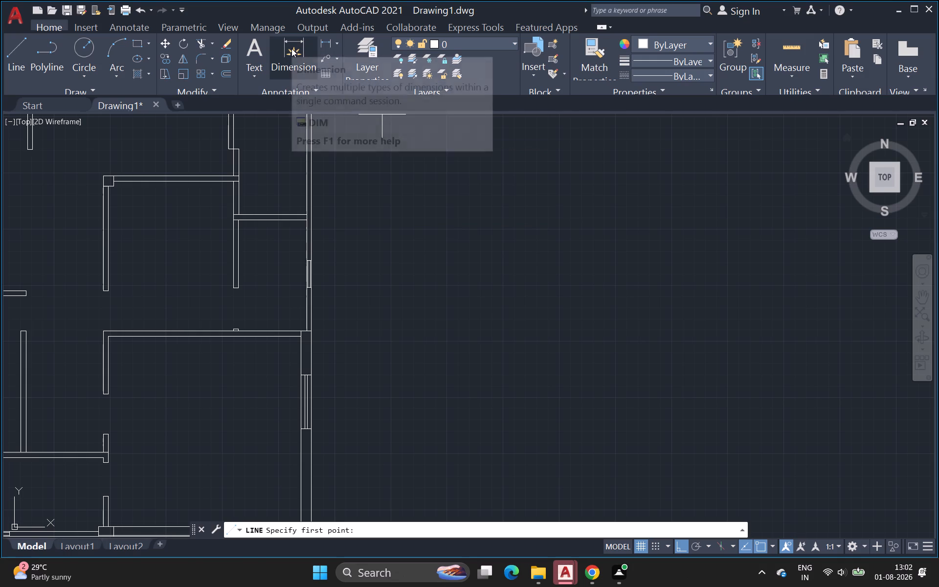
pyautogui.scroll(2, 268, 62)
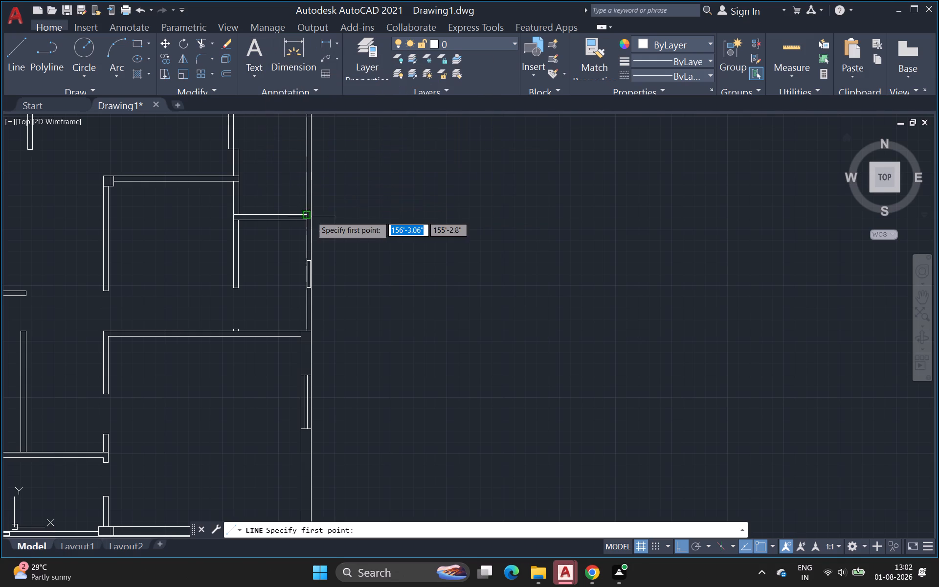
pyautogui.moveTo(324, 226); pyautogui.dragTo(154, 204, button='middle')
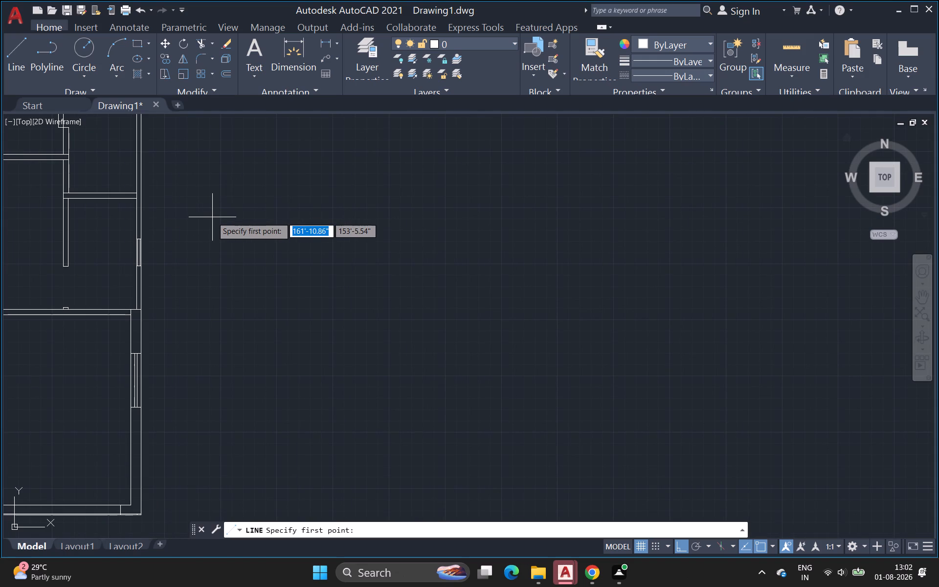
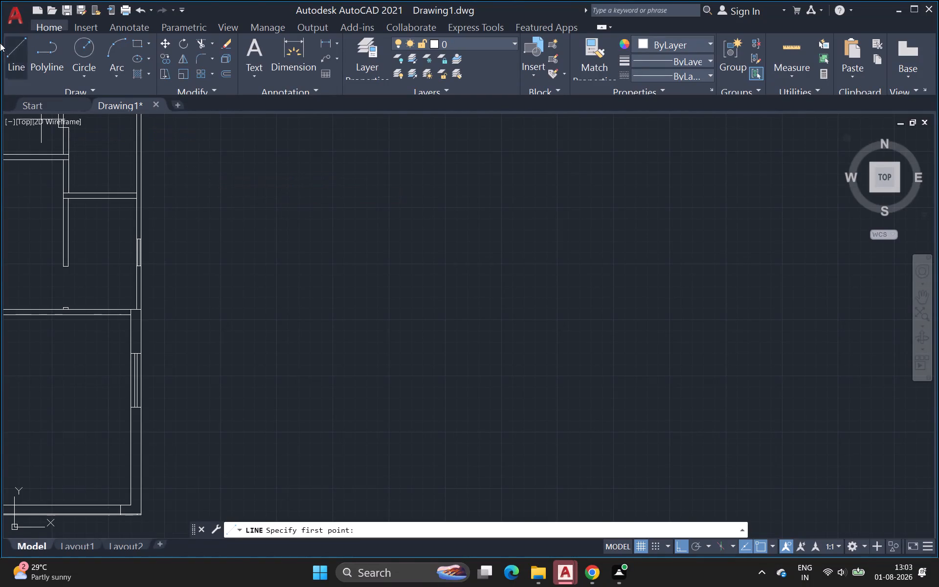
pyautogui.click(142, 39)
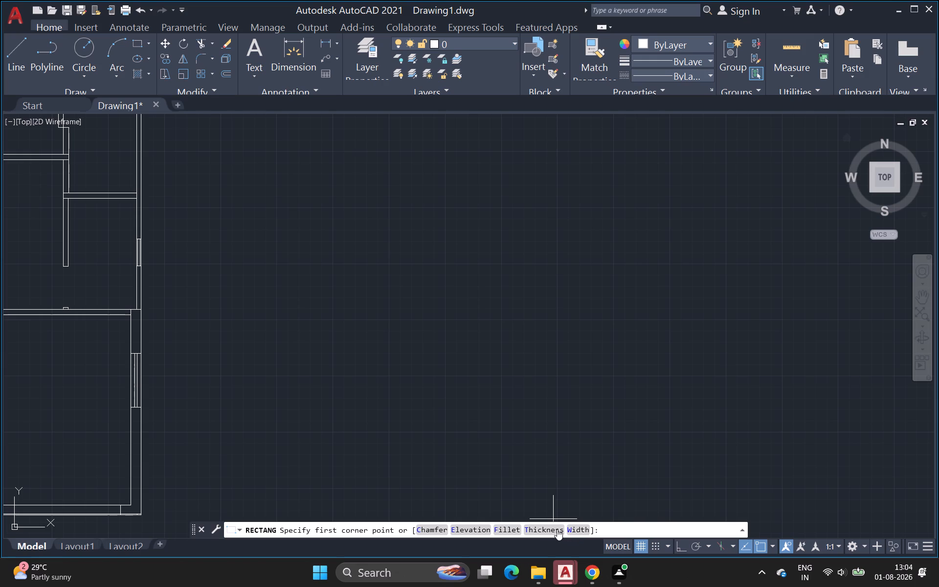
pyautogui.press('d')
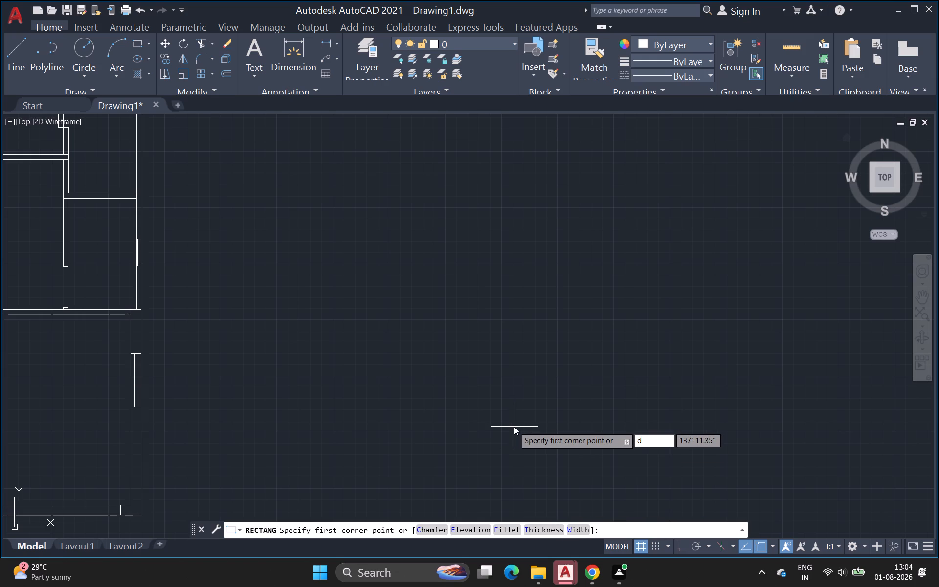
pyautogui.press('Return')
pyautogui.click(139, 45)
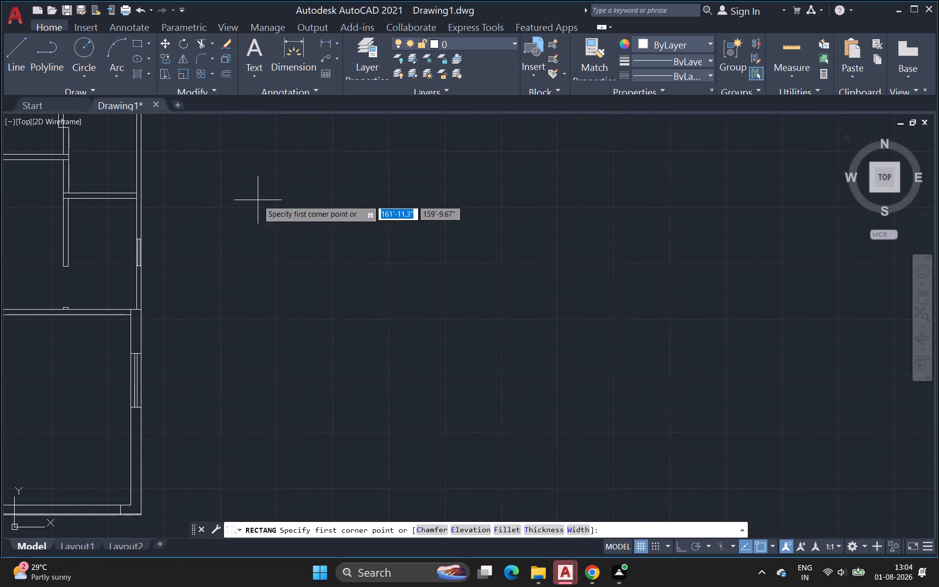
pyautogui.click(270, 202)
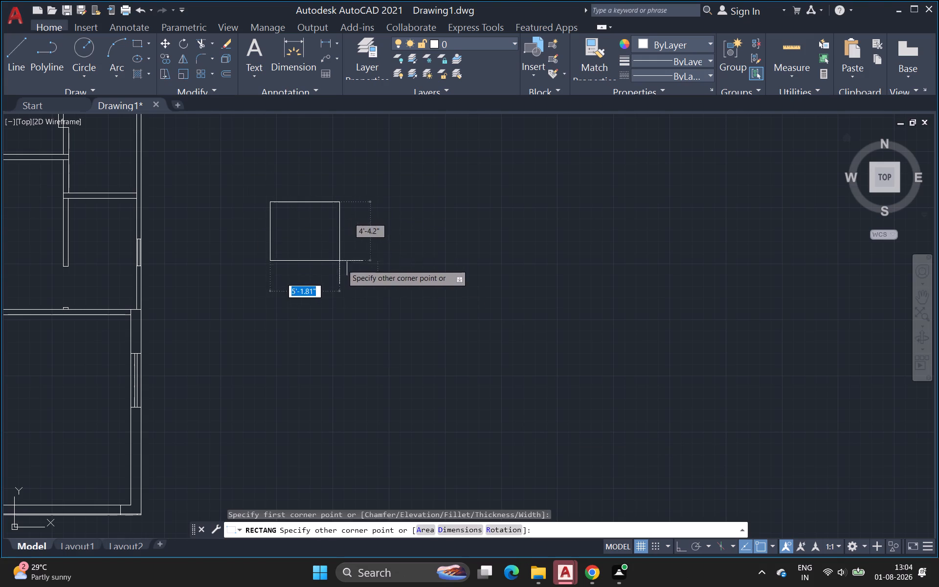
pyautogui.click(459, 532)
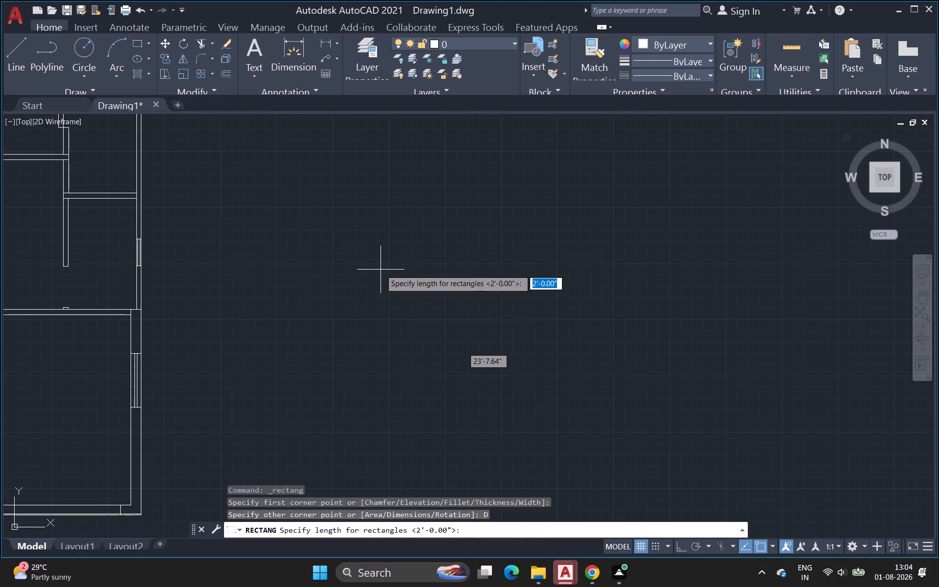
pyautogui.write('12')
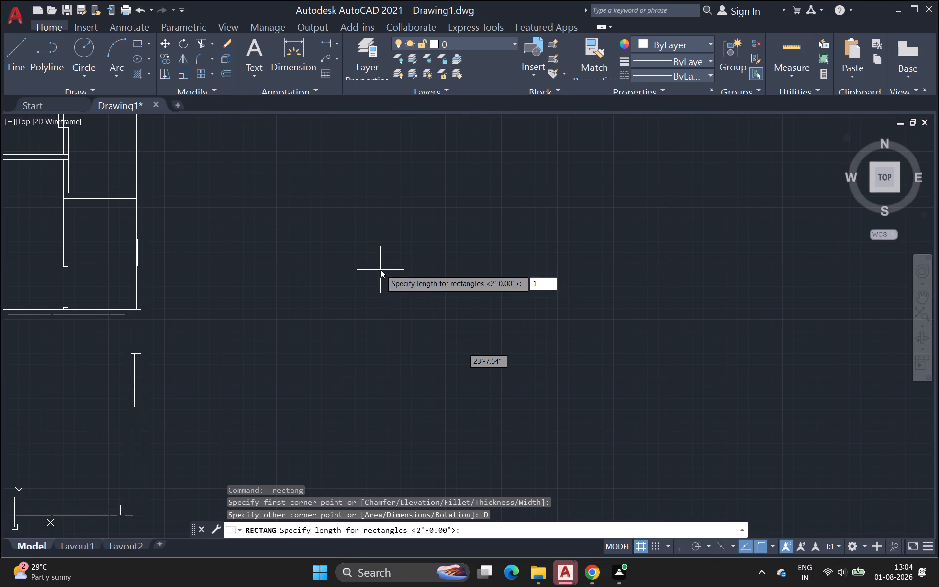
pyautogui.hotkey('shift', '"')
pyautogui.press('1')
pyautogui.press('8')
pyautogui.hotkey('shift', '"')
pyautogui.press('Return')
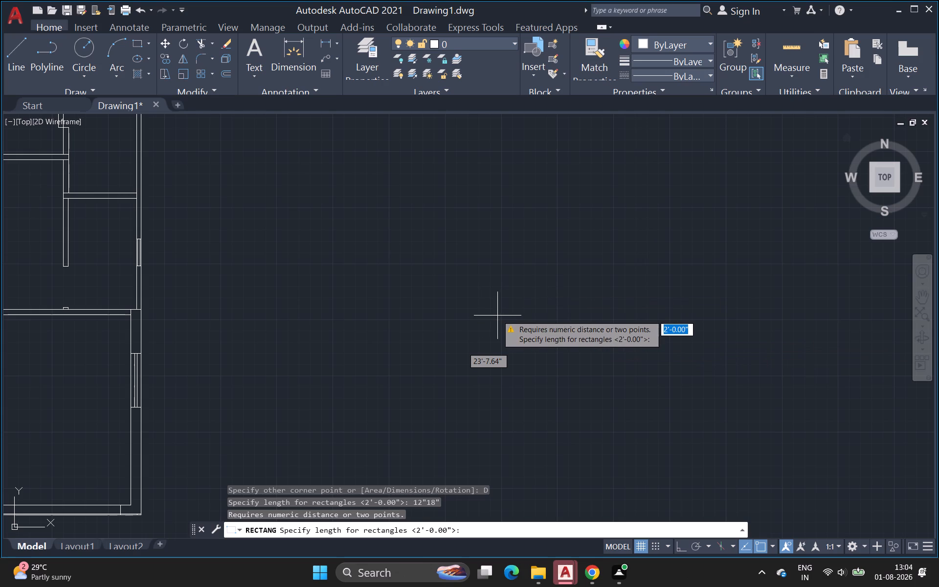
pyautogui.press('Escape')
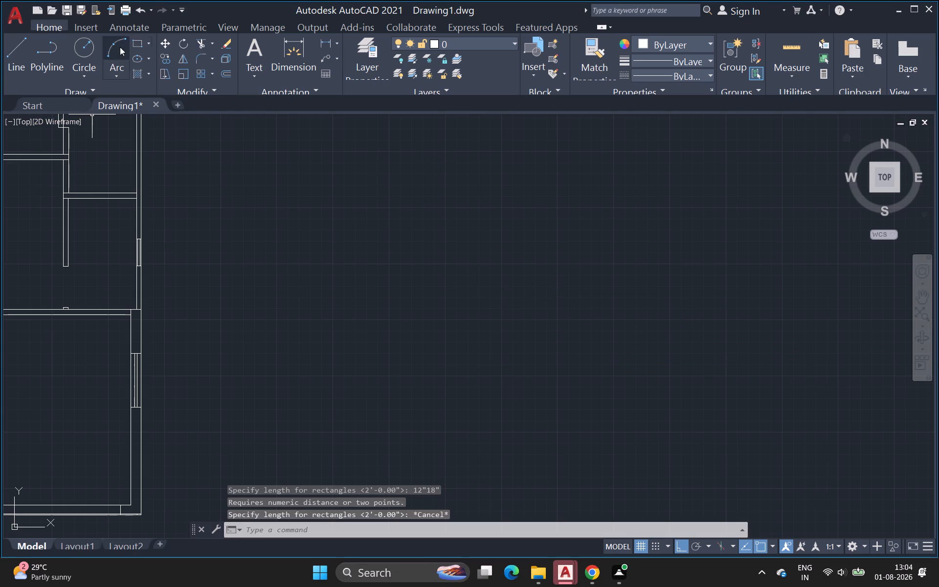
# Draw a rectangle 12" long and 18" wide in the empty area outside the floor plan's right wall.
pyautogui.click(137, 43)
pyautogui.click(239, 190)
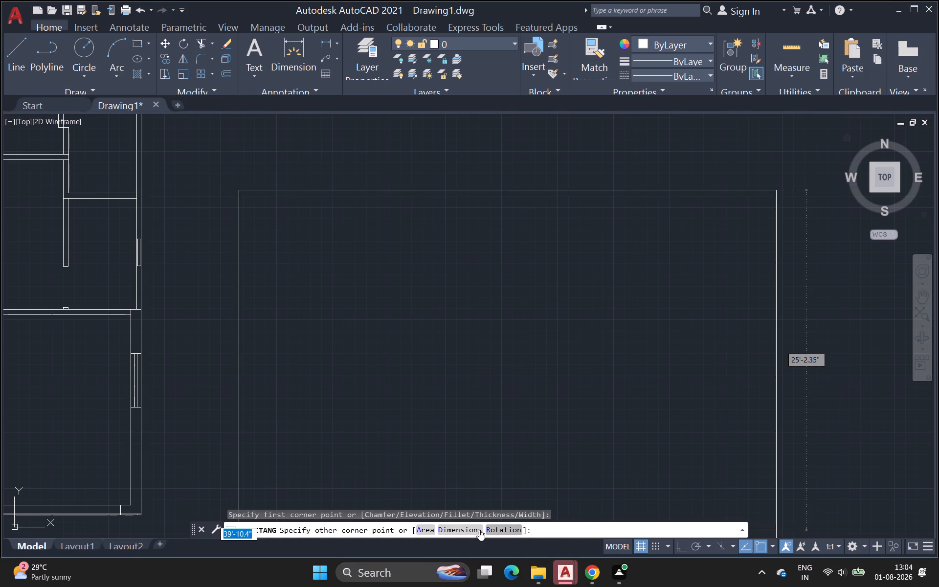
pyautogui.click(467, 527)
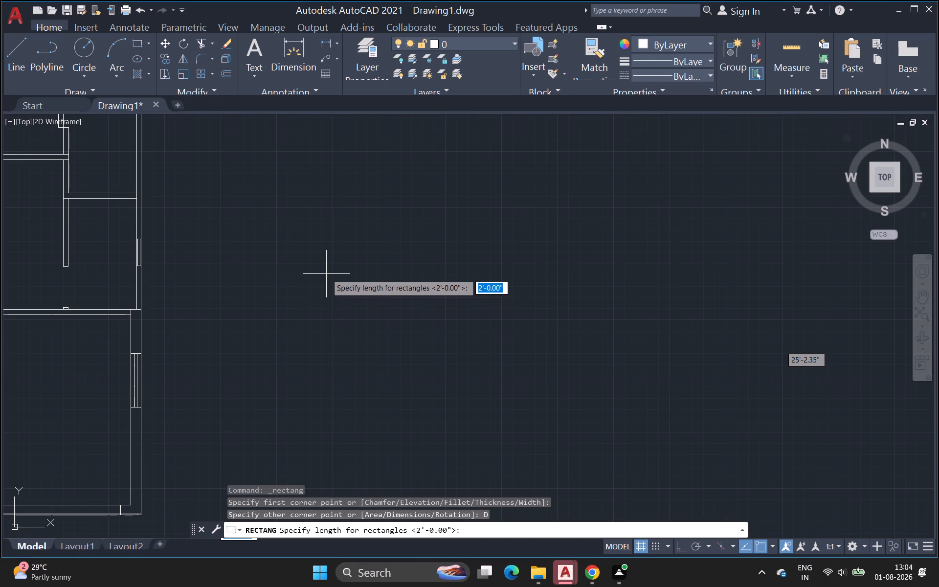
pyautogui.click(326, 273)
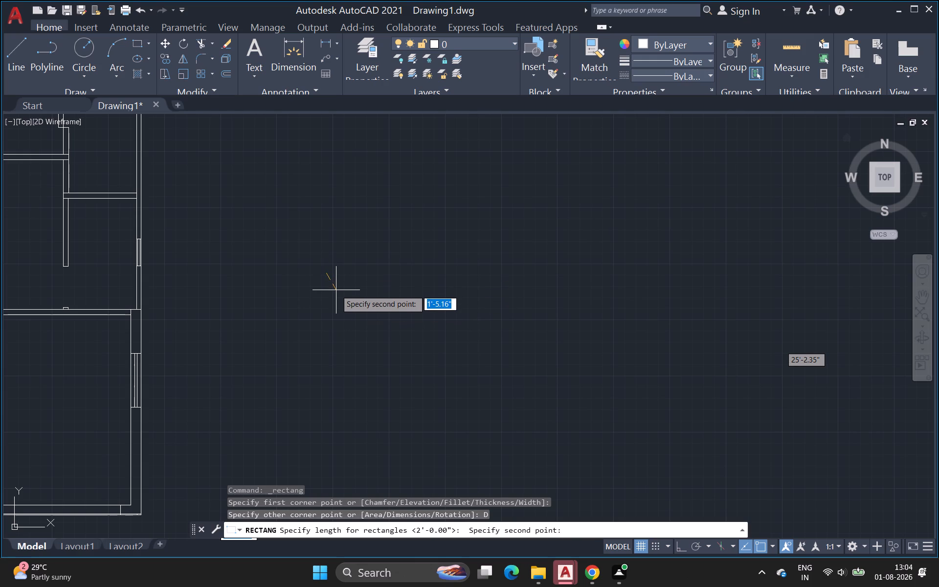
pyautogui.write('12')
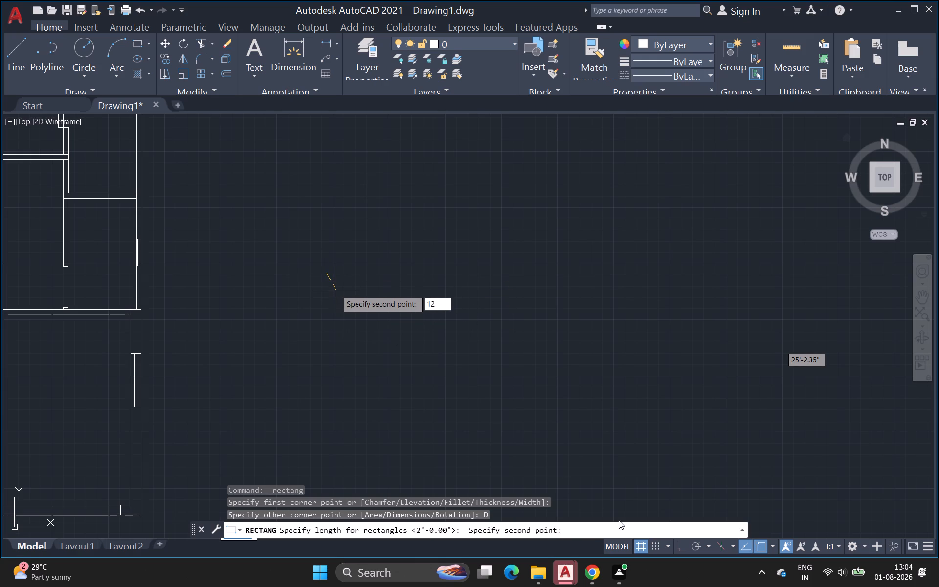
pyautogui.hotkey('shift', '"')
pyautogui.press('Return')
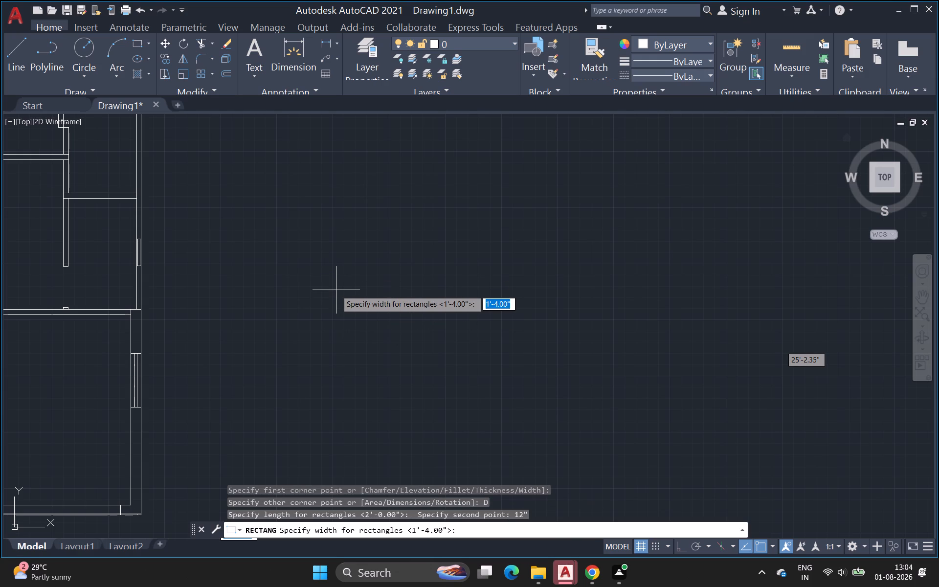
pyautogui.press('1')
pyautogui.press('8')
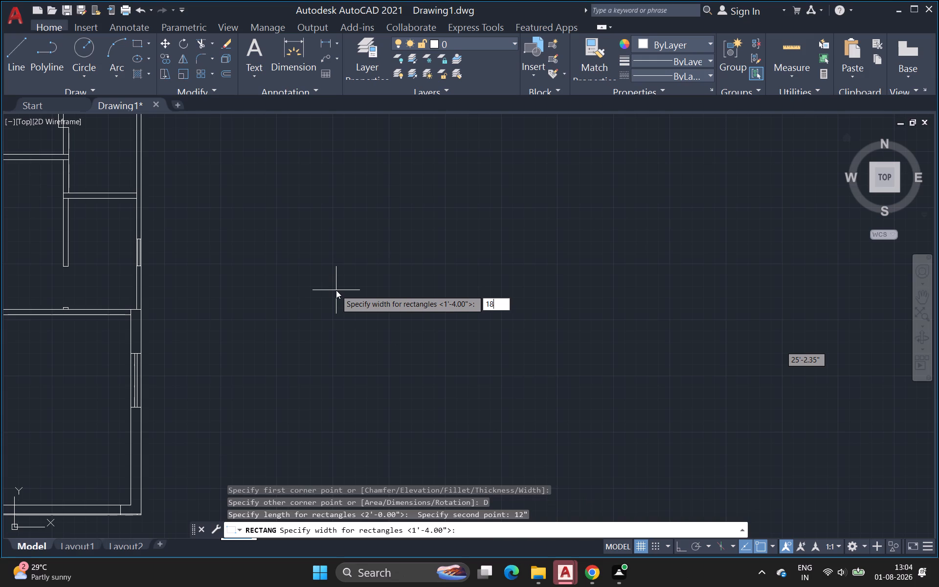
pyautogui.hotkey('shift', '"')
pyautogui.press('Return')
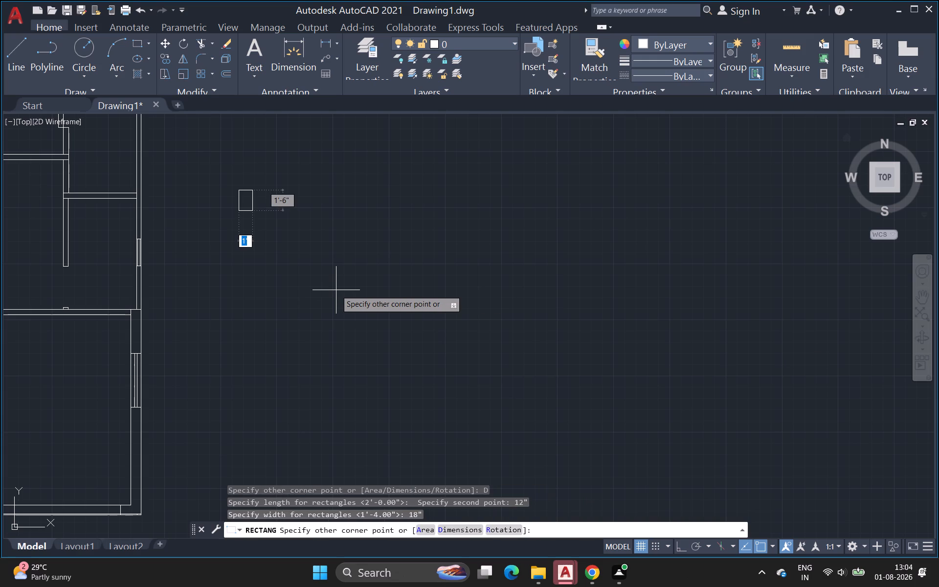
pyautogui.click(294, 237)
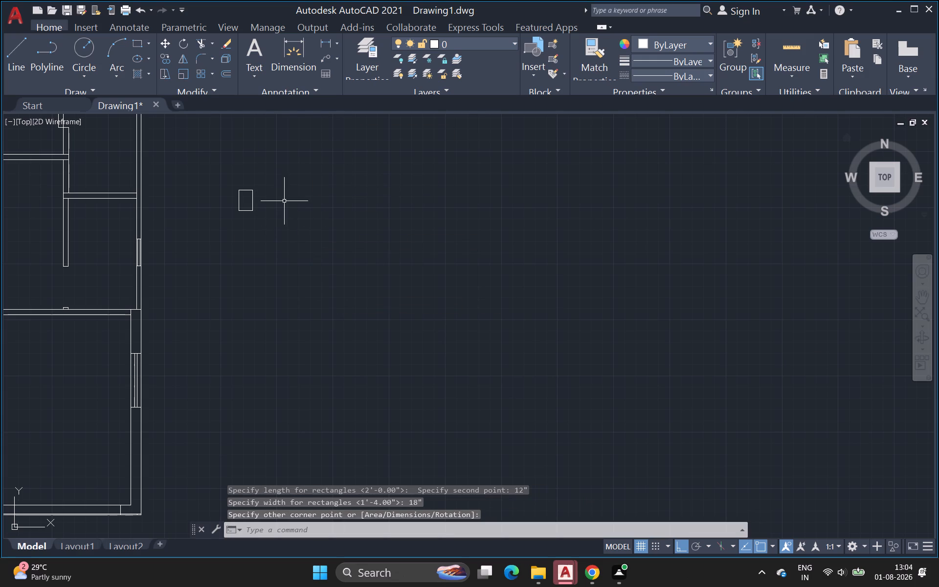
# Copy the 12" by 18" rectangle twice along the row to its right, the farther about 11' away, and once straight below it.
pyautogui.moveTo(208, 177); pyautogui.dragTo(212, 183)
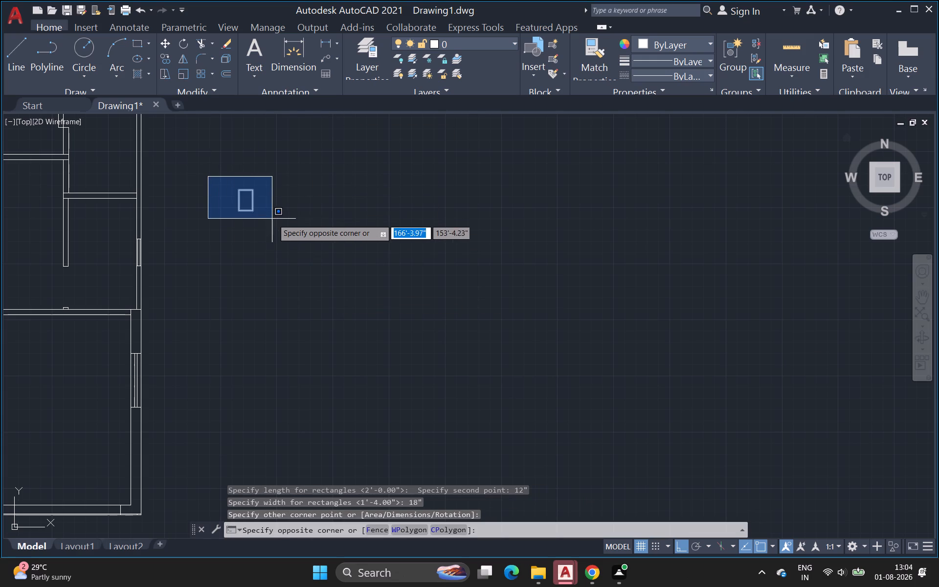
pyautogui.click(282, 222)
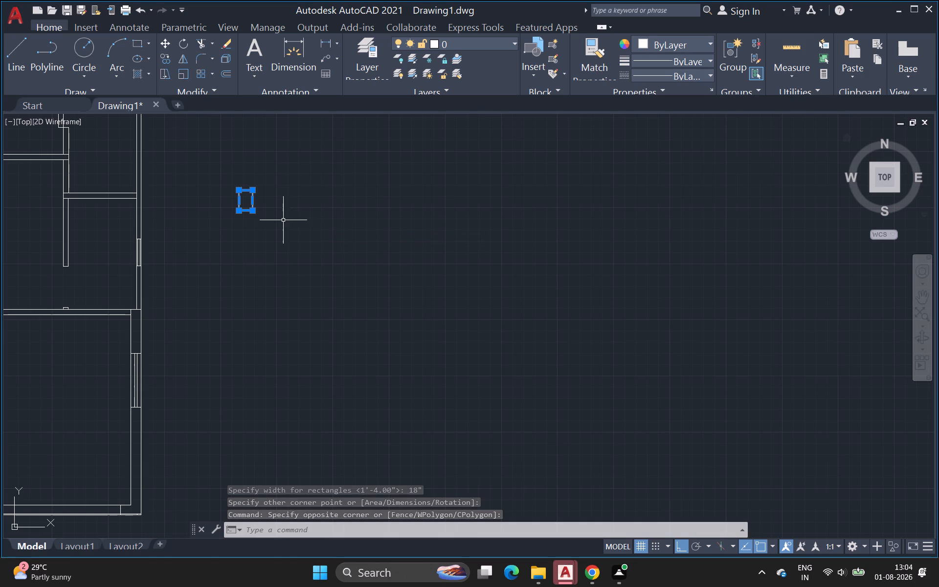
pyautogui.press('c')
pyautogui.press('o')
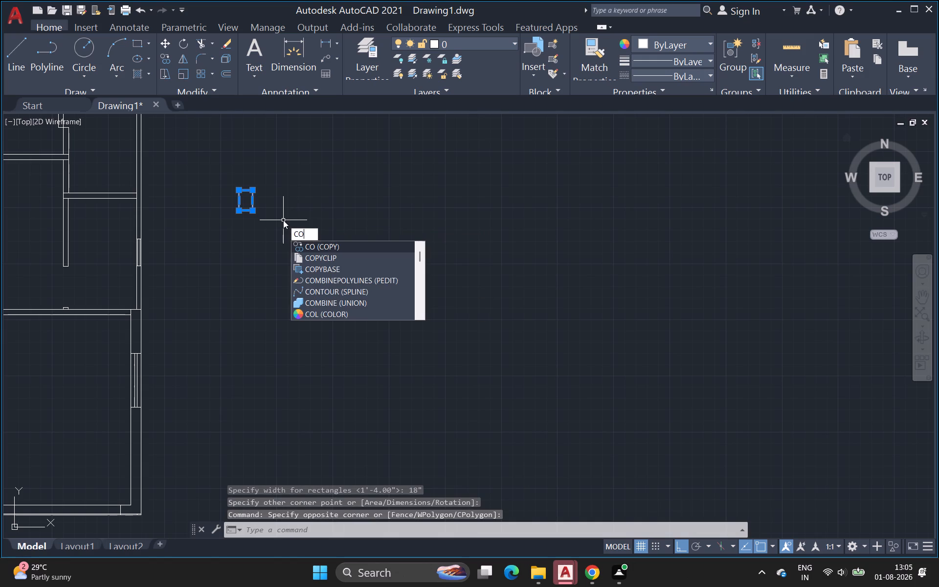
pyautogui.press('Return')
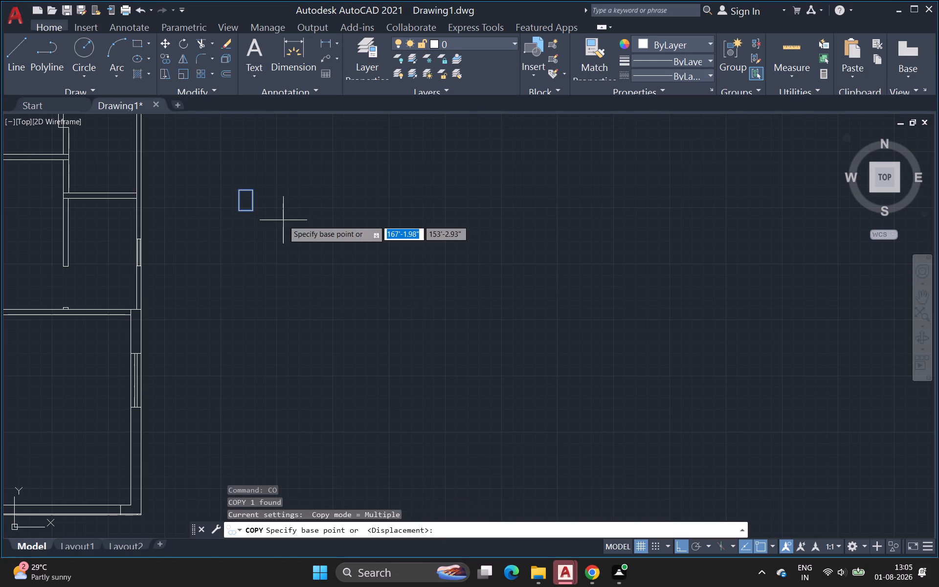
pyautogui.click(243, 202)
pyautogui.click(329, 195)
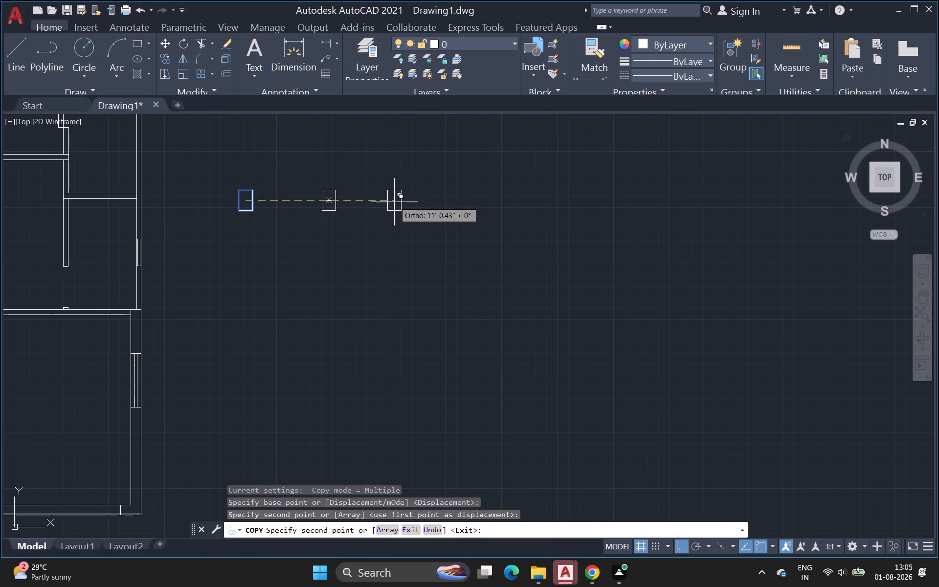
pyautogui.click(395, 201)
pyautogui.click(387, 342)
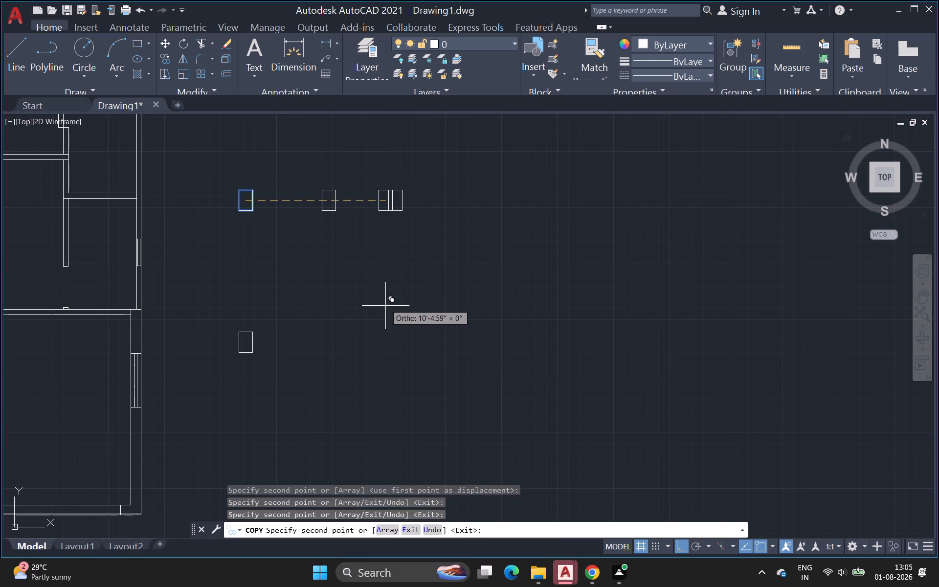
pyautogui.press('Escape')
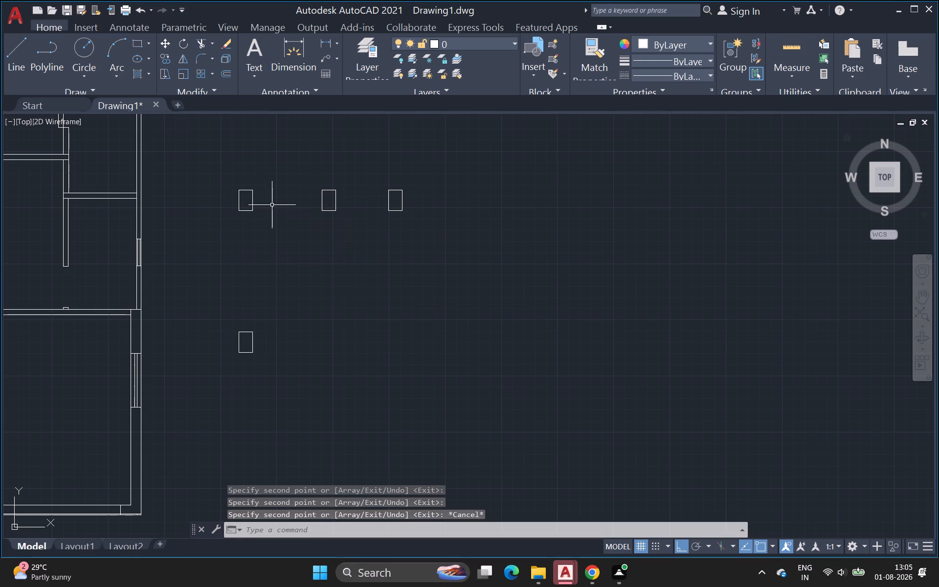
# Rotate the lower rectangle copy 180° about its upper-right corner.
pyautogui.moveTo(217, 312); pyautogui.dragTo(243, 321)
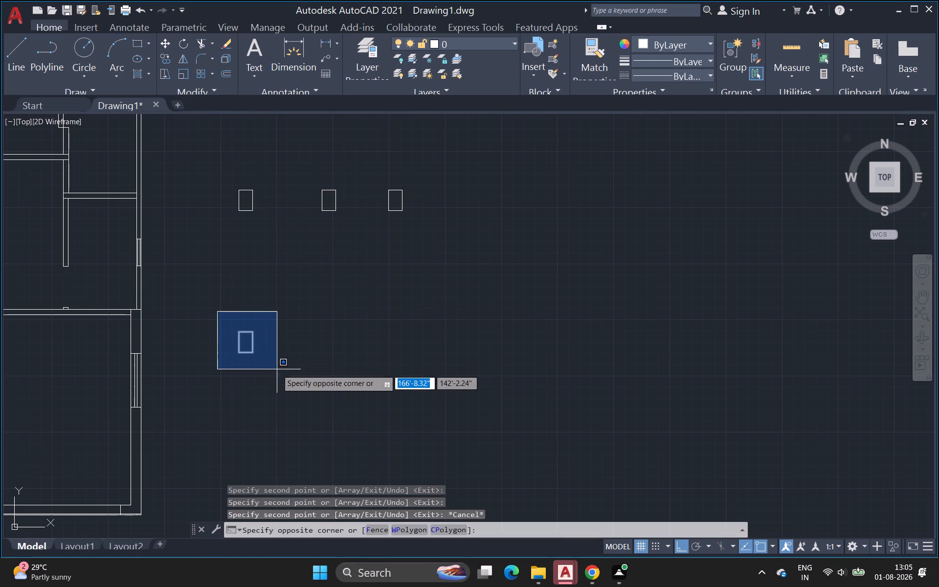
pyautogui.click(279, 372)
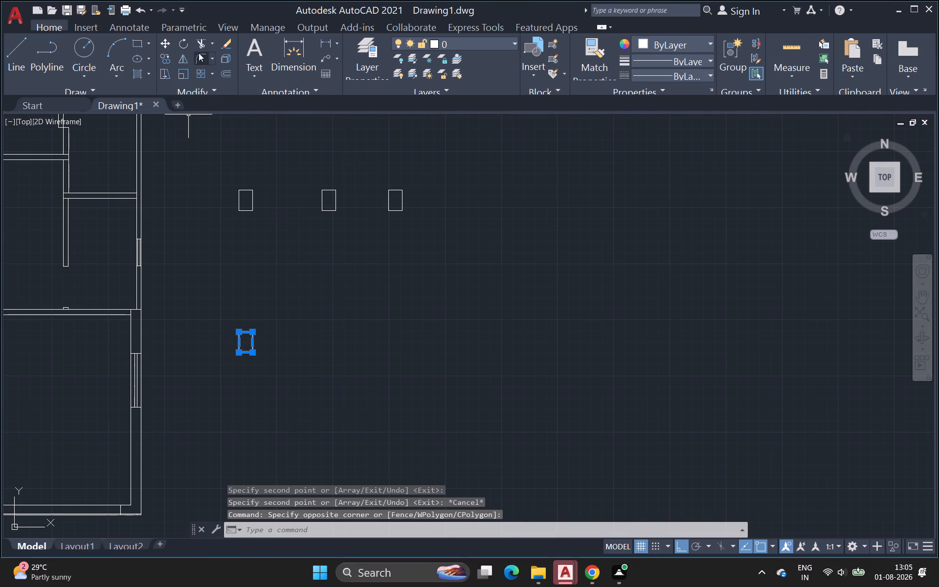
pyautogui.click(188, 47)
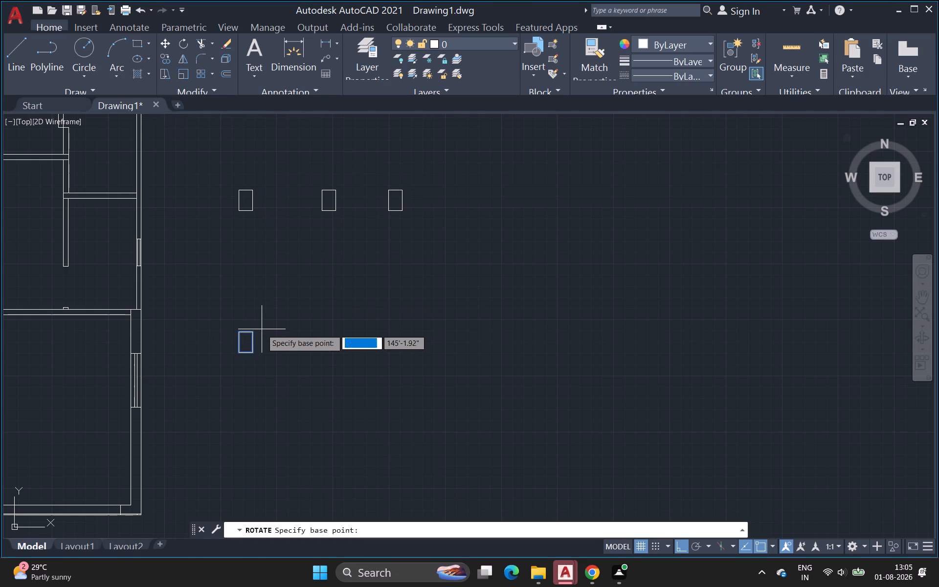
pyautogui.click(256, 333)
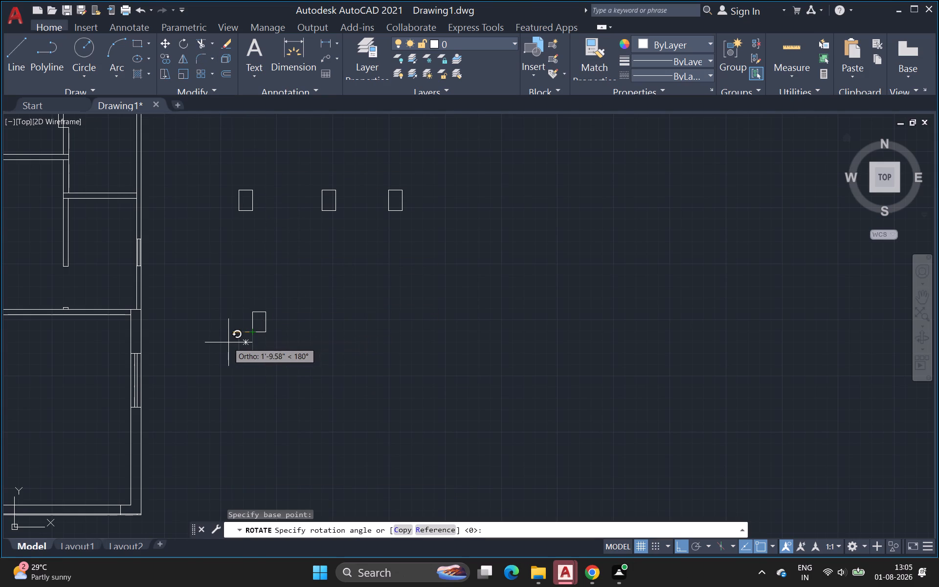
pyautogui.click(225, 339)
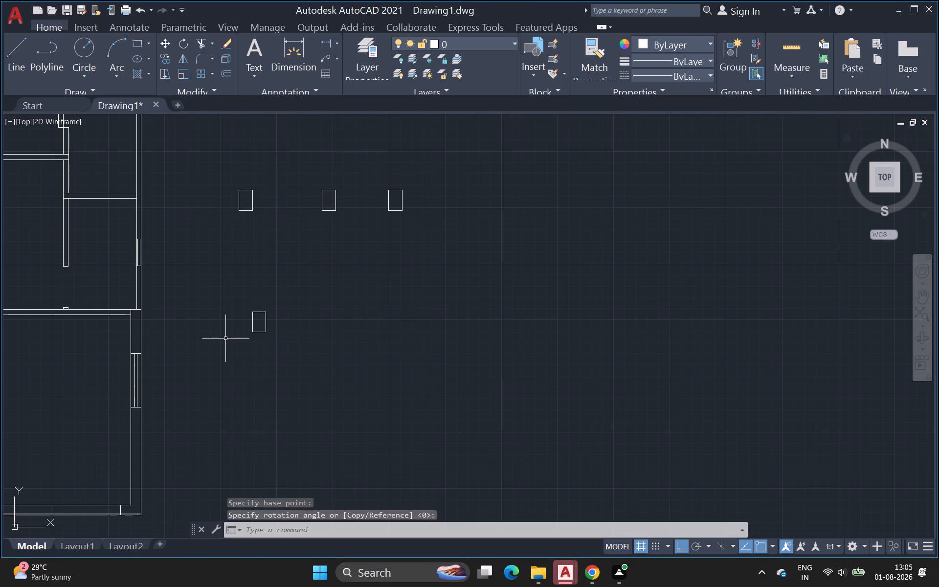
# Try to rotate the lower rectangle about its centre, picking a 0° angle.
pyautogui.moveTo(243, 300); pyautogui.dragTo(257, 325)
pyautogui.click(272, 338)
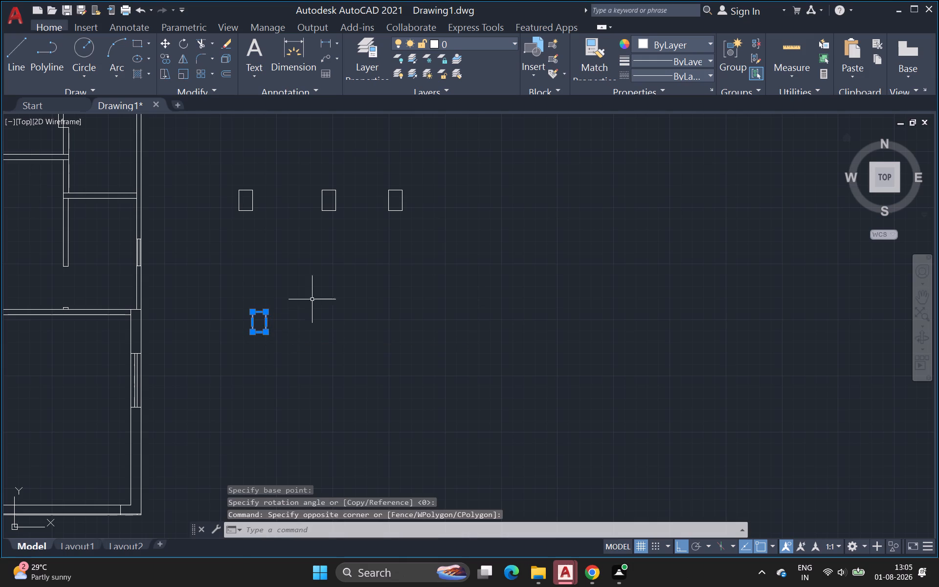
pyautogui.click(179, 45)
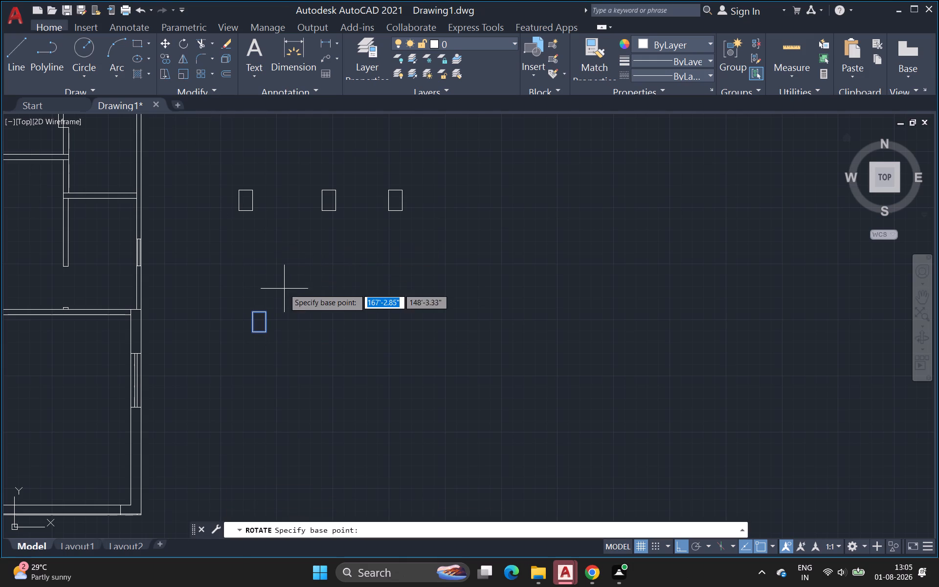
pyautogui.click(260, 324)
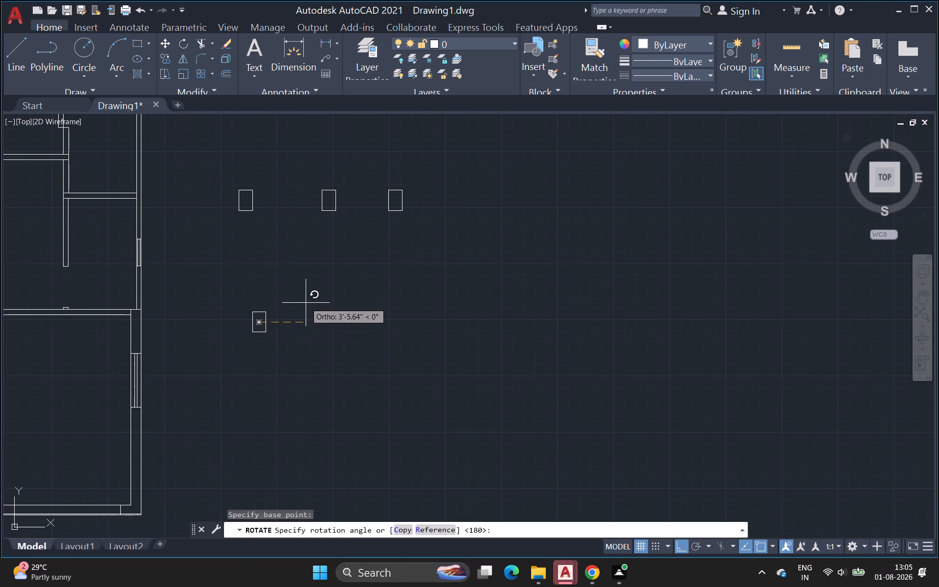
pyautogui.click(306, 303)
# Rotate the lower 12" by 18" rectangle 90° about its lower-right corner.
pyautogui.moveTo(252, 301); pyautogui.dragTo(275, 324)
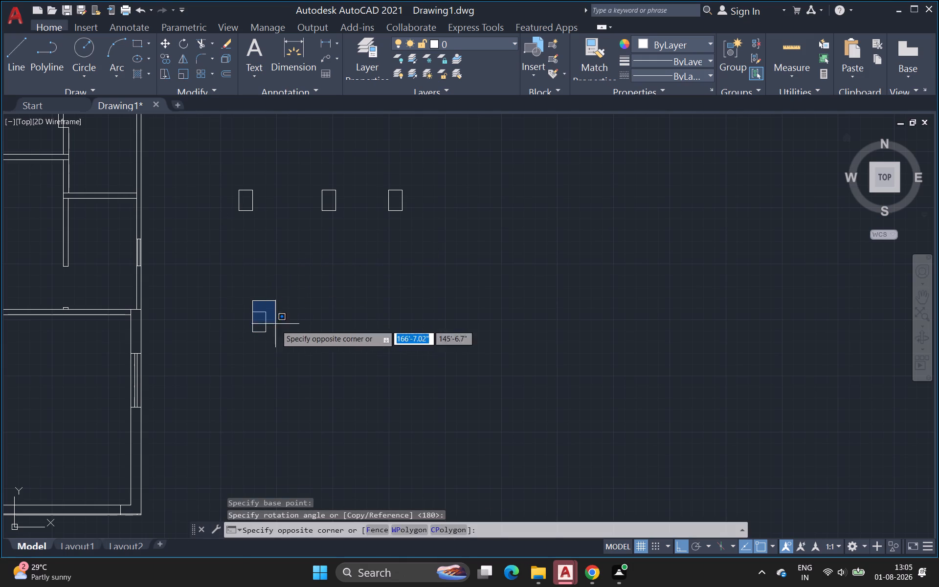
pyautogui.click(268, 349)
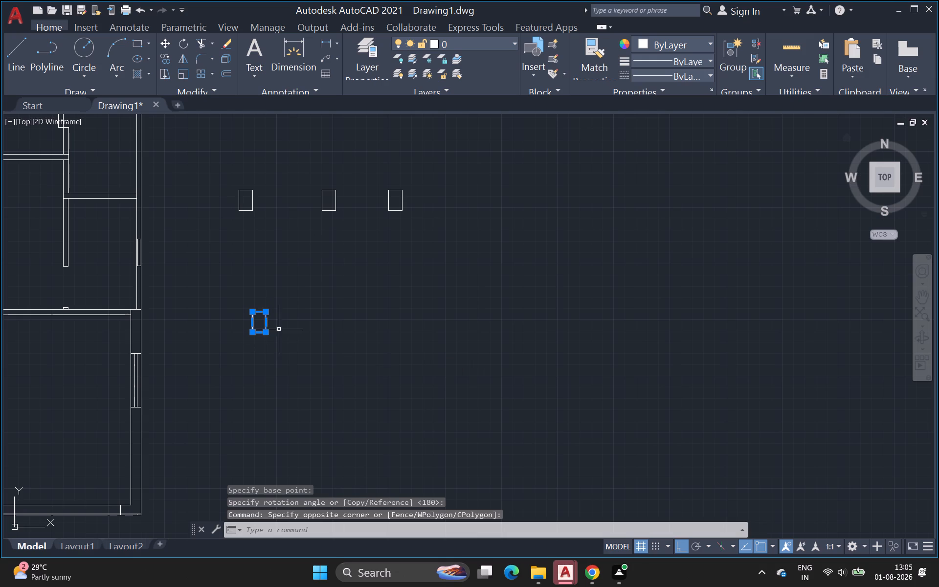
pyautogui.write('ro')
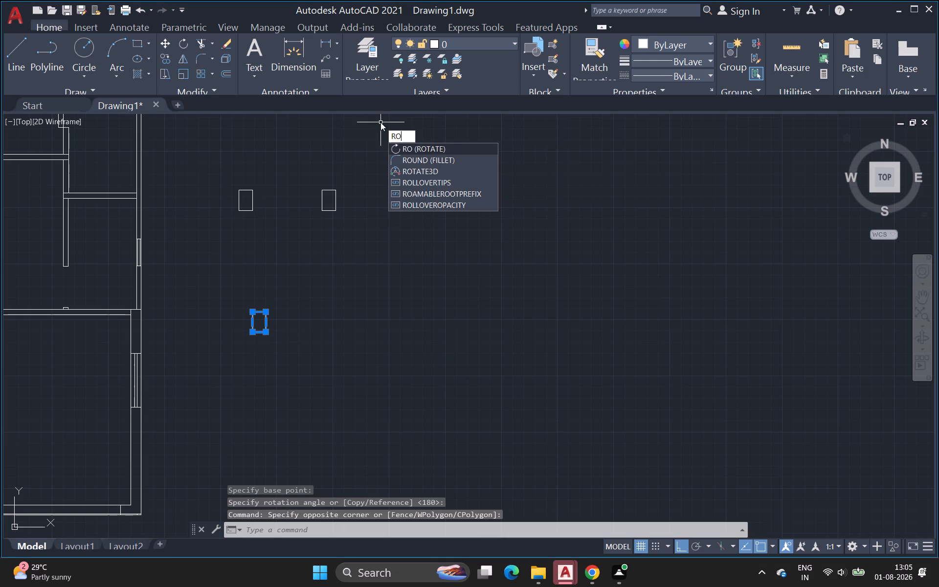
pyautogui.press('Return')
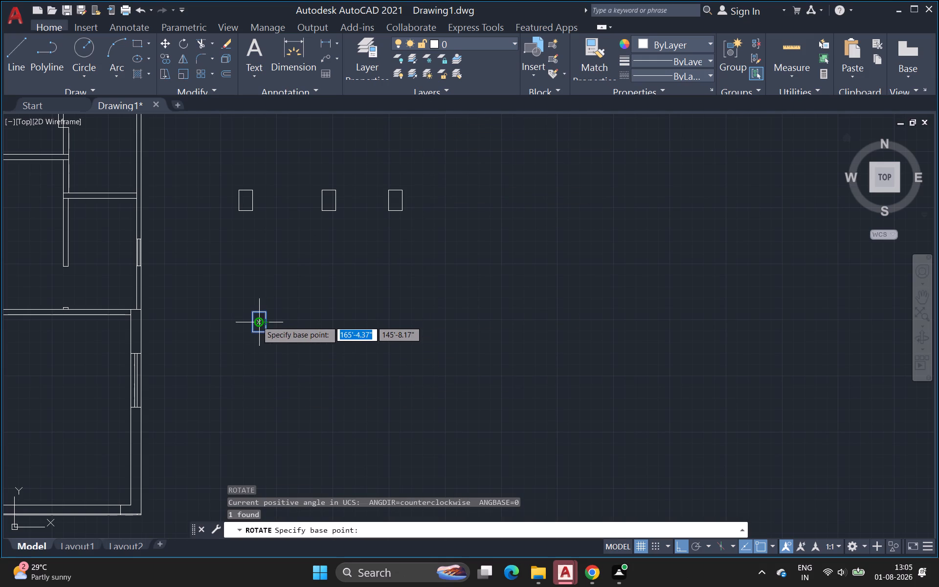
pyautogui.click(264, 332)
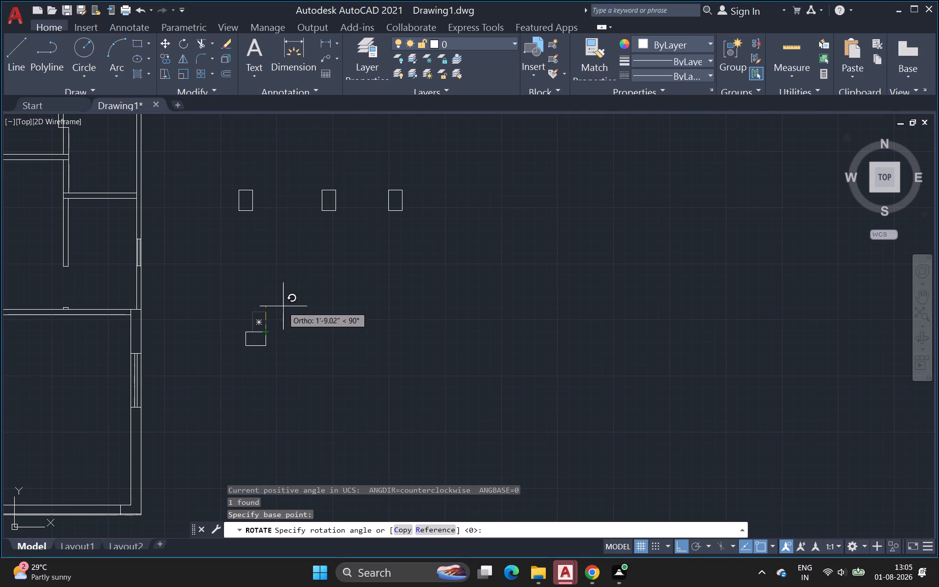
pyautogui.click(285, 294)
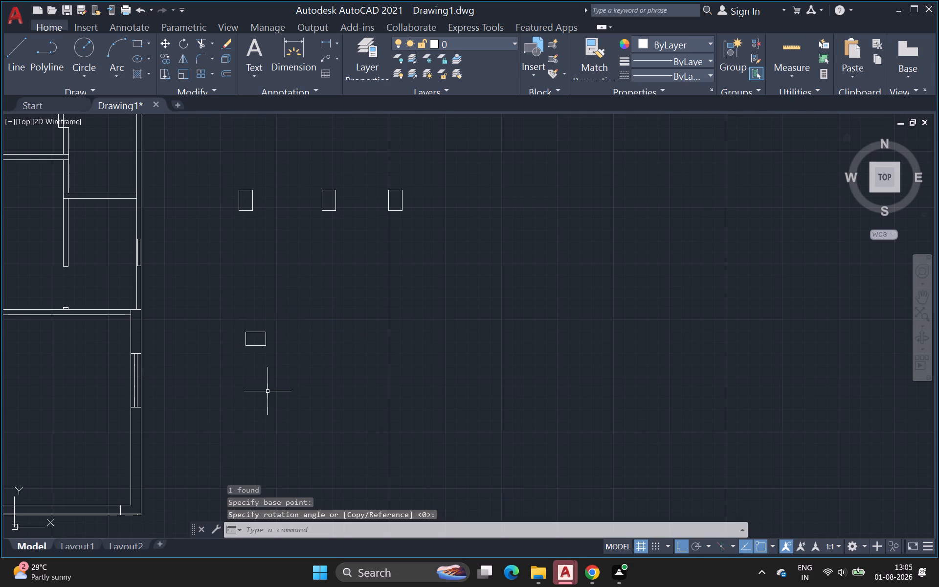
# With ortho off, copy the rotated rectangle onto the right outer wall's outer face at the interior wall junction just above the upper window.
pyautogui.moveTo(233, 320); pyautogui.dragTo(241, 330)
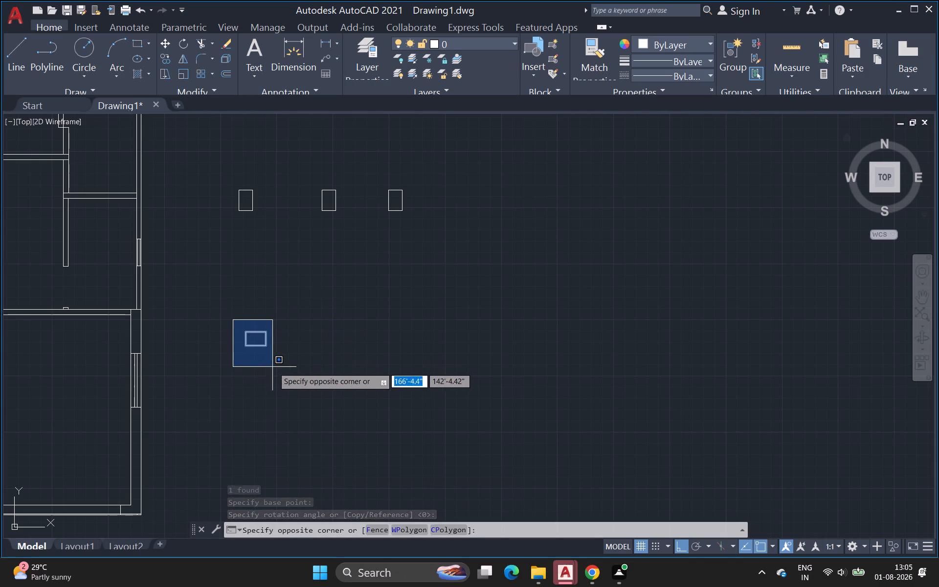
pyautogui.click(283, 368)
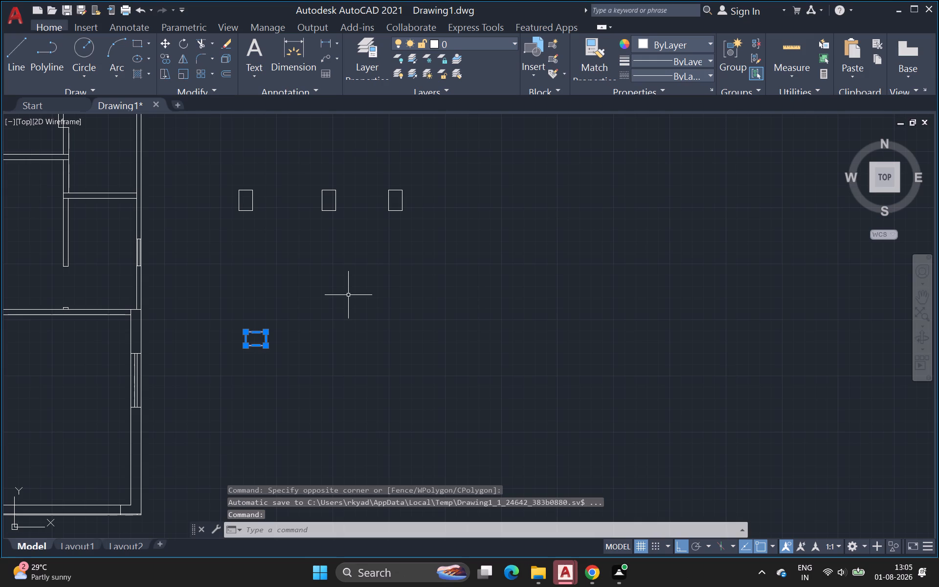
pyautogui.press('m')
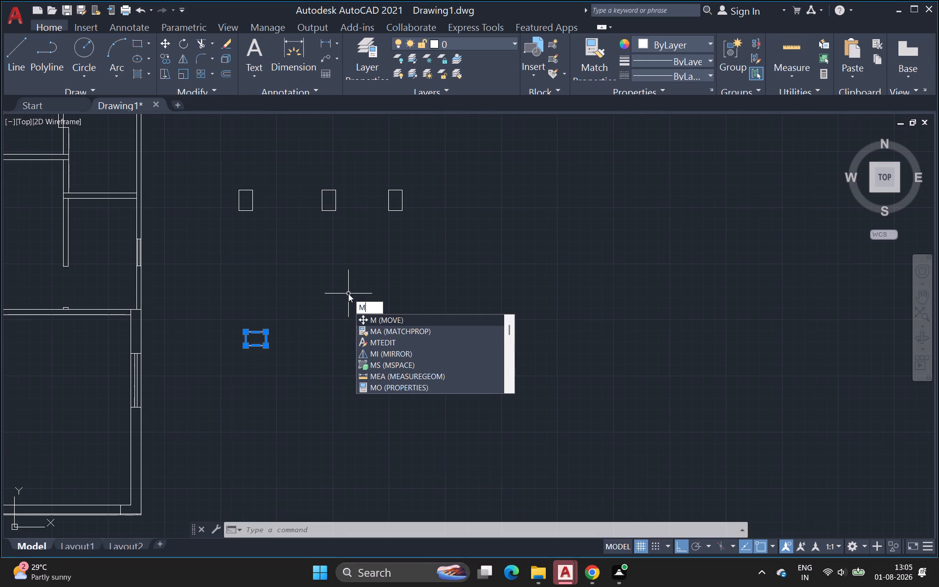
pyautogui.press('BackSpace')
pyautogui.write('co')
pyautogui.press('Return')
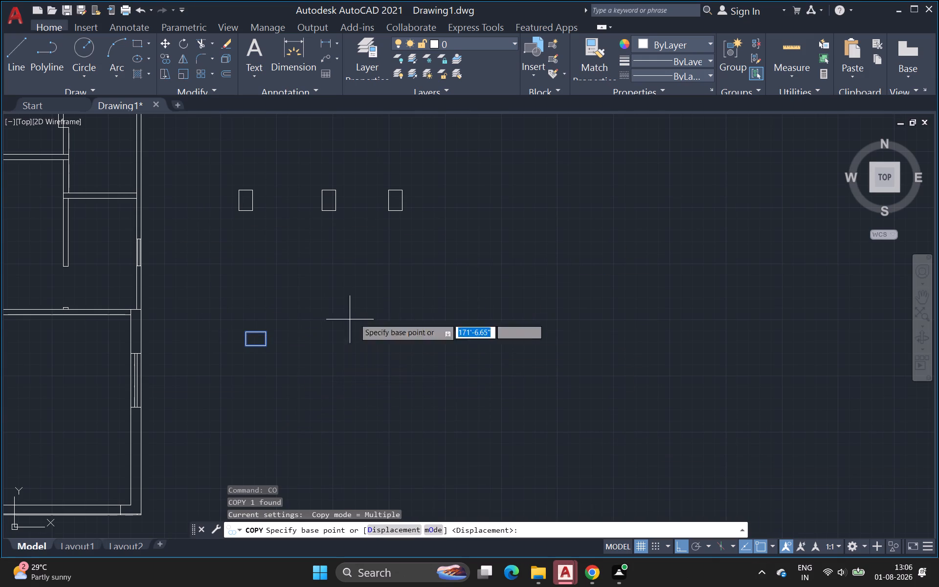
pyautogui.click(263, 342)
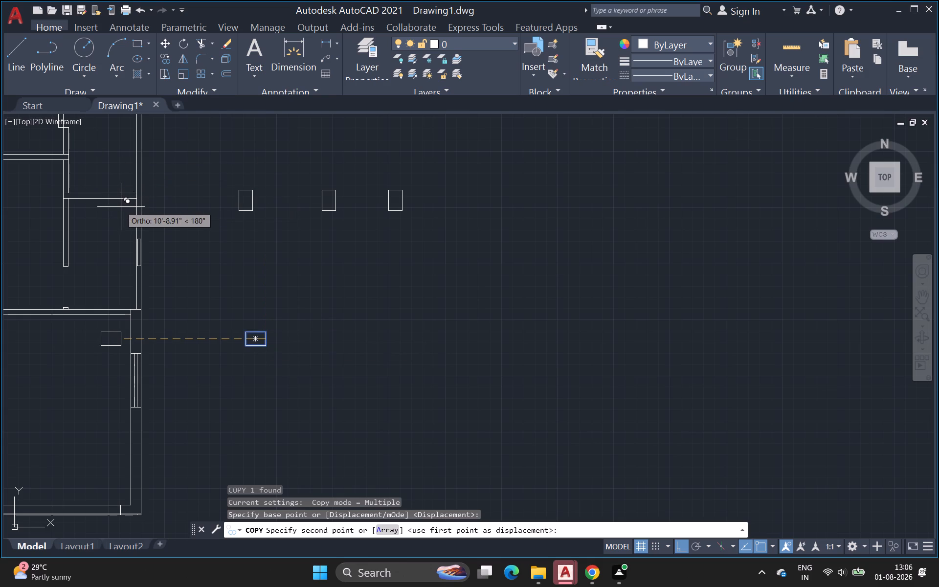
pyautogui.press('super+p')
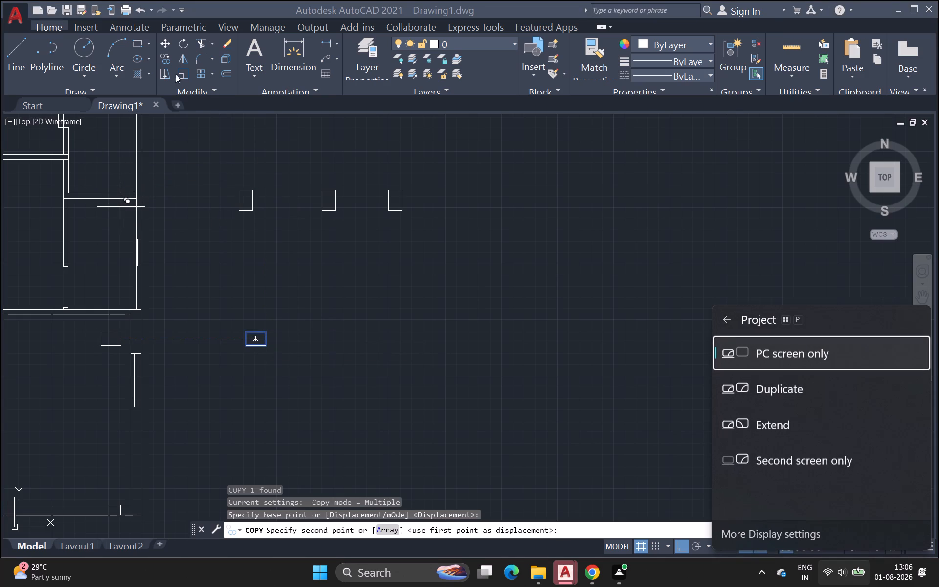
pyautogui.press('Escape')
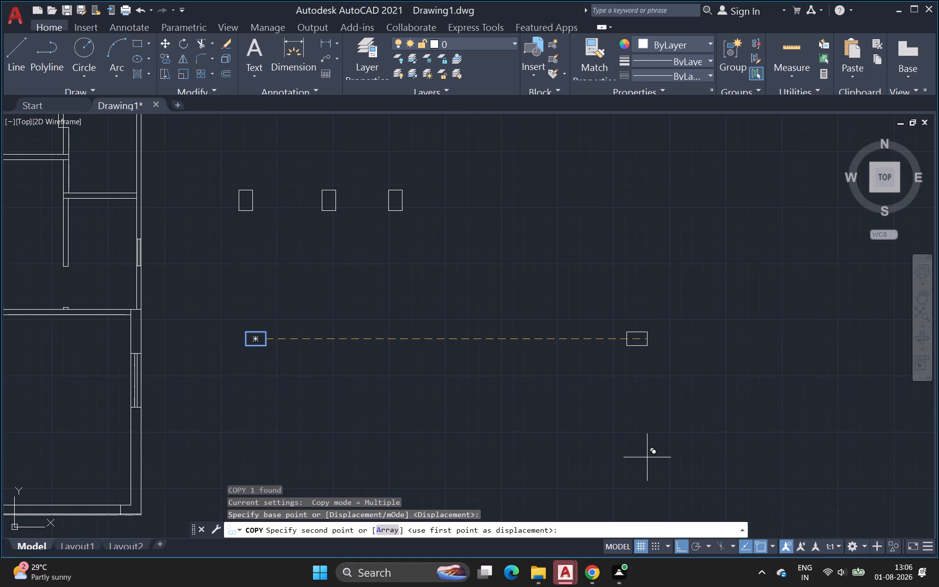
pyautogui.click(679, 541)
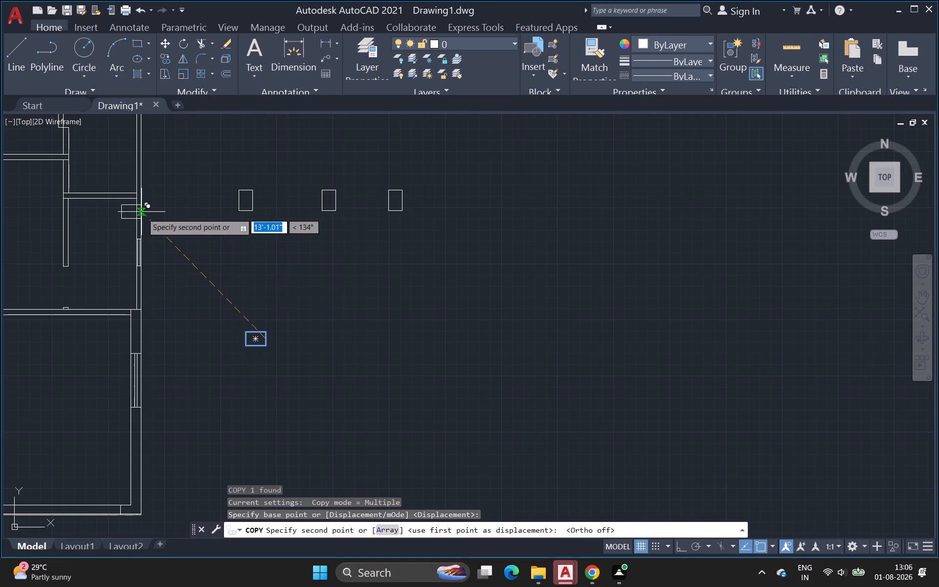
pyautogui.scroll(3, 139, 200)
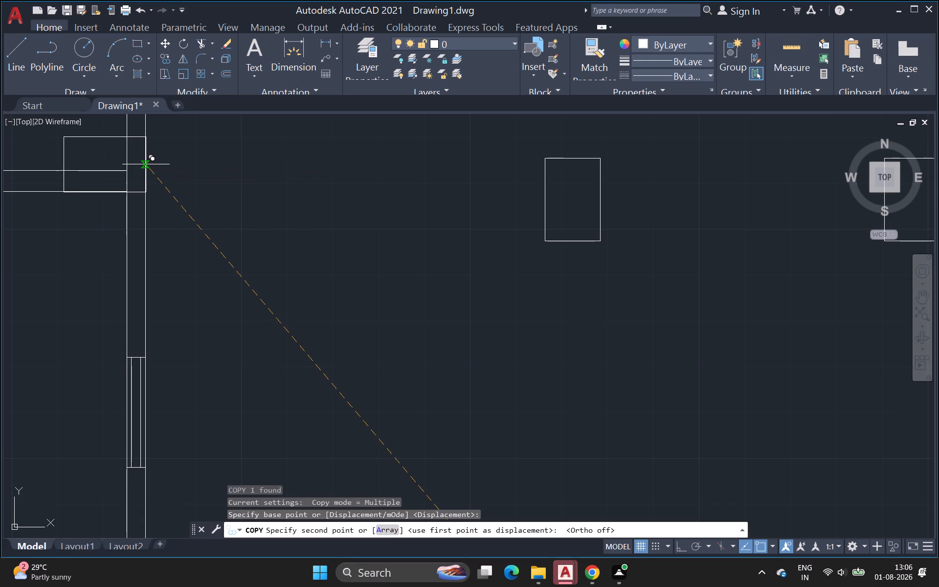
pyautogui.click(146, 164)
pyautogui.scroll(-7, 211, 179)
pyautogui.moveTo(211, 186); pyautogui.dragTo(211, 181, button='middle')
pyautogui.scroll(1, 211, 181)
pyautogui.scroll(2, 289, 212)
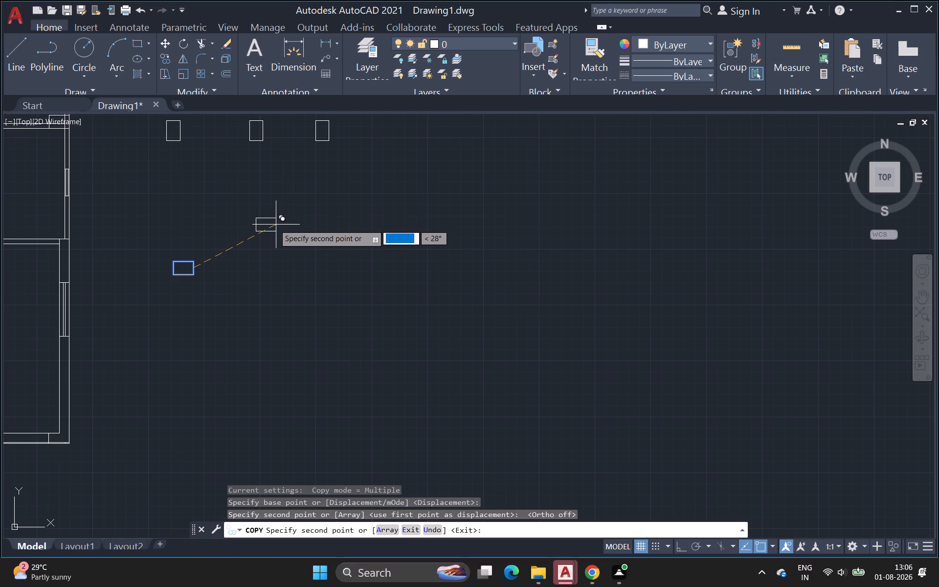
pyautogui.scroll(-3, 281, 257)
pyautogui.moveTo(282, 269); pyautogui.dragTo(291, 287, button='middle')
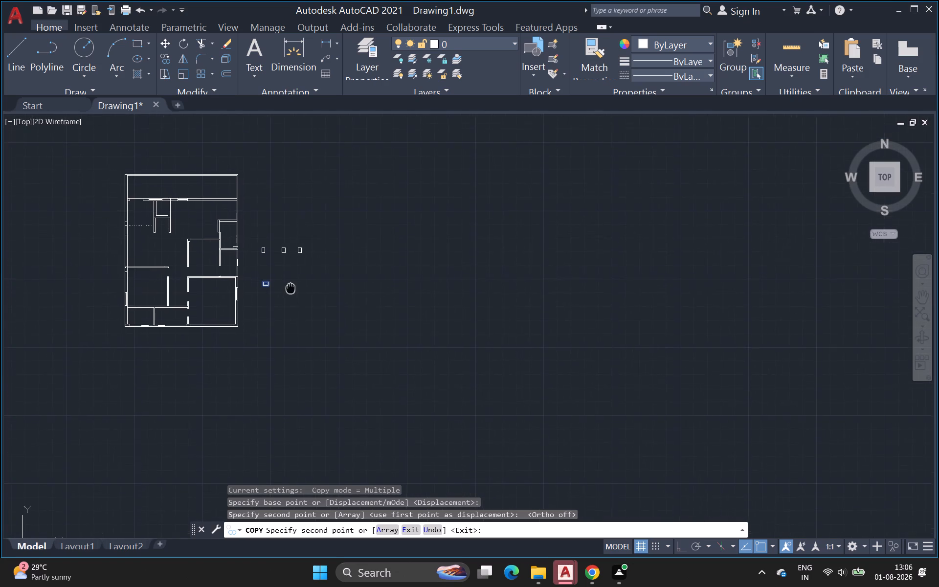
pyautogui.moveTo(291, 287); pyautogui.dragTo(291, 289, button='middle')
pyautogui.scroll(1, 291, 289)
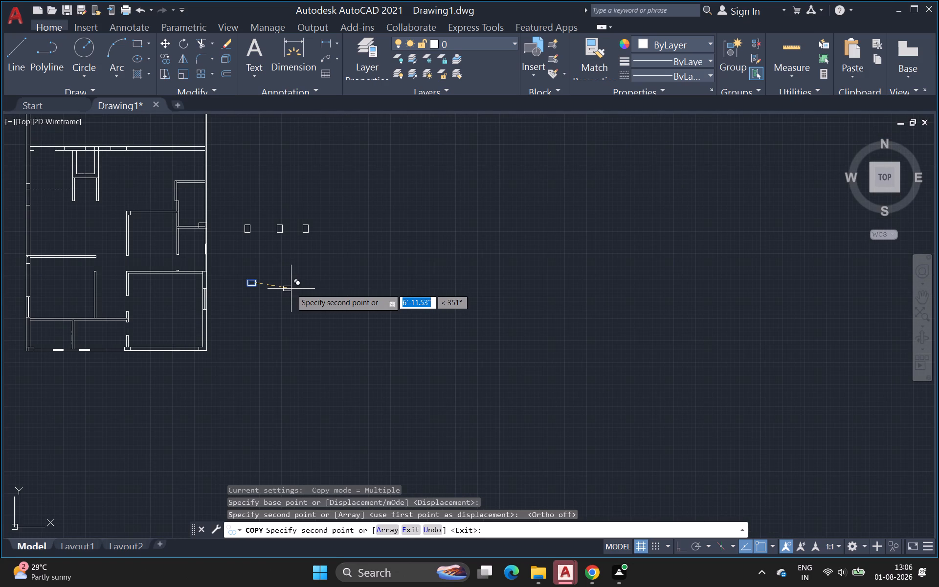
pyautogui.press('Escape')
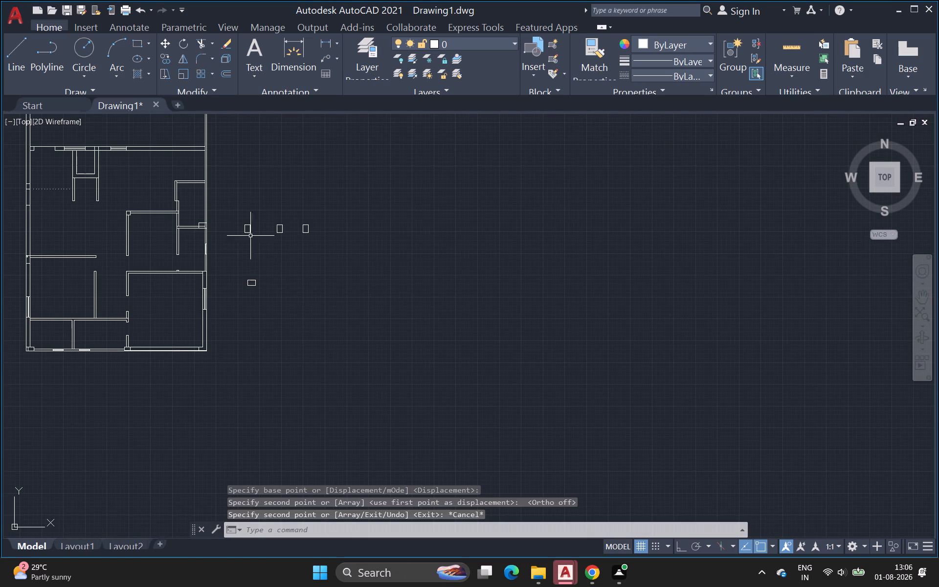
# Copy the leftmost upright rectangle by its lower-right corner onto the right outer wall's outer face, at the junction between the two windows.
pyautogui.moveTo(238, 211); pyautogui.dragTo(239, 242)
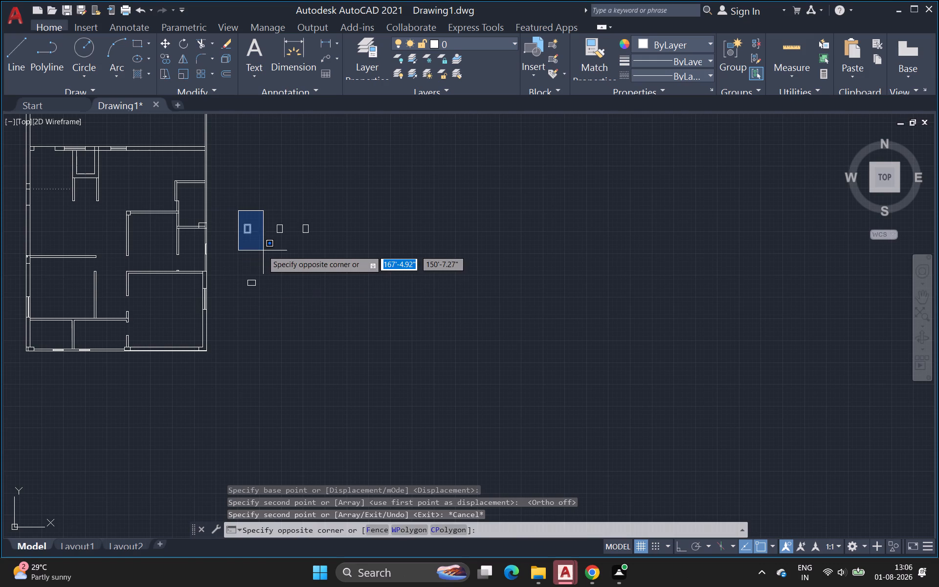
pyautogui.click(254, 249)
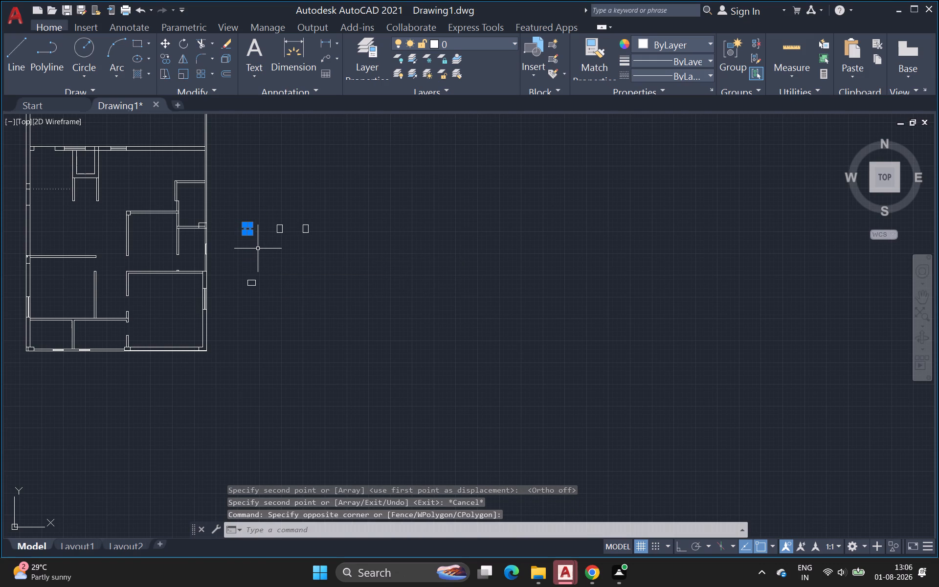
pyautogui.press('c')
pyautogui.press('o')
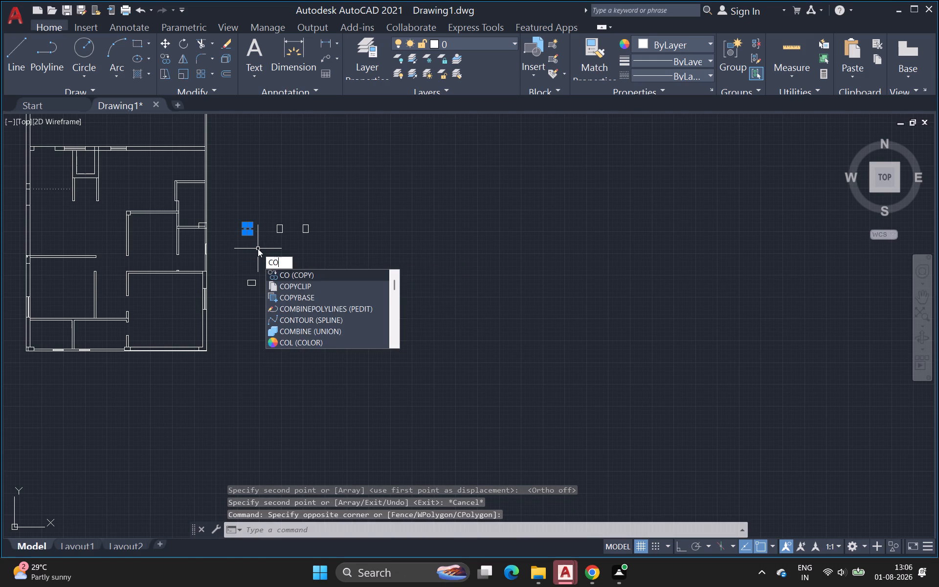
pyautogui.press('Return')
pyautogui.scroll(2, 307, 286)
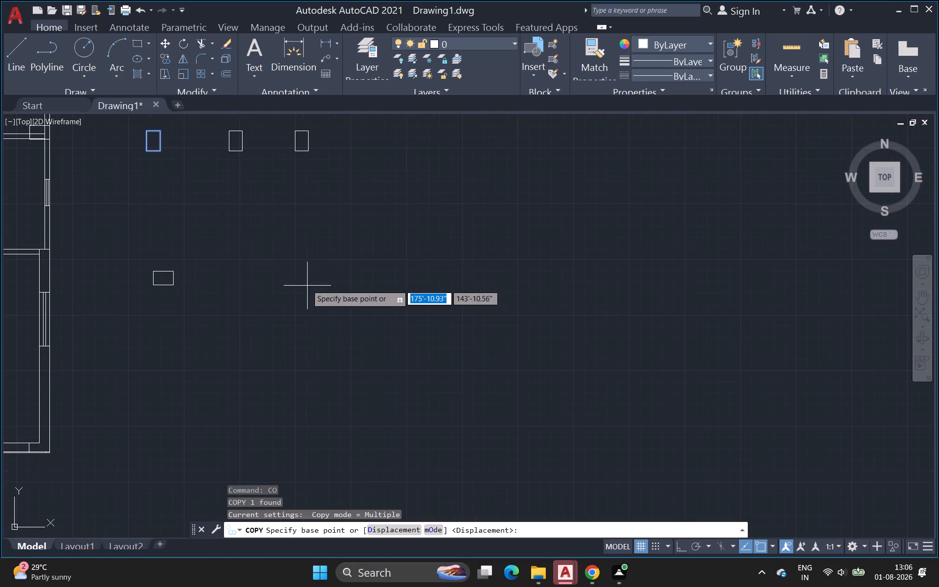
pyautogui.click(162, 151)
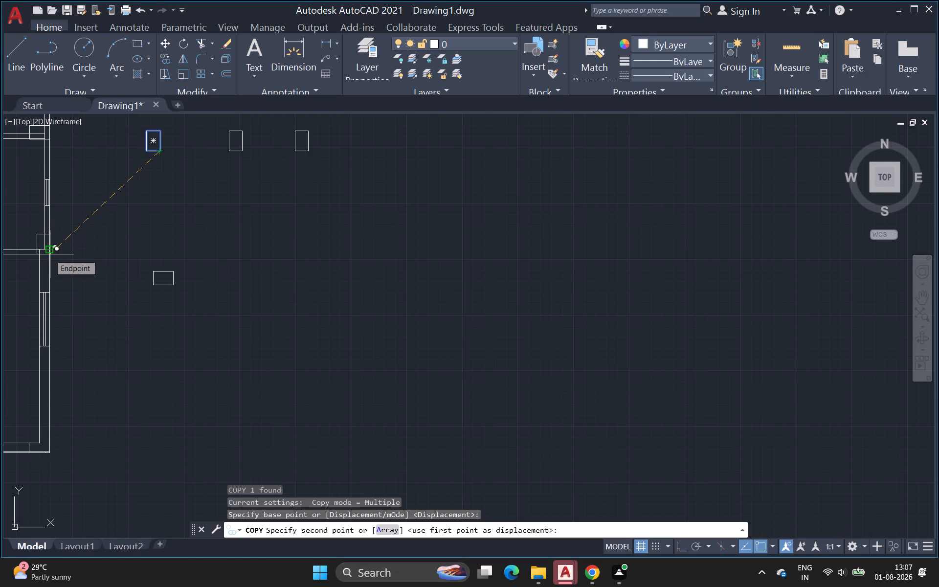
pyautogui.click(50, 254)
pyautogui.hotkey('ctrl', 'z')
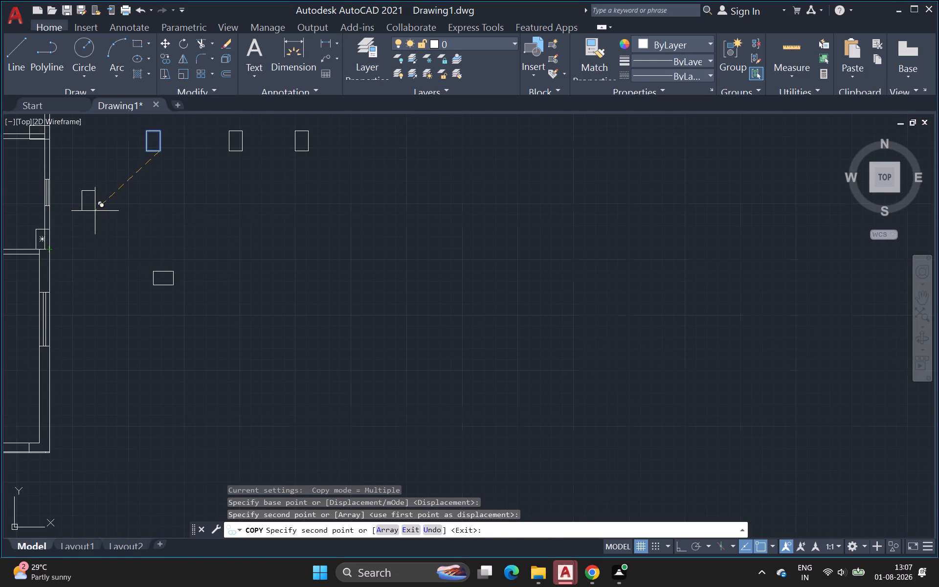
pyautogui.scroll(3, 188, 275)
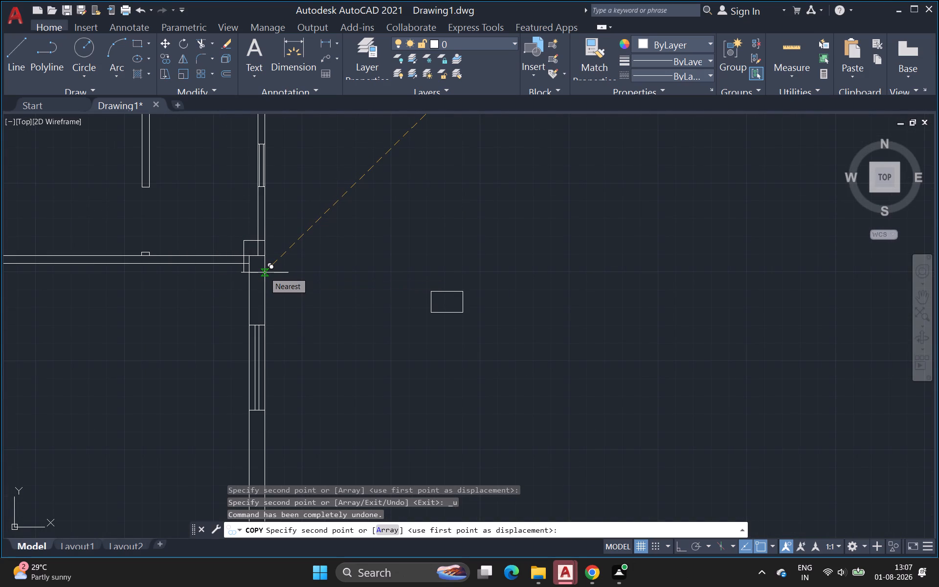
pyautogui.click(265, 272)
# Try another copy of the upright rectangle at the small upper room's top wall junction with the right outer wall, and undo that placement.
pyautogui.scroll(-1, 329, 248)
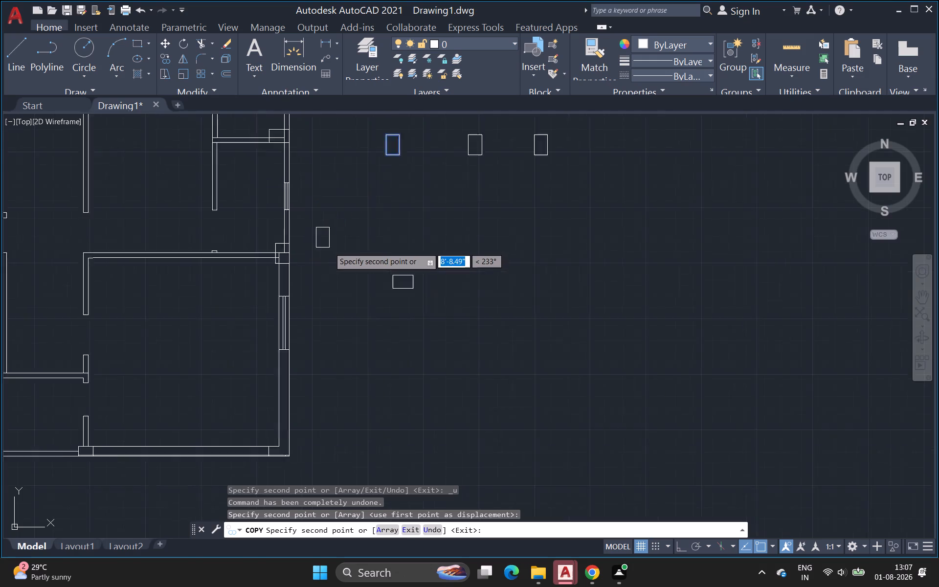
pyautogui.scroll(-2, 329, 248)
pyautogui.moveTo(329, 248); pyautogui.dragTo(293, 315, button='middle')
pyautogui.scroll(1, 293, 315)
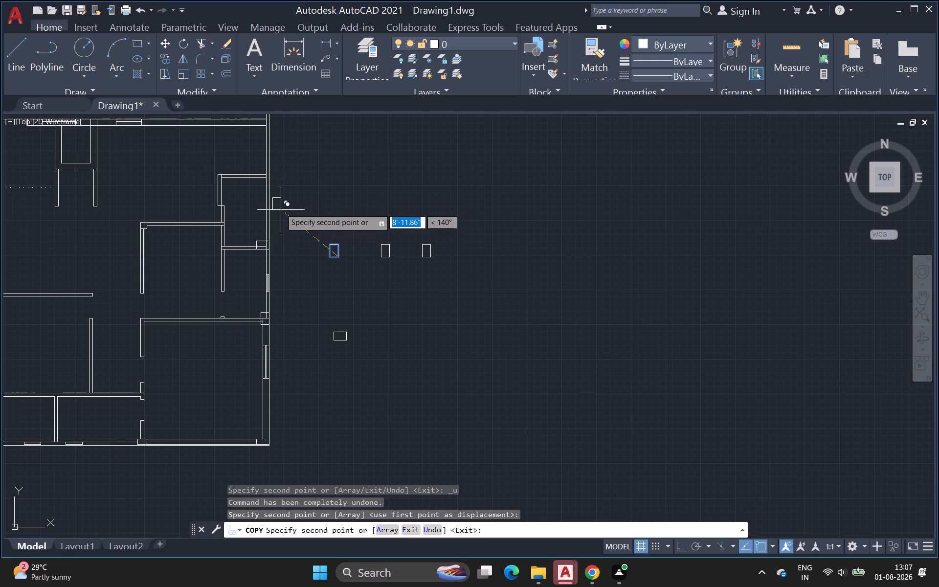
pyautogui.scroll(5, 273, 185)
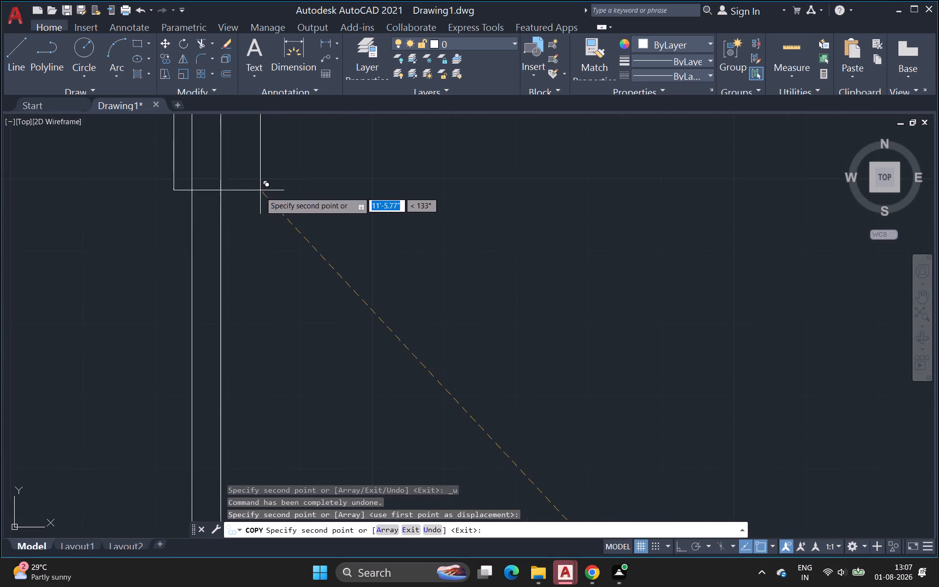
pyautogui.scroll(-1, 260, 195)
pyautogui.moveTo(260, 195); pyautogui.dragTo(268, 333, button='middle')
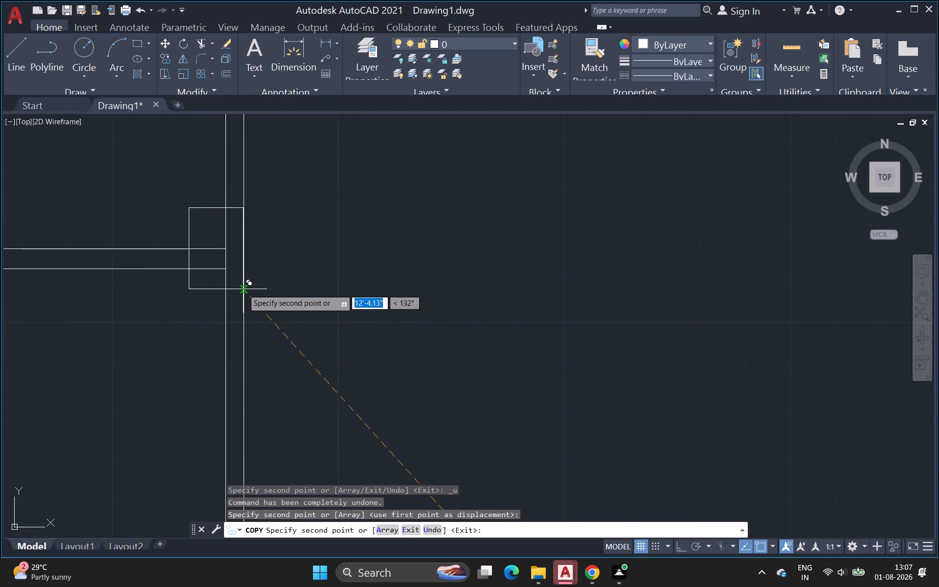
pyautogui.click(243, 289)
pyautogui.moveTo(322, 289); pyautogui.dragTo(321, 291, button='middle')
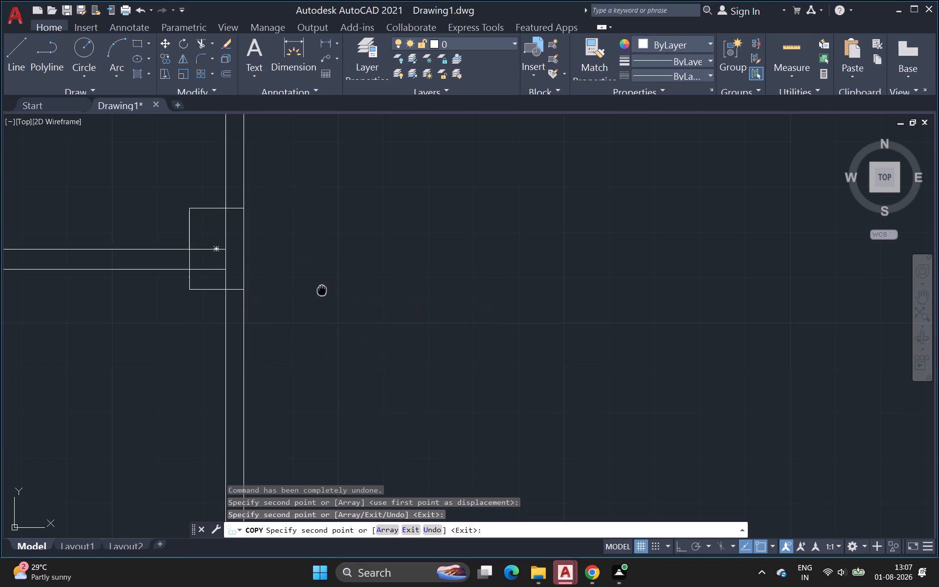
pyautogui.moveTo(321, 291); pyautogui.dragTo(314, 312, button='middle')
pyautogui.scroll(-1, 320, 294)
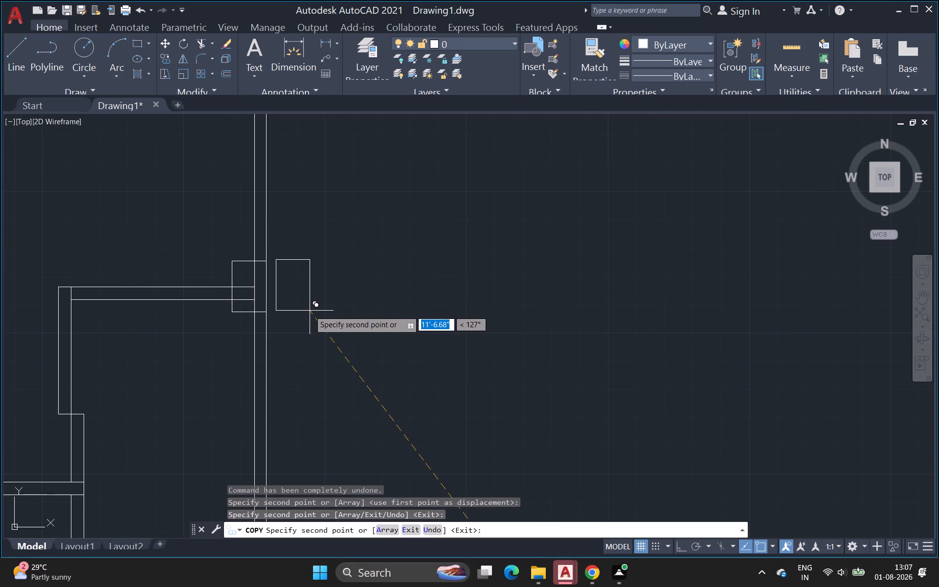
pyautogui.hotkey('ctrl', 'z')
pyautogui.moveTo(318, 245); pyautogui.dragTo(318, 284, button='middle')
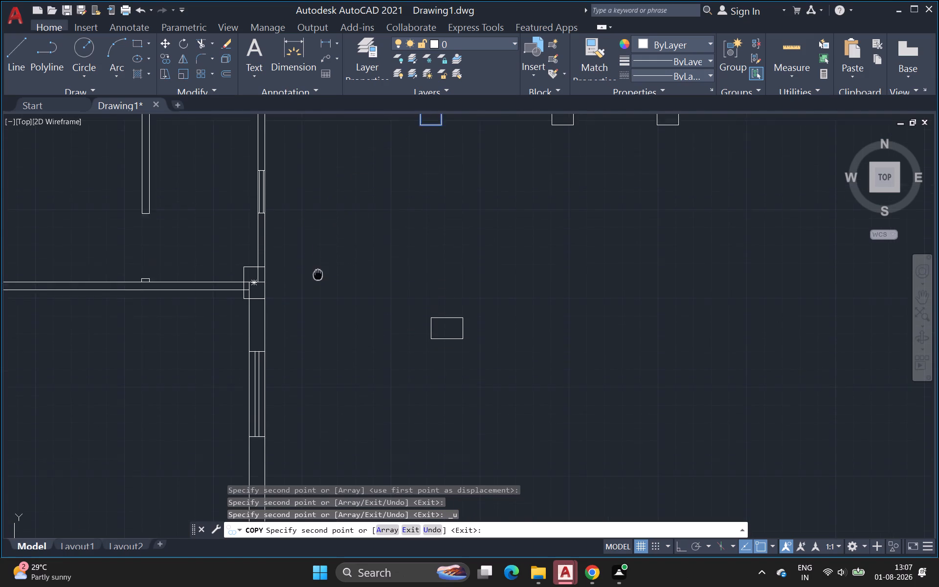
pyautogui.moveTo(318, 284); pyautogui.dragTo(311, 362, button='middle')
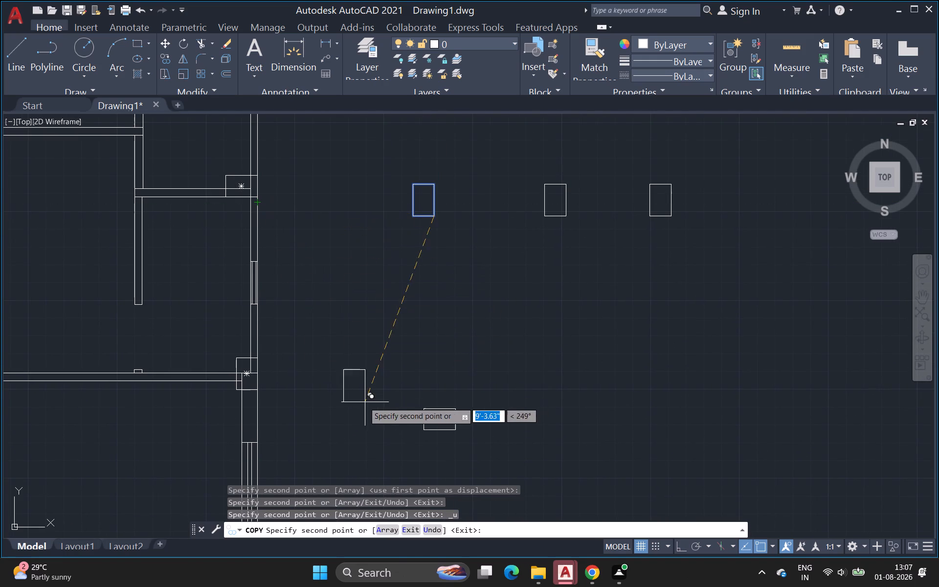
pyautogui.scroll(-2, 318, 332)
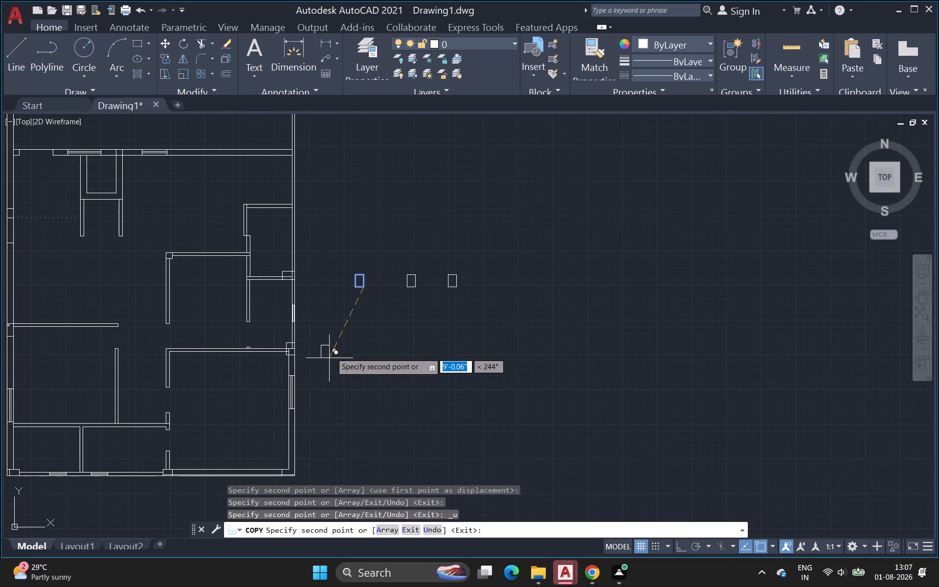
# Abandon the running copy and undo the upright rectangle copied onto the right outer wall between the two windows.
pyautogui.scroll(6, 293, 358)
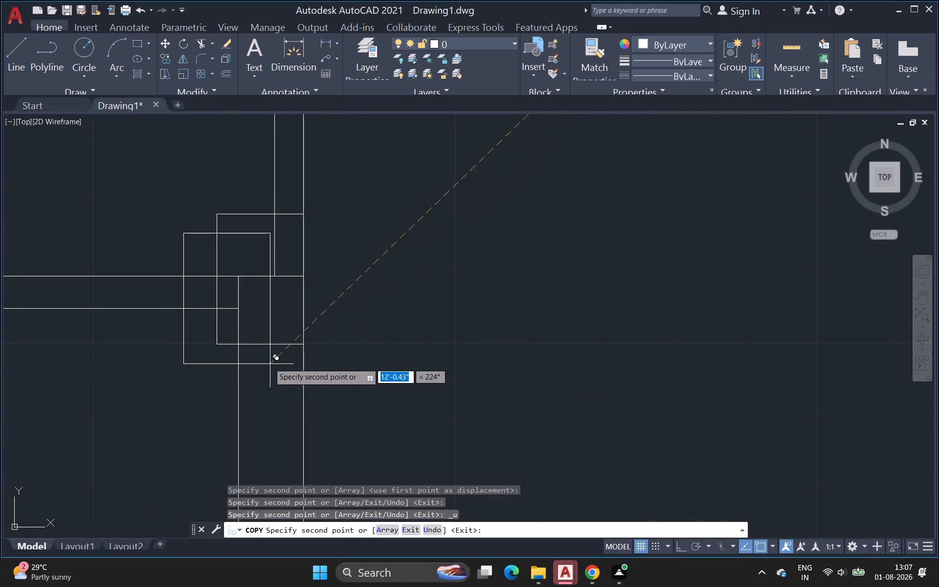
pyautogui.scroll(1, 409, 297)
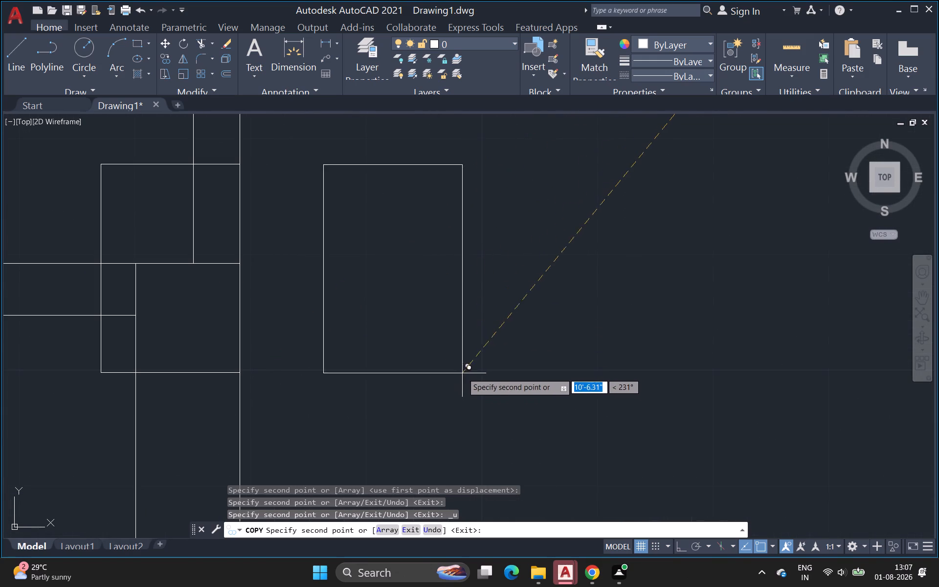
pyautogui.press('Escape')
pyautogui.hotkey('ctrl', 'z')
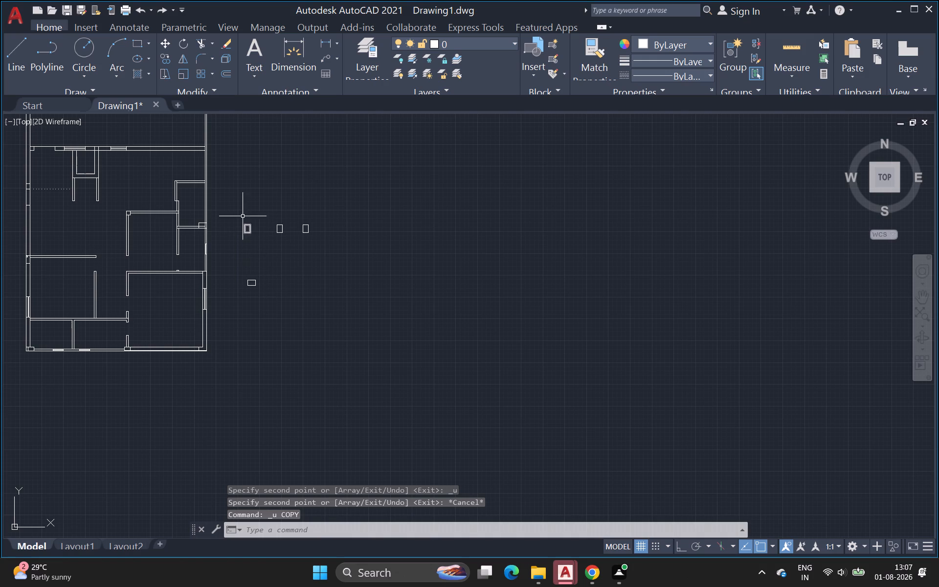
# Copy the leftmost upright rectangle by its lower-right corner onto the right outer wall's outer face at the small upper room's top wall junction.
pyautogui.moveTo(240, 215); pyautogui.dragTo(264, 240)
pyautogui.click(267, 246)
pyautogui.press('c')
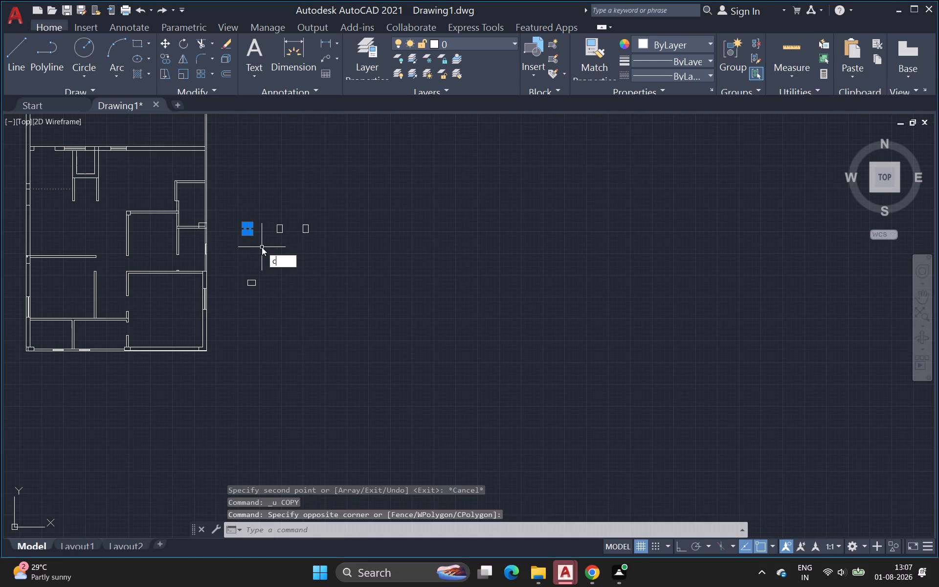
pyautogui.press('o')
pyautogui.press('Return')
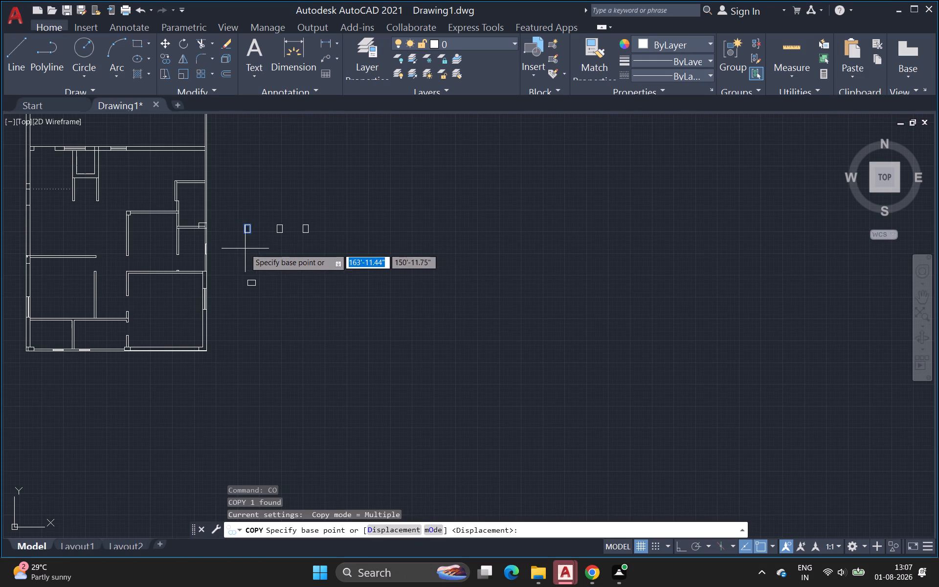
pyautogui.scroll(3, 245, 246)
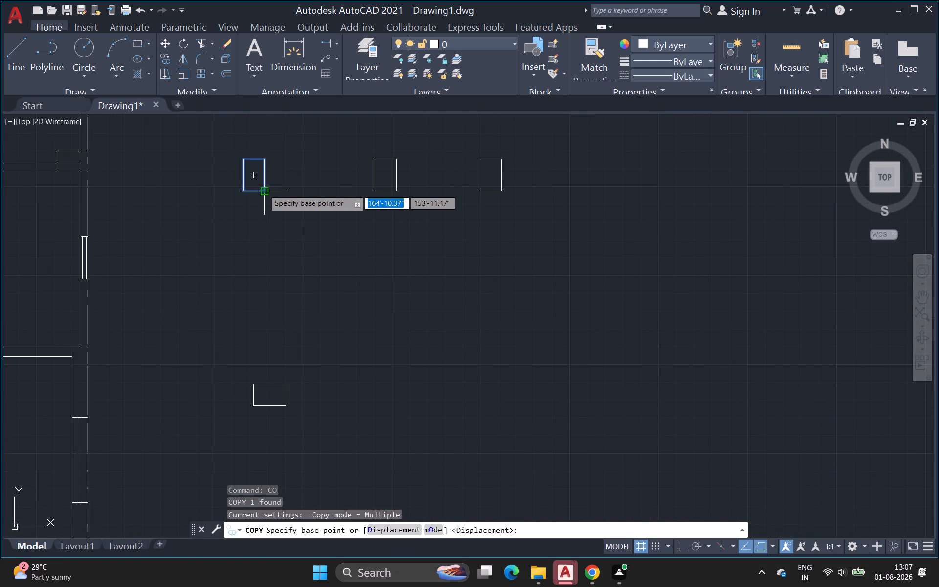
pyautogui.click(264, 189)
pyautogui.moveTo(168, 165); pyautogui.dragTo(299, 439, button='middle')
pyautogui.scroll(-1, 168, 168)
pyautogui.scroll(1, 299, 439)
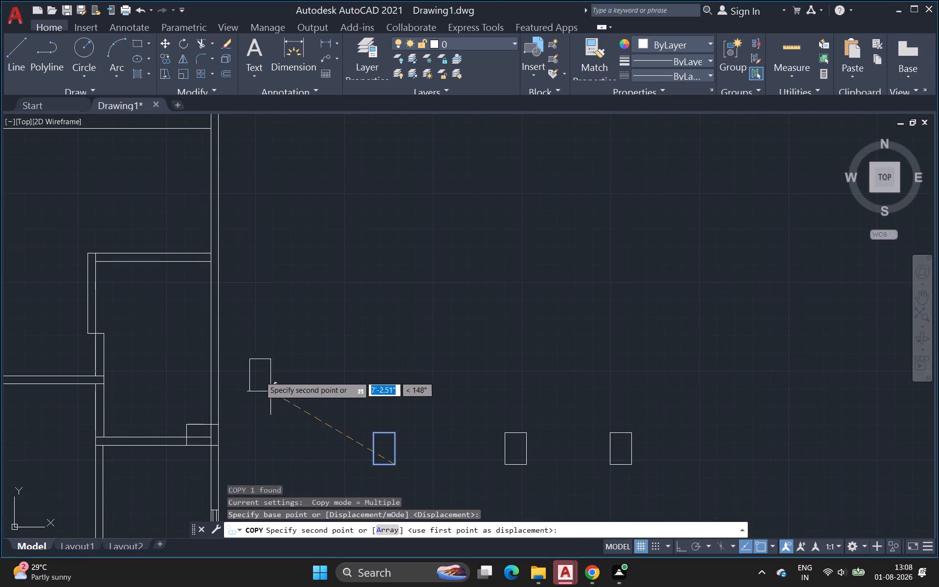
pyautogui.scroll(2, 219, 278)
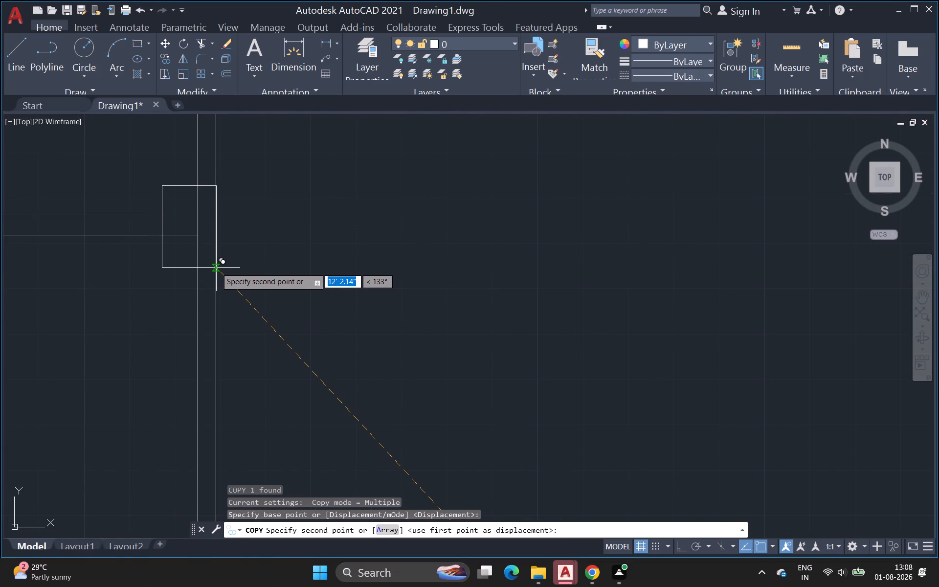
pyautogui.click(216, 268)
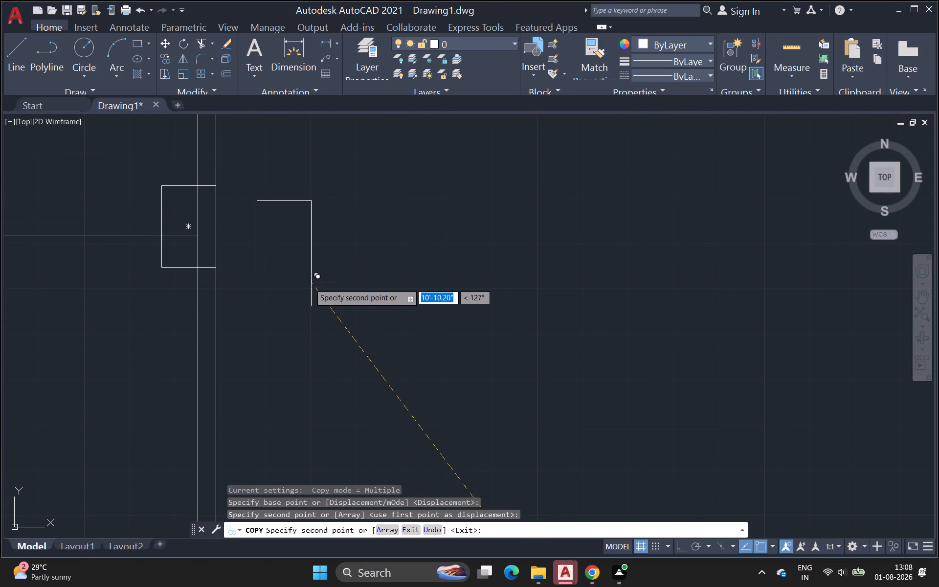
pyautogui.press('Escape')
# Copy the rotated rectangle by its lower-right corner to the right outer wall's outer face, level with the small upper room's top wall lower line.
pyautogui.scroll(-3, 316, 271)
pyautogui.moveTo(316, 292); pyautogui.dragTo(312, 320, button='middle')
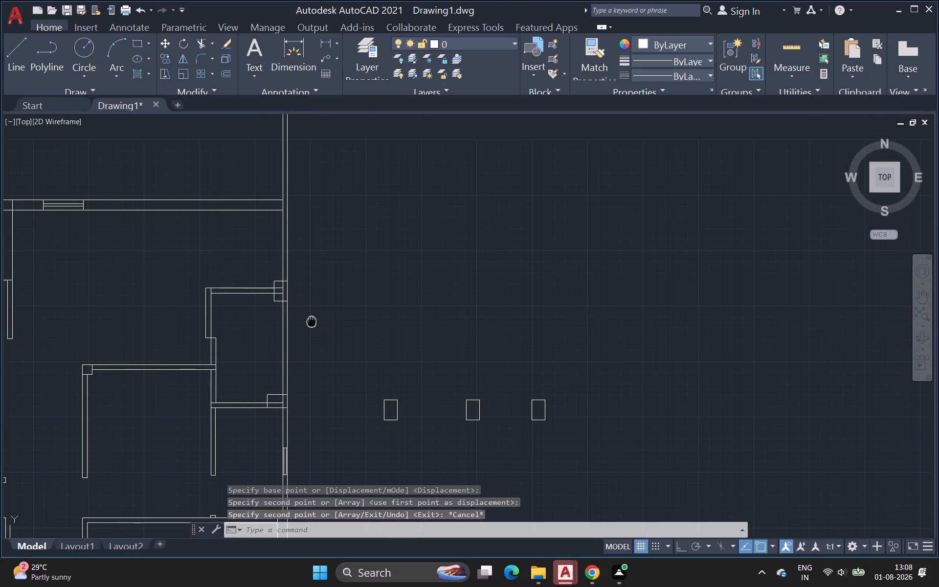
pyautogui.moveTo(312, 320); pyautogui.dragTo(310, 326, button='middle')
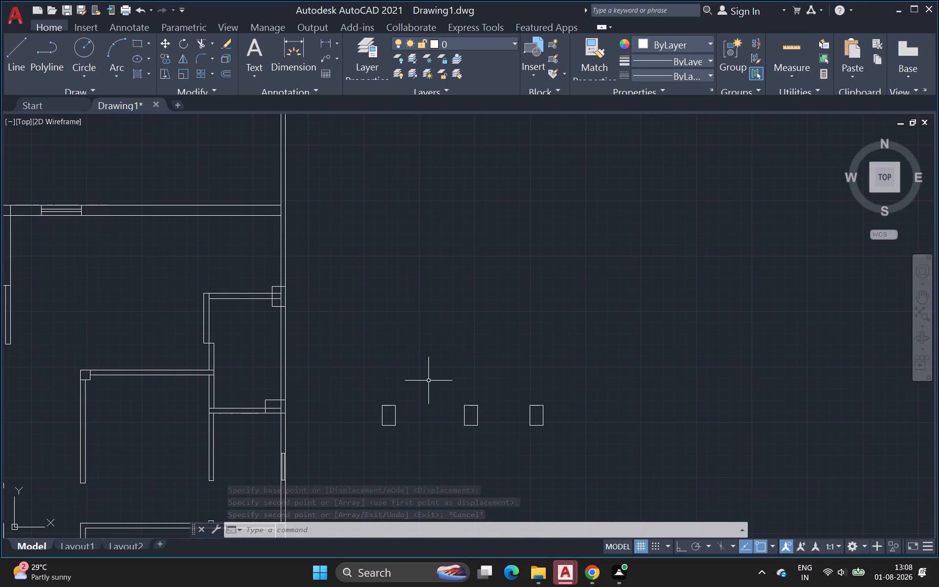
pyautogui.scroll(-2, 421, 392)
pyautogui.moveTo(415, 375); pyautogui.dragTo(395, 271, button='middle')
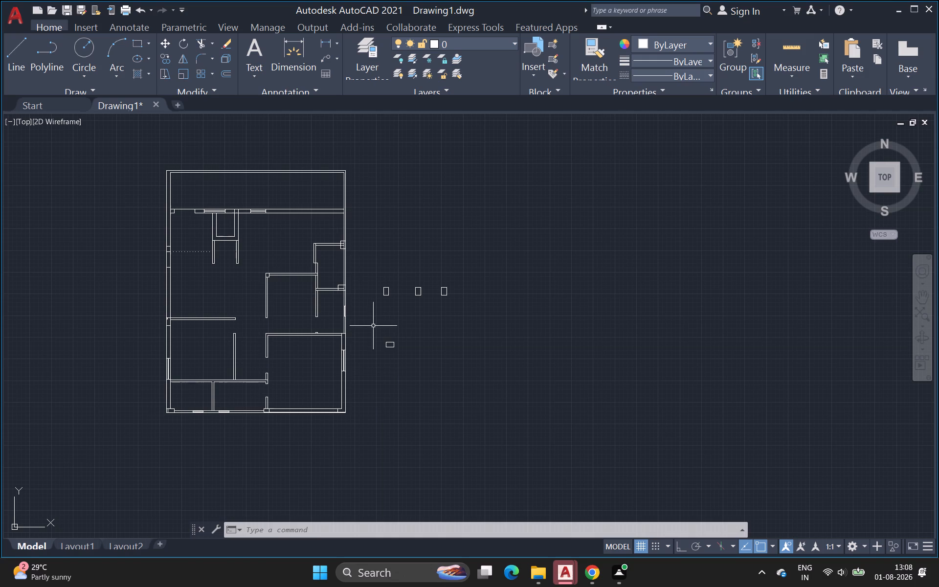
pyautogui.moveTo(373, 325); pyautogui.dragTo(384, 337)
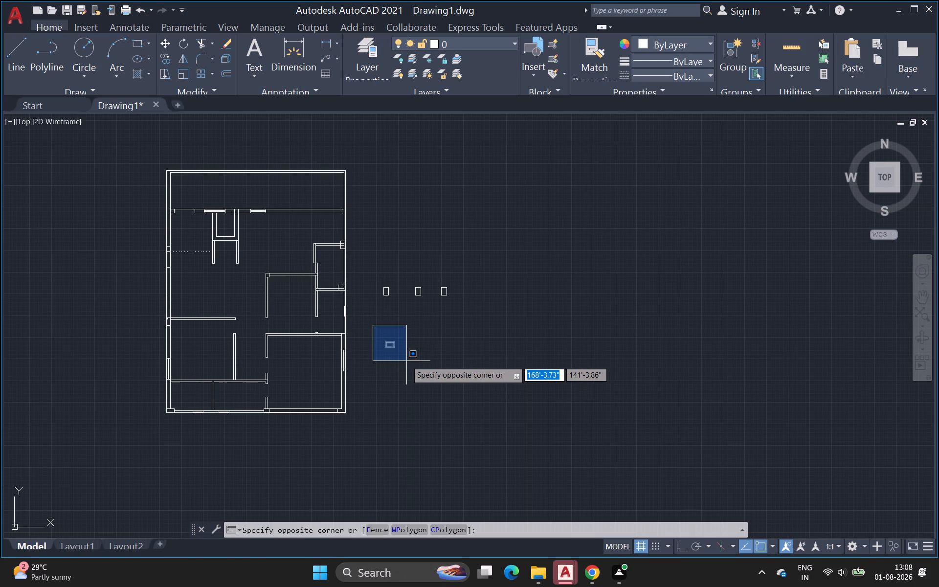
pyautogui.click(406, 361)
pyautogui.scroll(6, 398, 367)
pyautogui.scroll(-1, 382, 273)
pyautogui.moveTo(382, 278); pyautogui.dragTo(445, 497, button='middle')
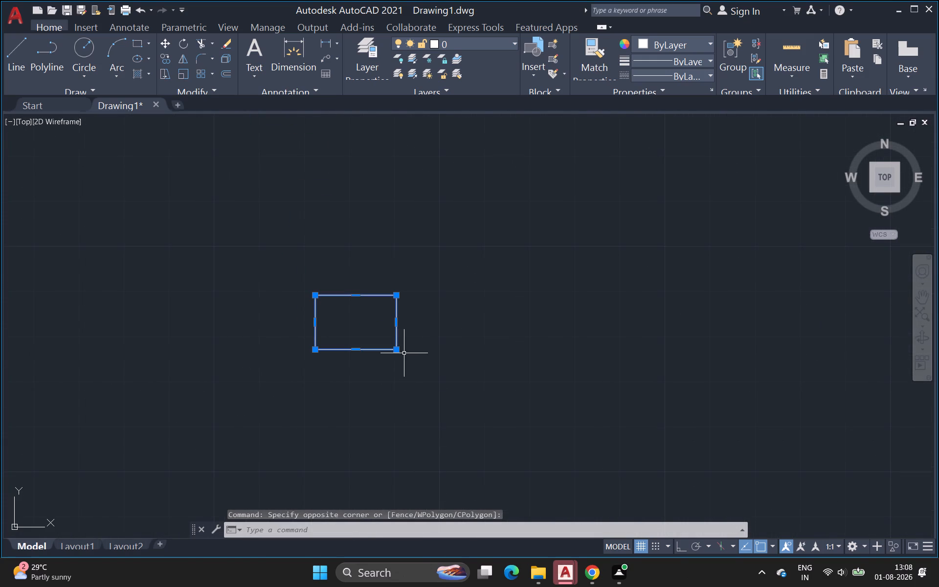
pyautogui.press('c')
pyautogui.press('o')
pyautogui.press('Return')
pyautogui.click(398, 348)
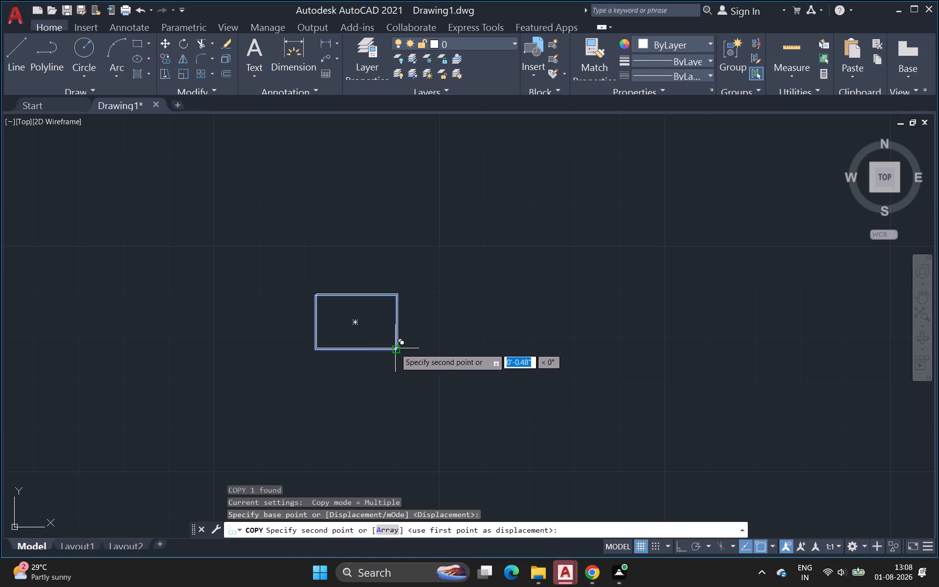
pyautogui.scroll(-3, 284, 271)
pyautogui.moveTo(283, 270); pyautogui.dragTo(447, 492, button='middle')
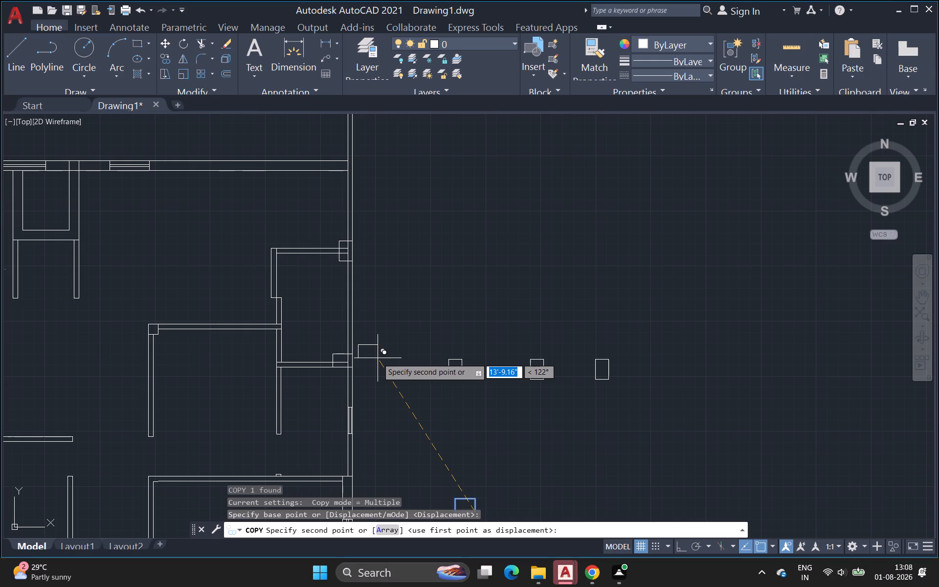
pyautogui.scroll(3, 343, 276)
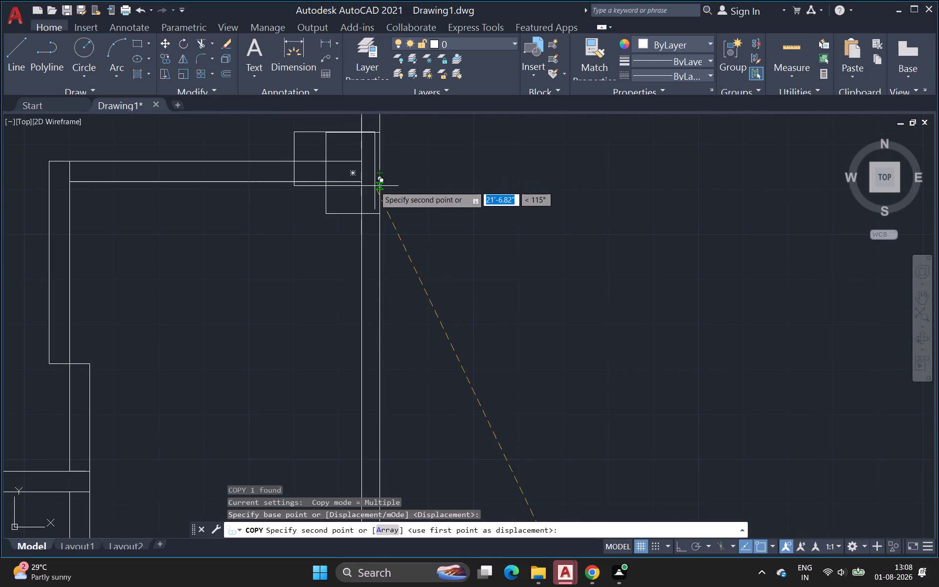
pyautogui.scroll(3, 375, 186)
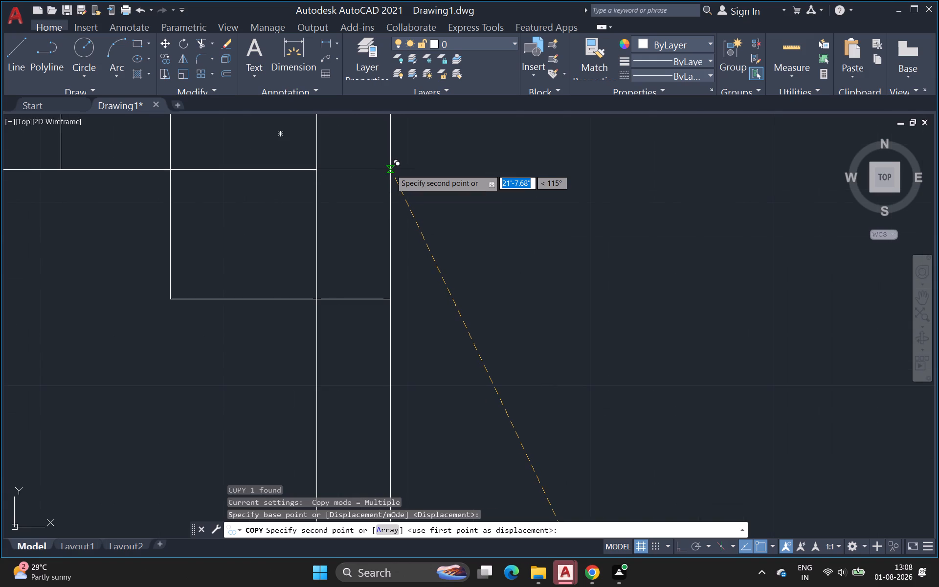
pyautogui.click(391, 169)
pyautogui.press('Escape')
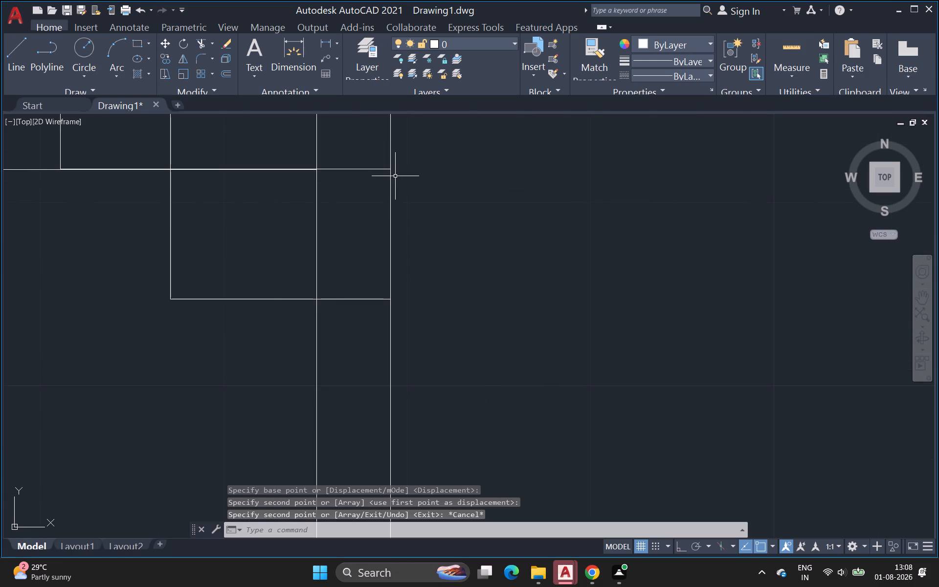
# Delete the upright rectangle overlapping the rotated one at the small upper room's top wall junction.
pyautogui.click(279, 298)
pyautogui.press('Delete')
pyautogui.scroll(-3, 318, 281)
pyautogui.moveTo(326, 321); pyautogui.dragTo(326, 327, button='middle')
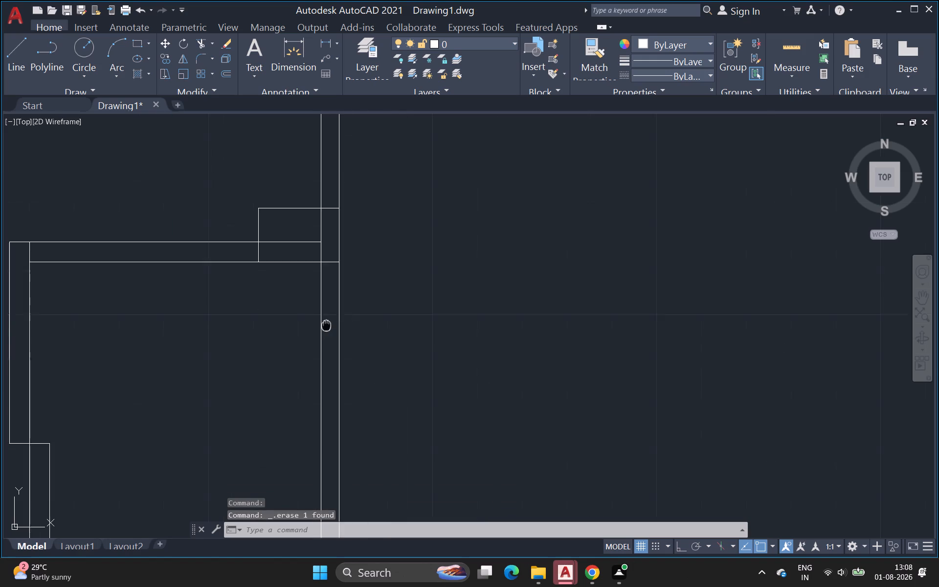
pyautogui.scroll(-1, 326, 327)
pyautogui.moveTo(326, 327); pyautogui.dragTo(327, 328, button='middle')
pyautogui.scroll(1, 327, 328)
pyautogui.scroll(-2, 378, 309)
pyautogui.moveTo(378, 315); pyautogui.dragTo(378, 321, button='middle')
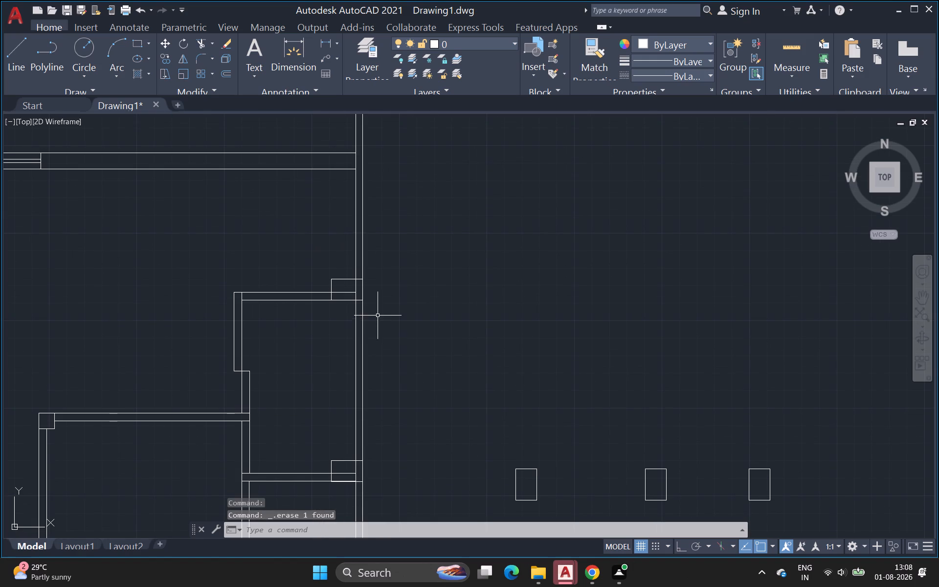
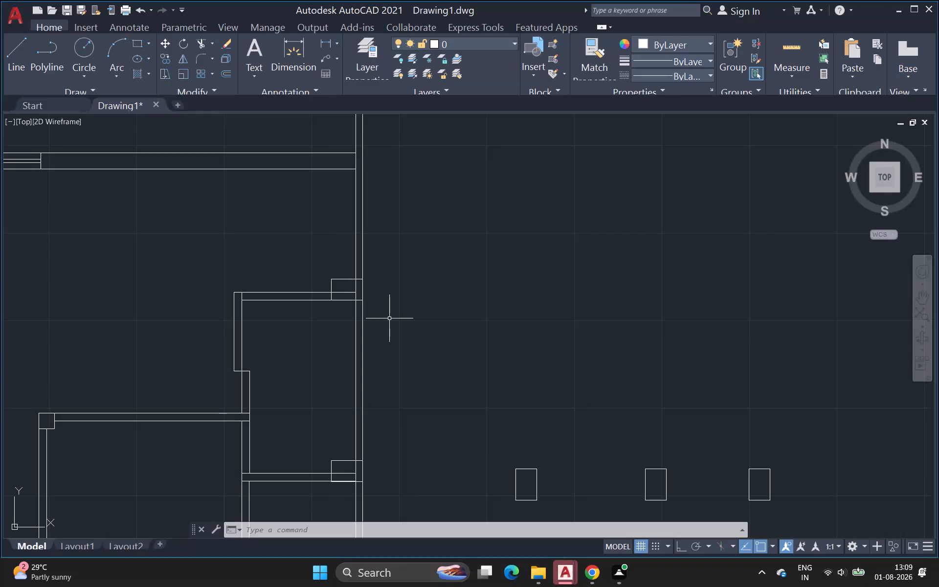
# Delete the rotated column rectangle at the small upper room's bottom wall junction on the right outer wall.
pyautogui.scroll(-1, 409, 284)
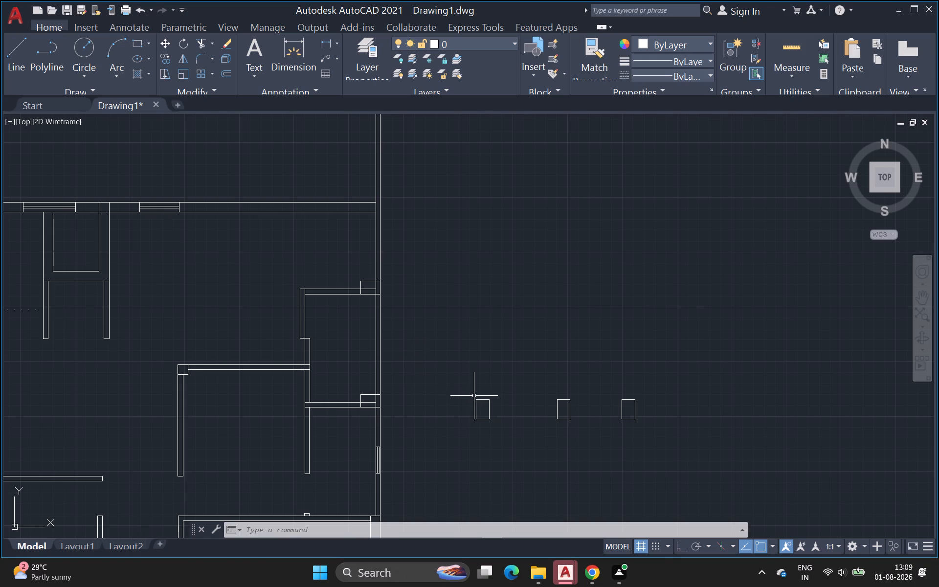
pyautogui.click(371, 394)
pyautogui.press('Delete')
# Copy the leftmost upright rectangle by its lower-right corner onto the right outer wall's outer face, between the small upper room's top and bottom walls.
pyautogui.moveTo(444, 382); pyautogui.dragTo(451, 386)
pyautogui.click(512, 435)
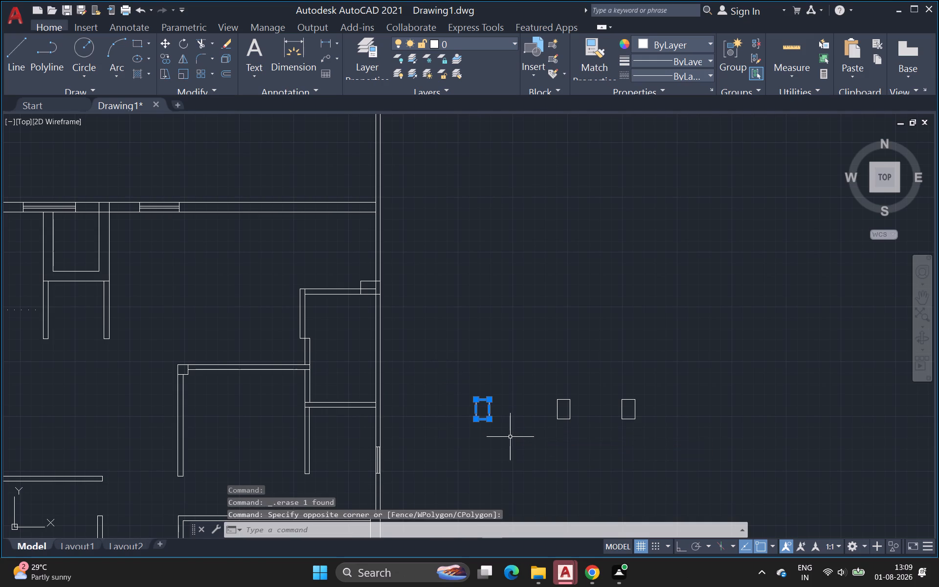
pyautogui.press('c')
pyautogui.press('o')
pyautogui.press('Return')
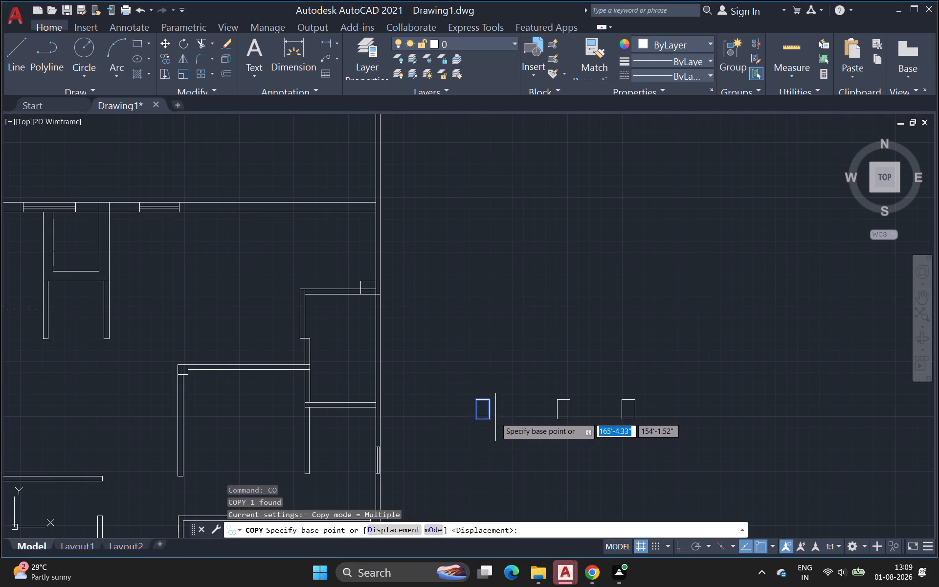
pyautogui.scroll(1, 493, 419)
pyautogui.click(486, 418)
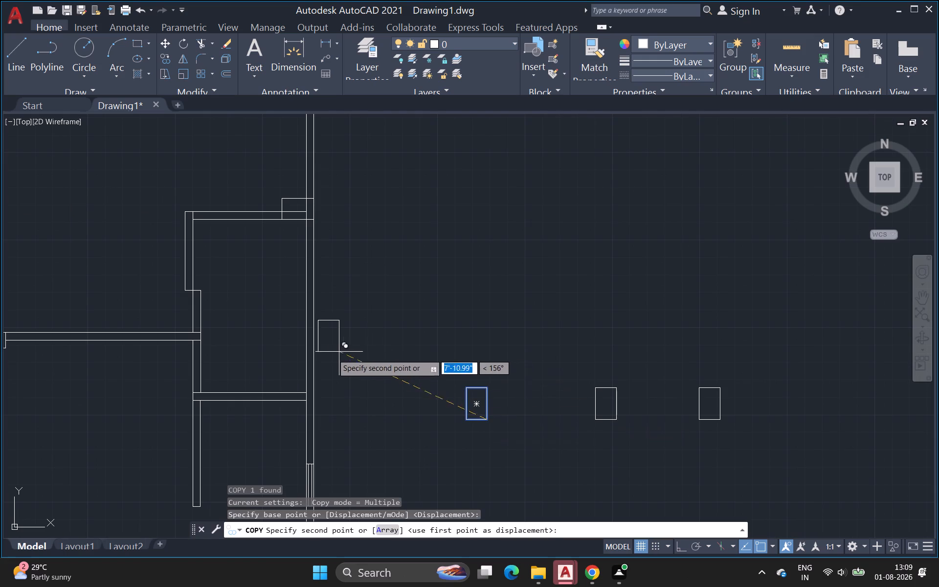
pyautogui.scroll(2, 311, 353)
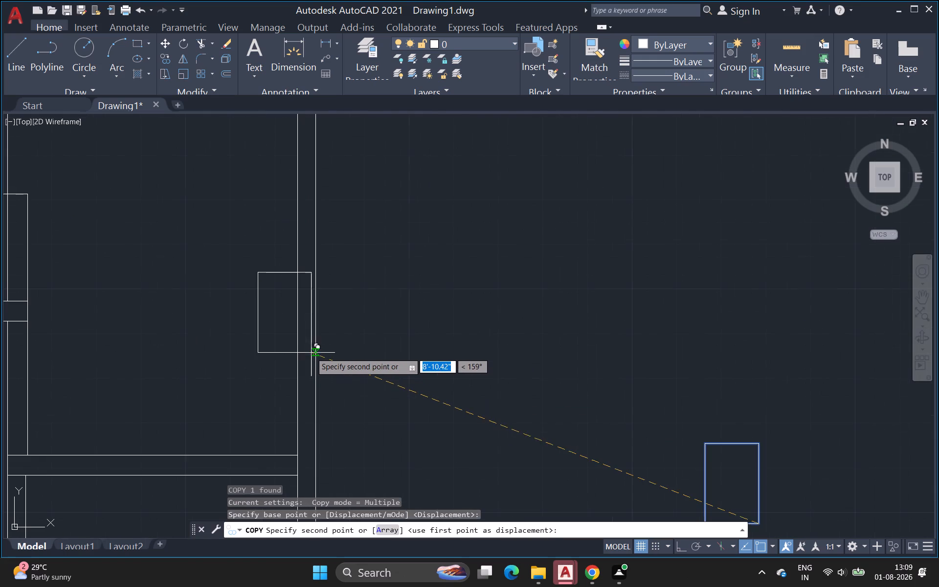
pyautogui.click(315, 351)
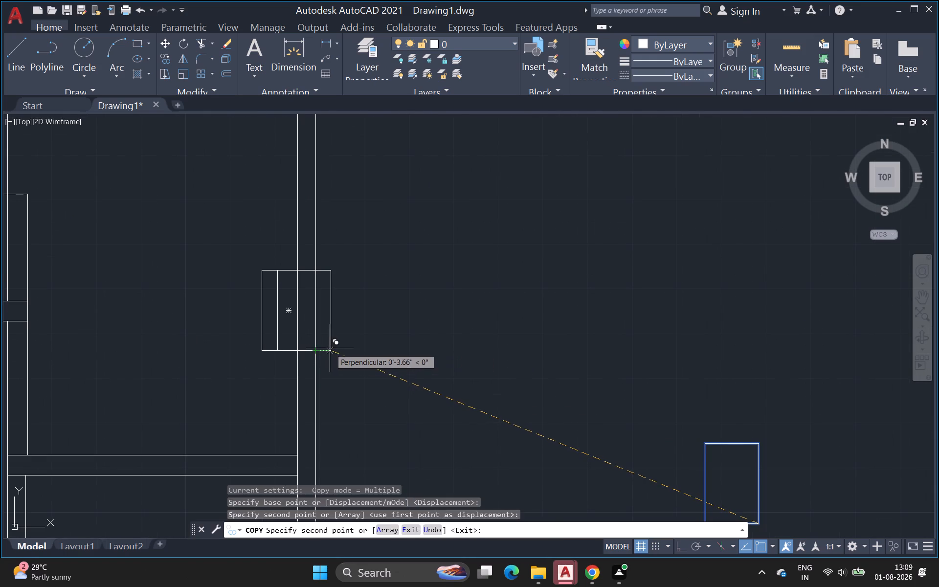
pyautogui.press('Escape')
# Trim the wall lines running inside the two column rectangles on the right outer wall beside the small upper room.
pyautogui.scroll(-2, 368, 393)
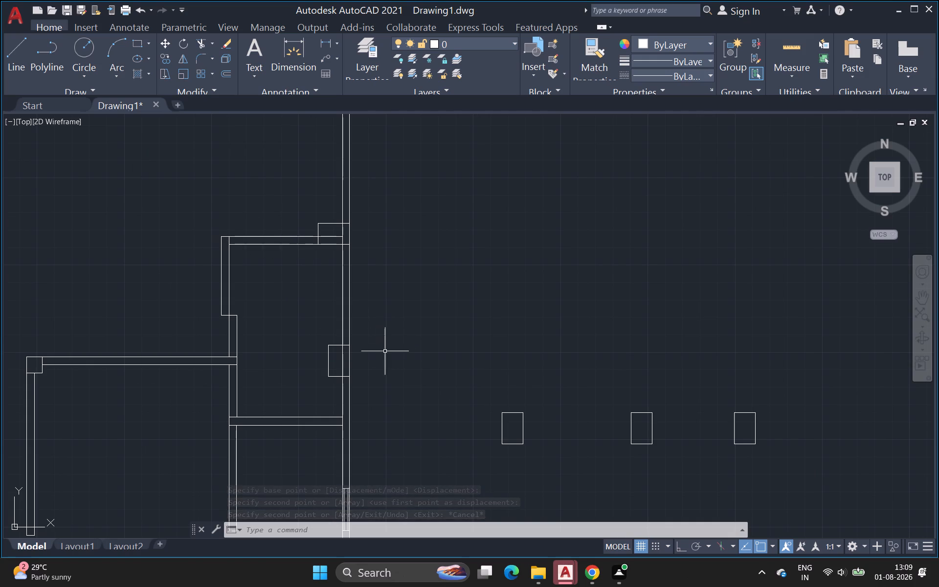
pyautogui.scroll(-2, 413, 382)
pyautogui.moveTo(411, 382); pyautogui.dragTo(283, 257, button='middle')
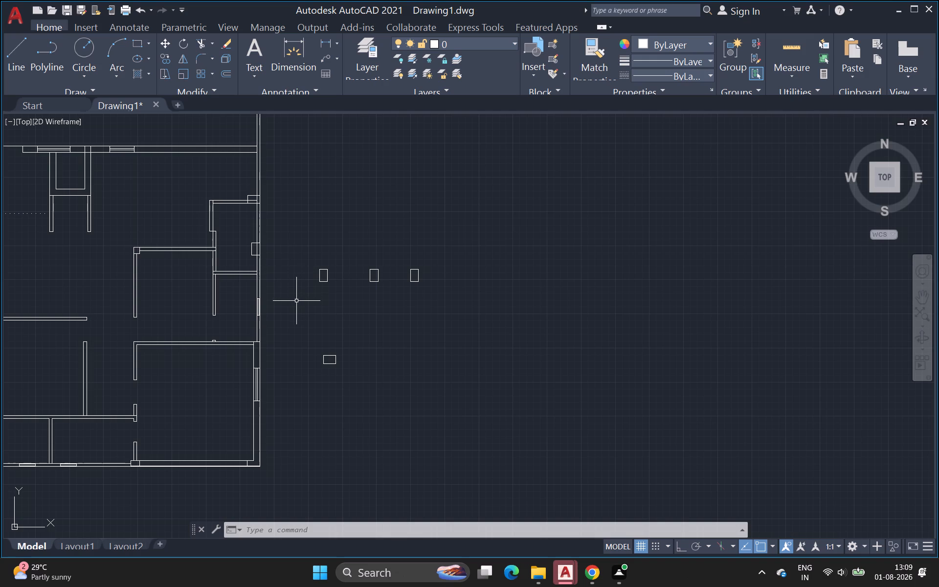
pyautogui.scroll(-1, 182, 297)
pyautogui.moveTo(183, 301); pyautogui.dragTo(196, 330, button='middle')
pyautogui.scroll(-1, 196, 330)
pyautogui.scroll(1, 196, 330)
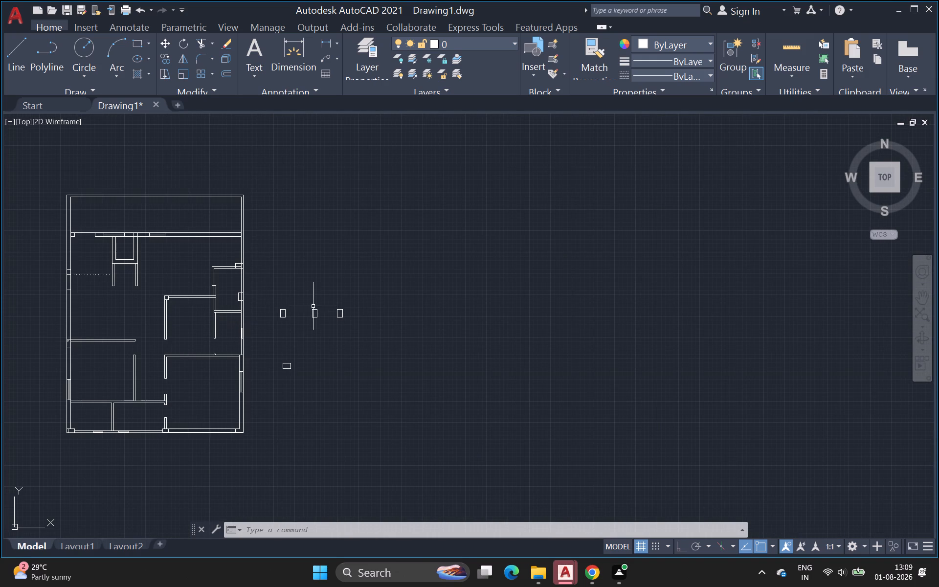
pyautogui.scroll(2, 305, 314)
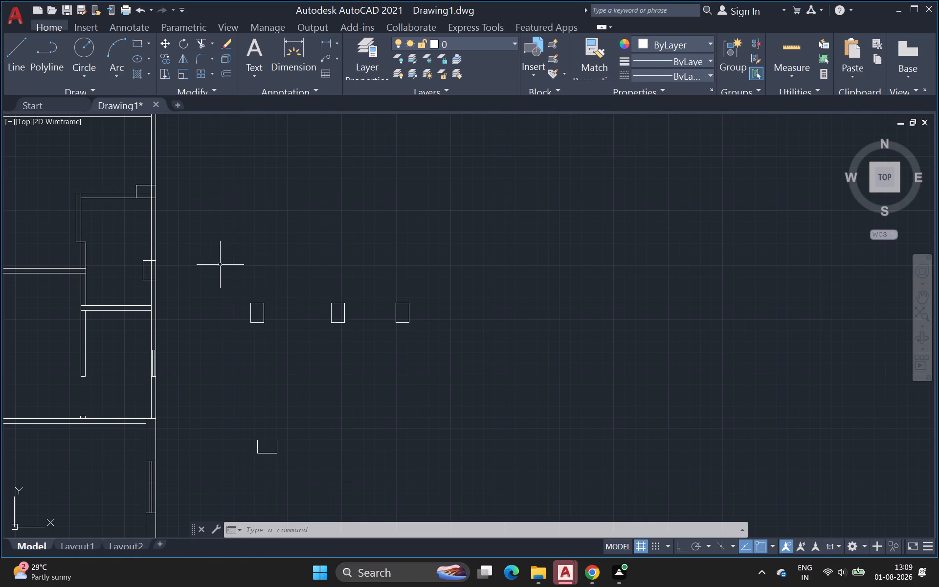
pyautogui.write('tr')
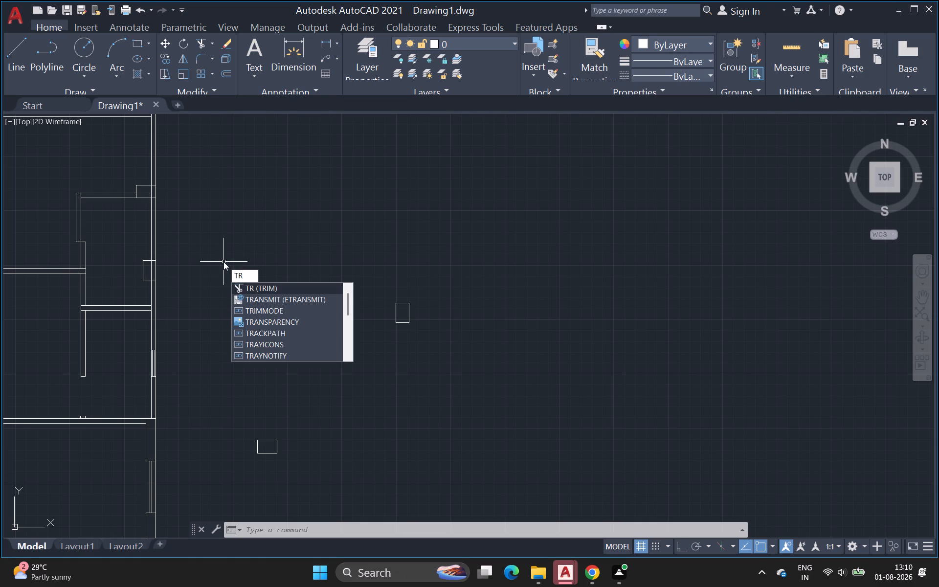
pyautogui.press('space')
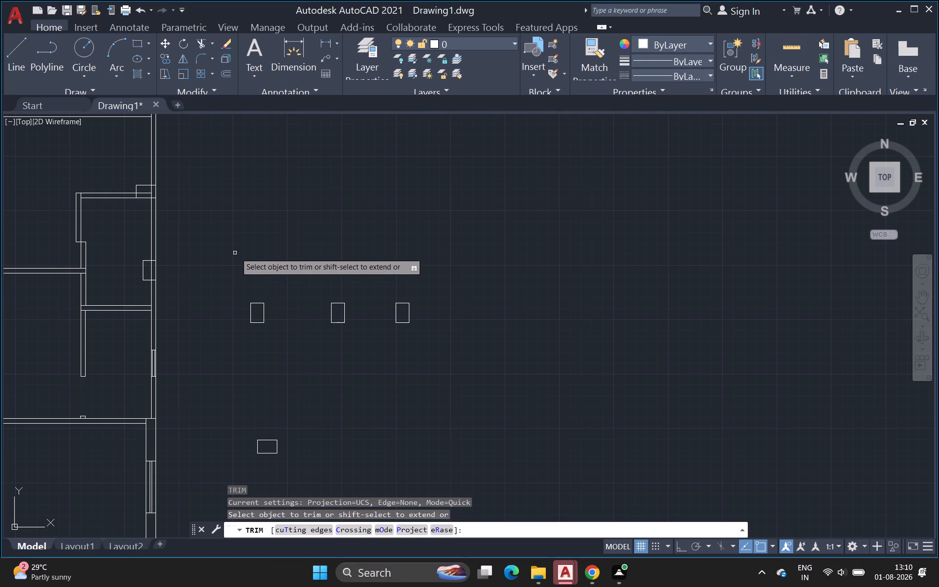
pyautogui.click(146, 193)
pyautogui.click(152, 194)
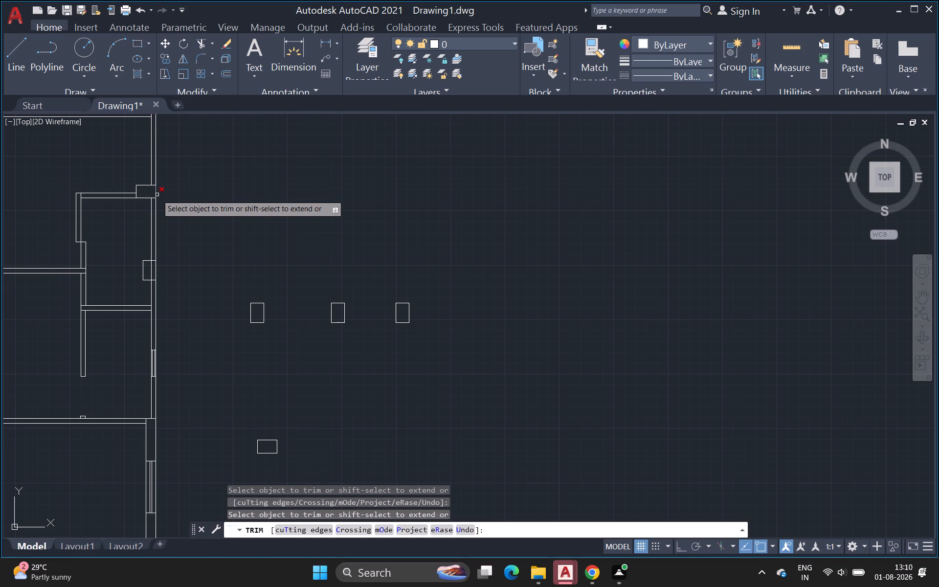
pyautogui.click(153, 270)
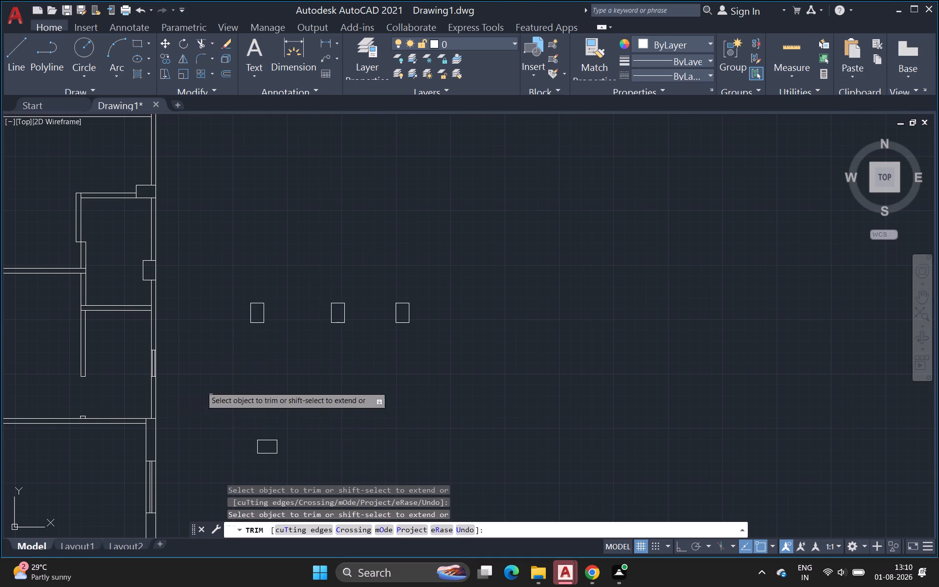
pyautogui.scroll(-1, 195, 365)
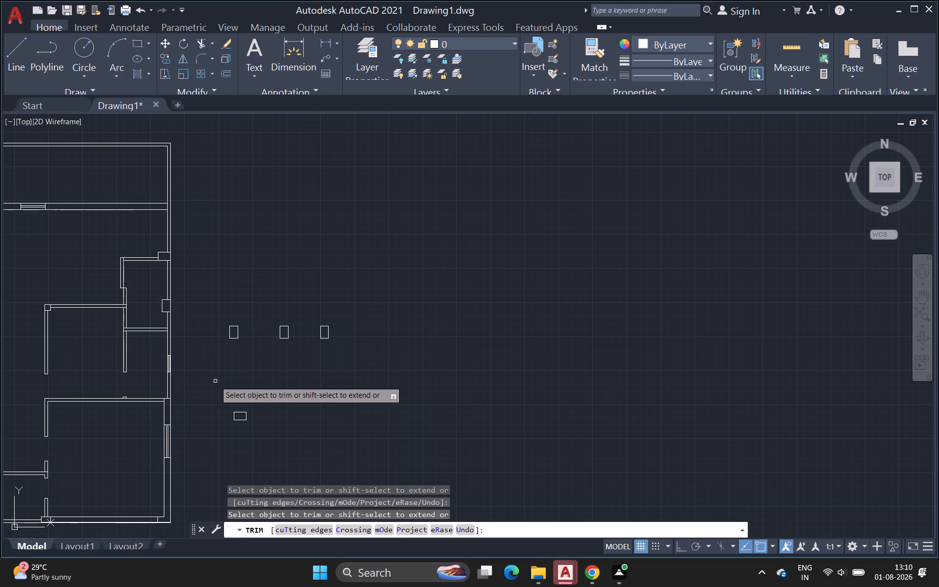
pyautogui.moveTo(208, 431); pyautogui.dragTo(224, 404, button='middle')
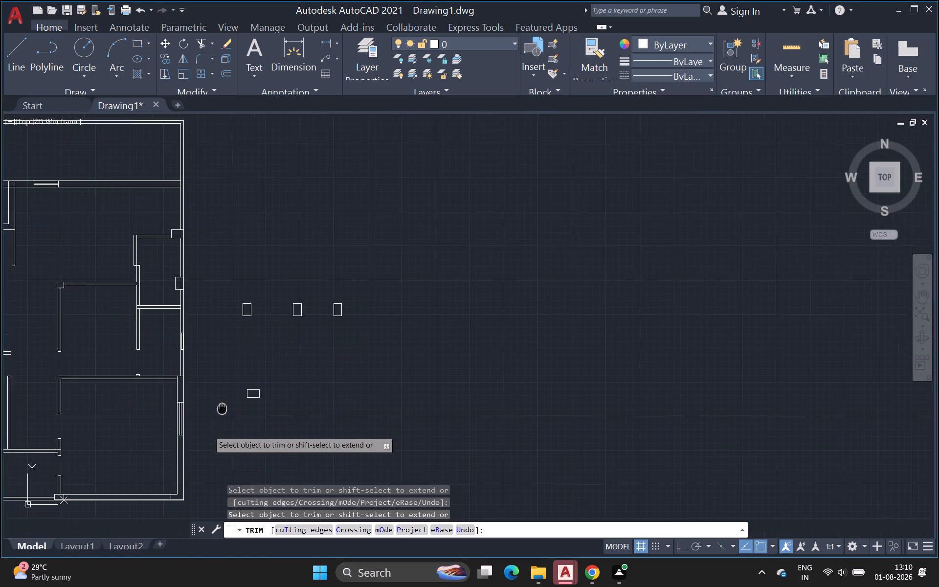
pyautogui.moveTo(224, 404); pyautogui.dragTo(357, 345, button='middle')
pyautogui.scroll(-1, 357, 345)
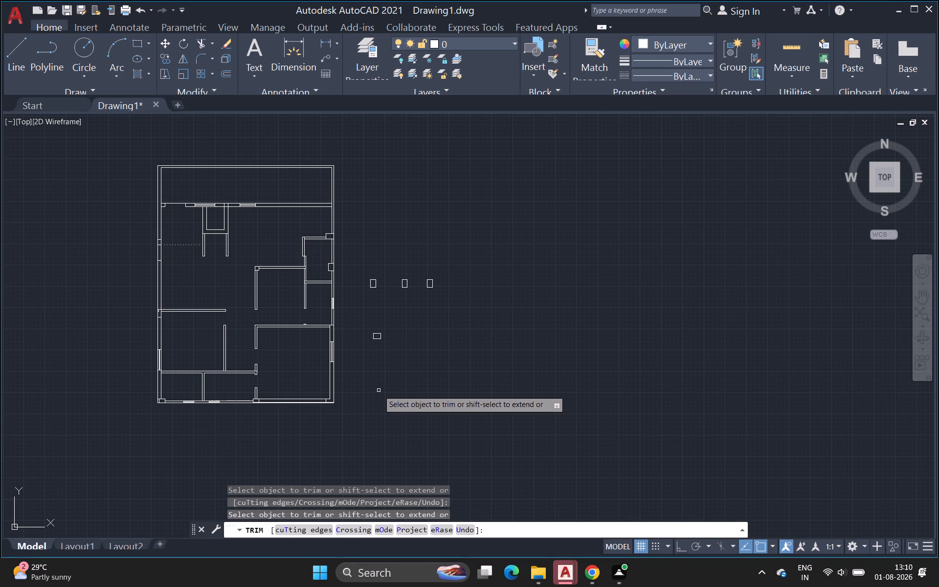
pyautogui.press('Escape')
# Delete the three spare upright rectangles and the spare rotated rectangle outside the plan.
pyautogui.moveTo(358, 258); pyautogui.dragTo(375, 317)
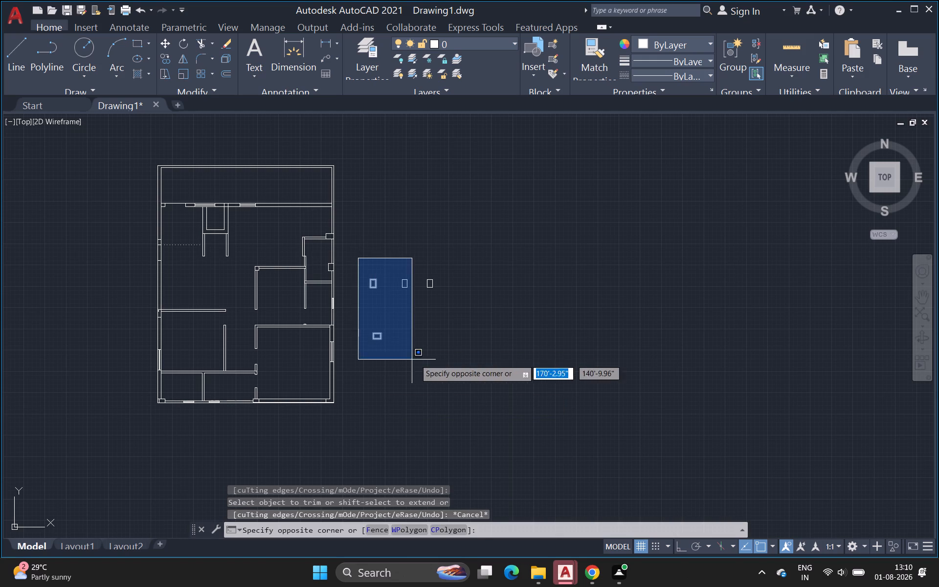
pyautogui.click(466, 351)
pyautogui.press('Delete')
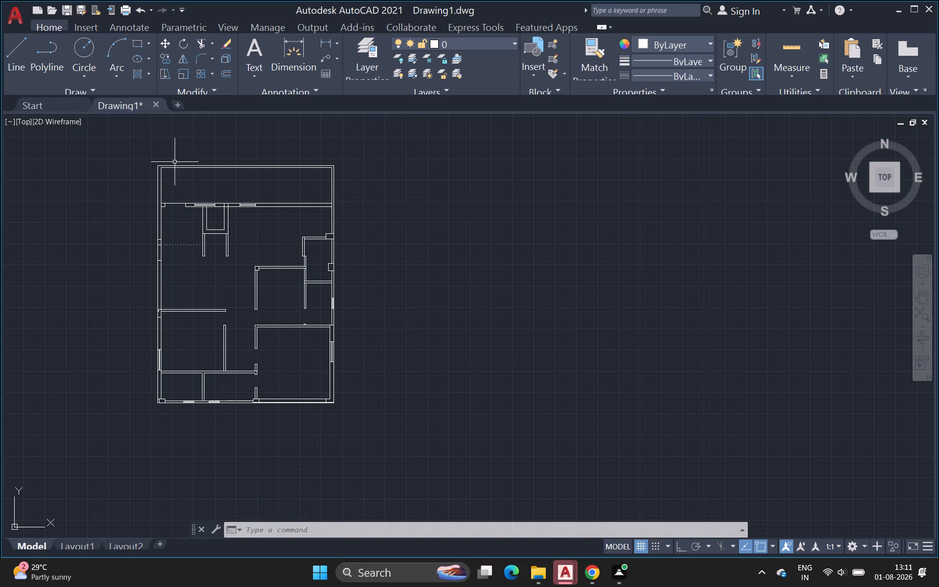
# Delete the line crossing the opening at the left end of the upper horizontal wall.
pyautogui.click(178, 203)
pyautogui.press('Delete')
# Offset the left outer wall's outer and inner face lines 3.5" into the wall at the opening beside the dotted line.
pyautogui.scroll(2, 197, 235)
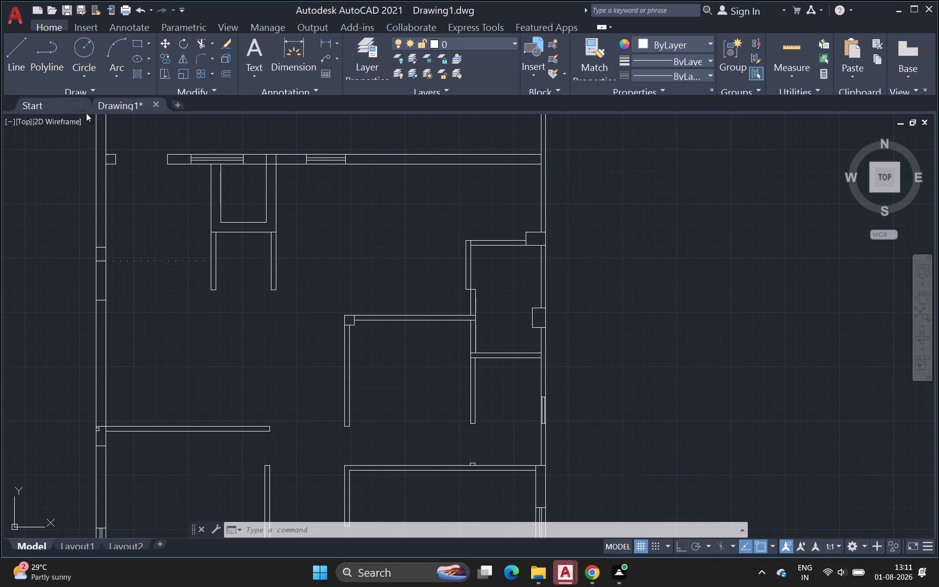
pyautogui.press('o')
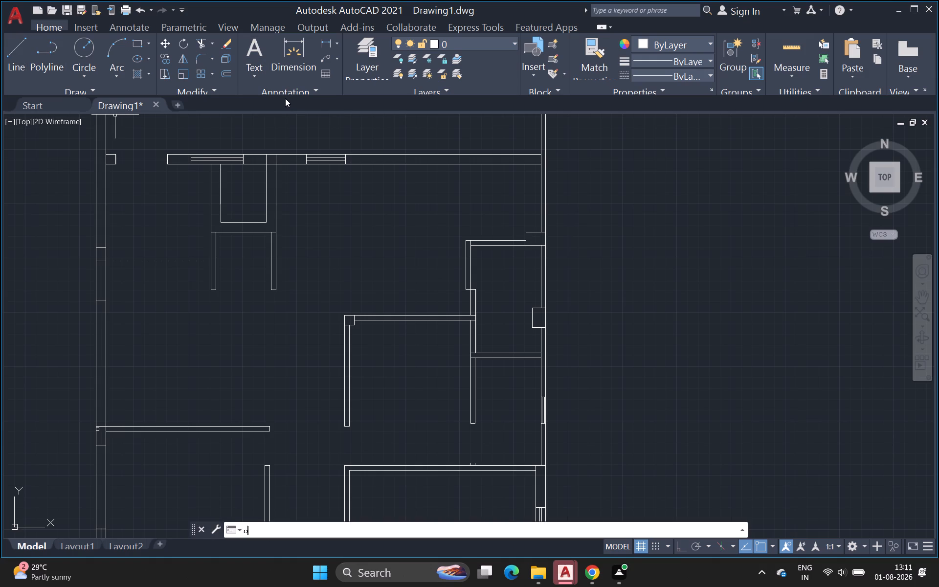
pyautogui.press('Return')
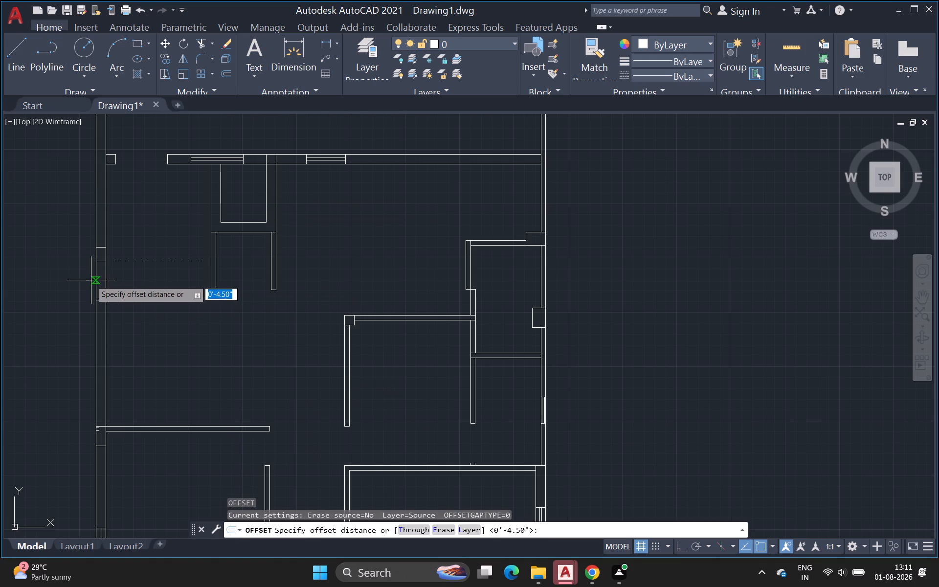
pyautogui.scroll(4, 93, 279)
pyautogui.click(101, 275)
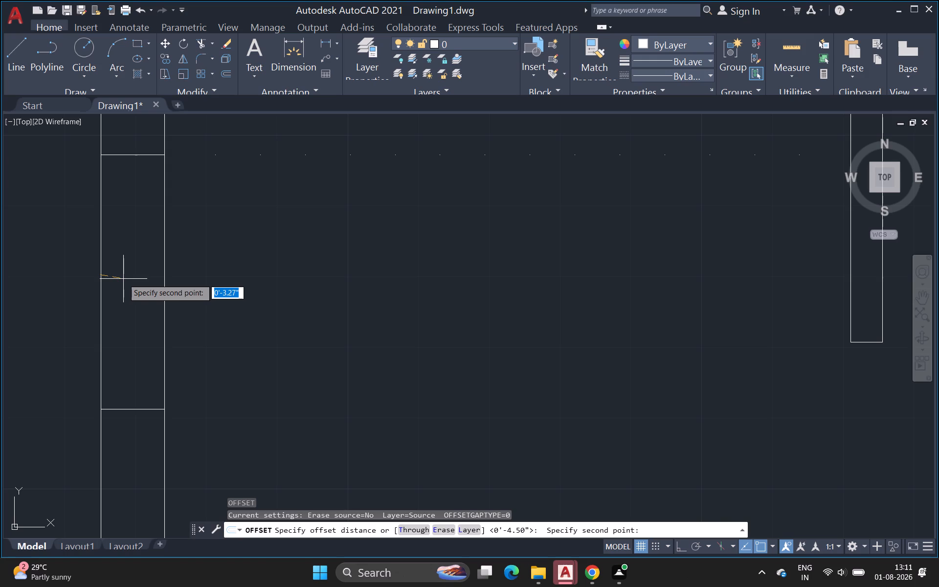
pyautogui.press('3')
pyautogui.press('.')
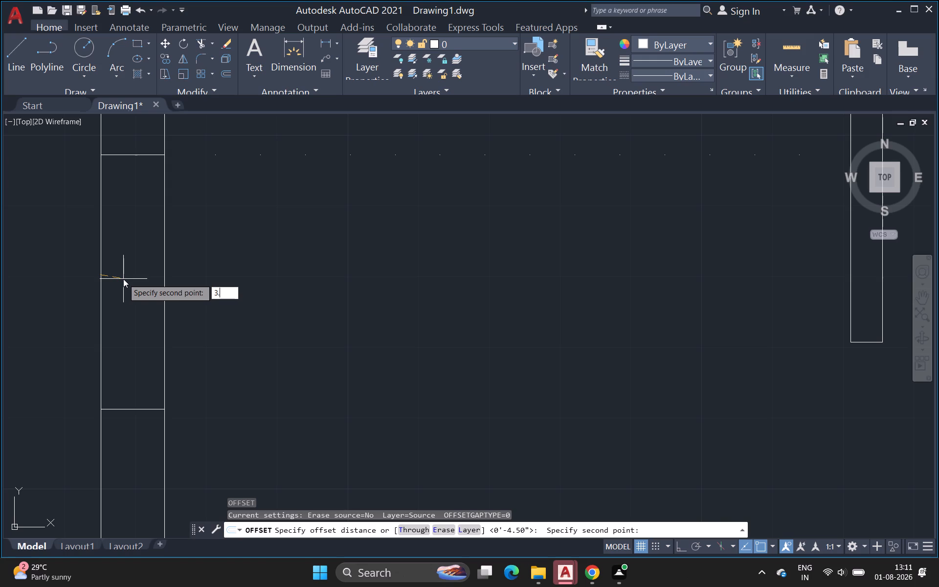
pyautogui.press('5')
pyautogui.press('Return')
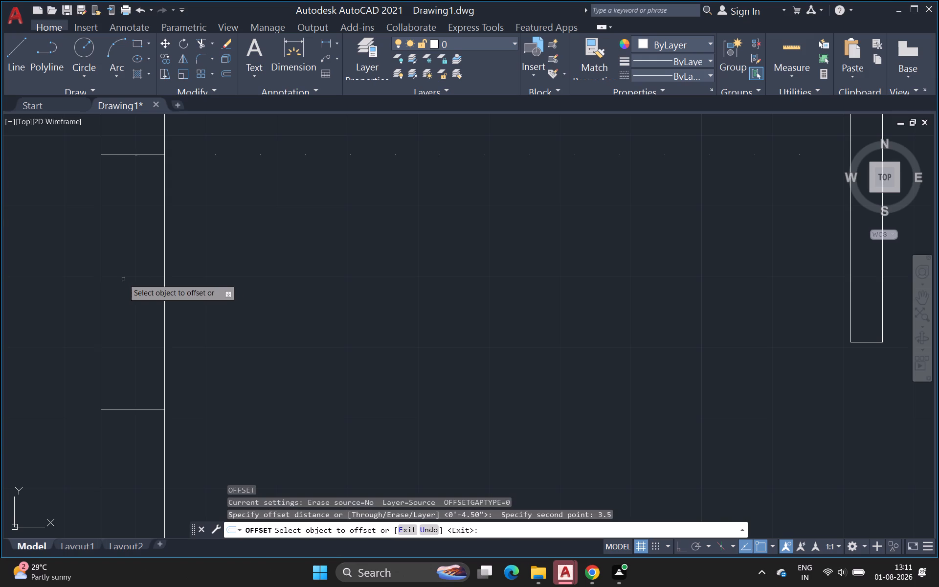
pyautogui.click(99, 229)
pyautogui.click(128, 234)
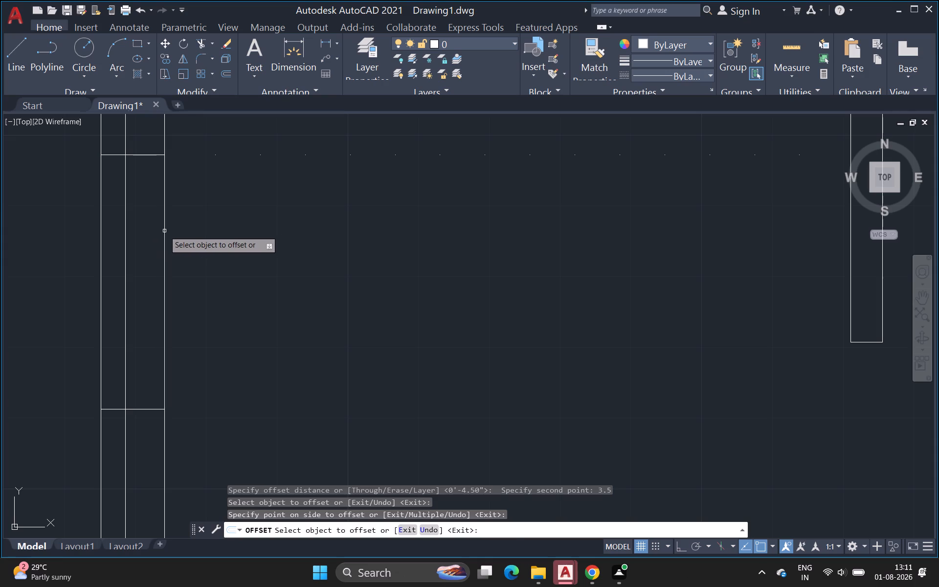
pyautogui.click(164, 231)
pyautogui.click(155, 233)
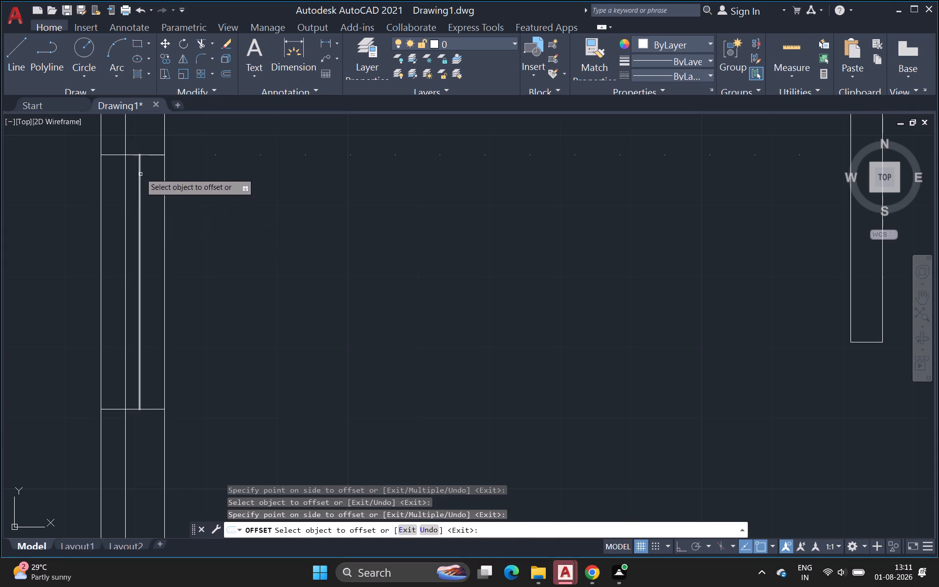
pyautogui.scroll(-3, 236, 272)
pyautogui.moveTo(236, 275); pyautogui.dragTo(239, 293, button='middle')
pyautogui.scroll(1, 239, 293)
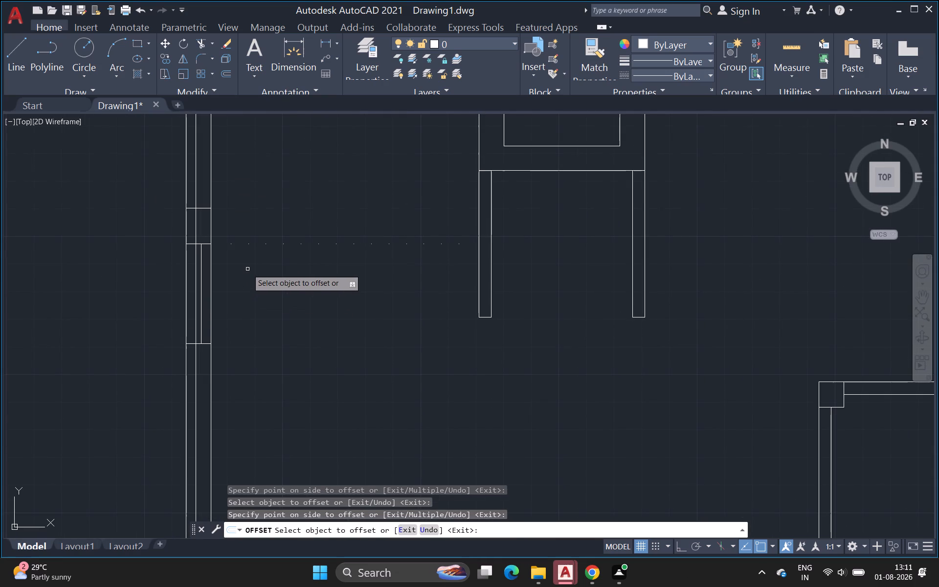
pyautogui.press('Escape')
# Trim the long offset line above and below the left outer wall's new window, keeping only the part inside the opening.
pyautogui.write('tr')
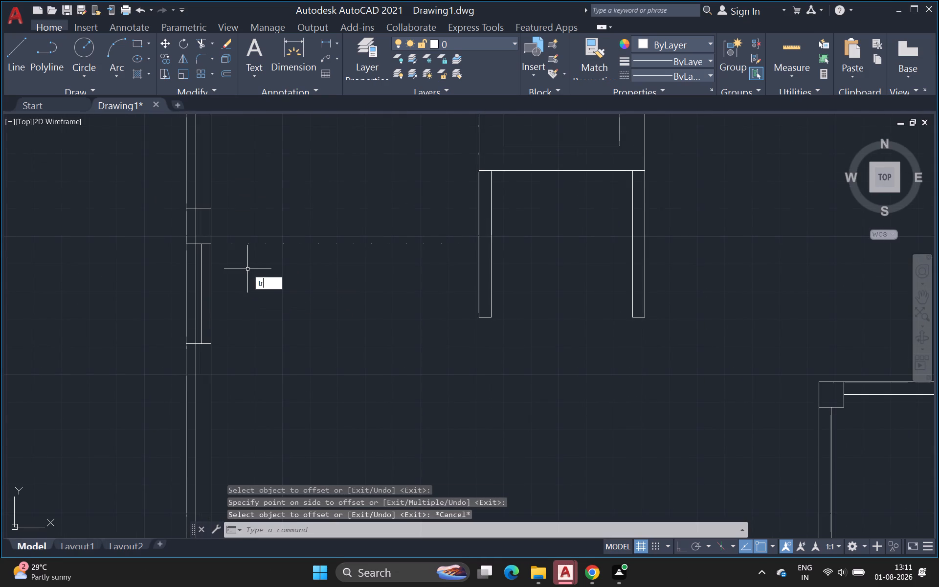
pyautogui.press('Return')
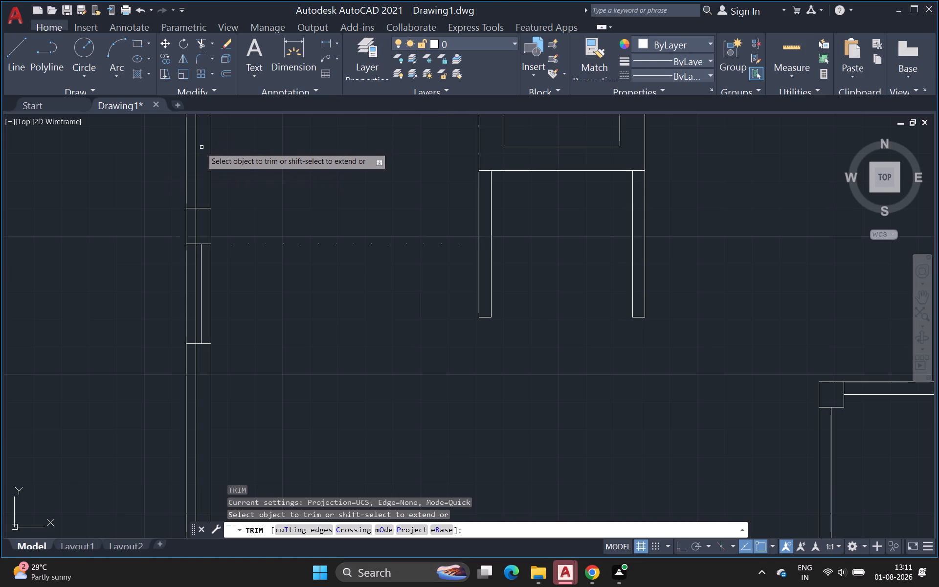
pyautogui.click(196, 152)
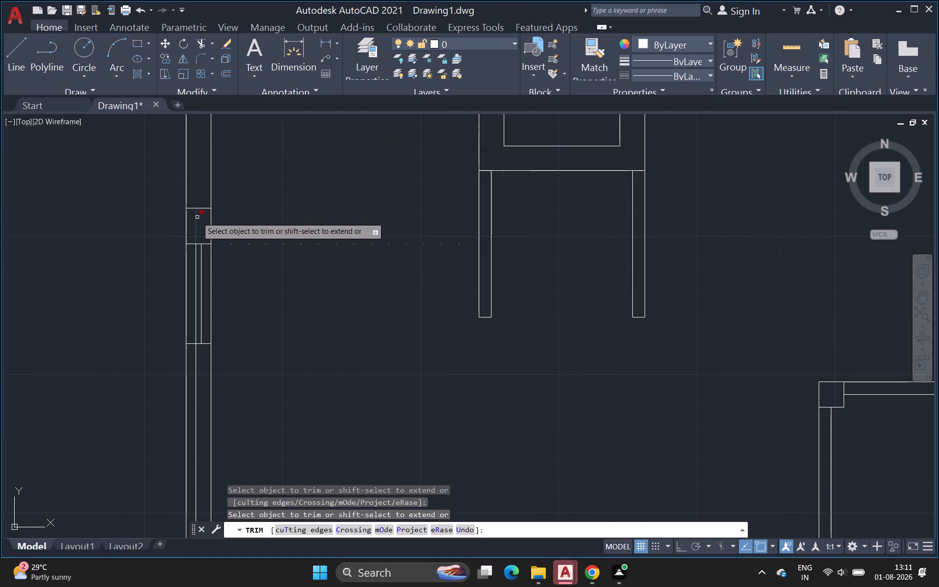
pyautogui.click(197, 218)
pyautogui.click(195, 366)
pyautogui.scroll(-4, 298, 336)
pyautogui.moveTo(294, 339); pyautogui.dragTo(277, 289, button='middle')
pyautogui.scroll(3, 271, 362)
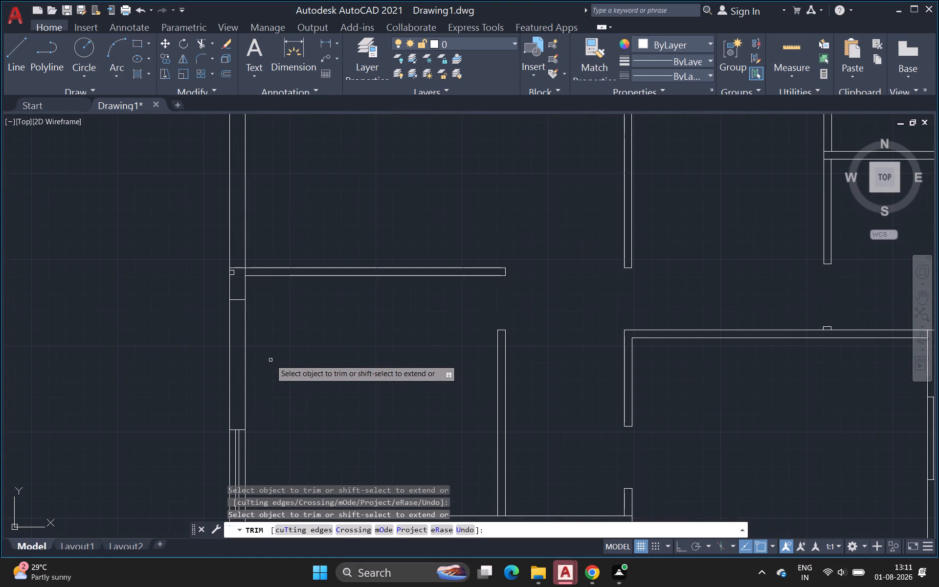
pyautogui.moveTo(329, 345); pyautogui.dragTo(303, 261, button='middle')
pyautogui.scroll(-1, 329, 345)
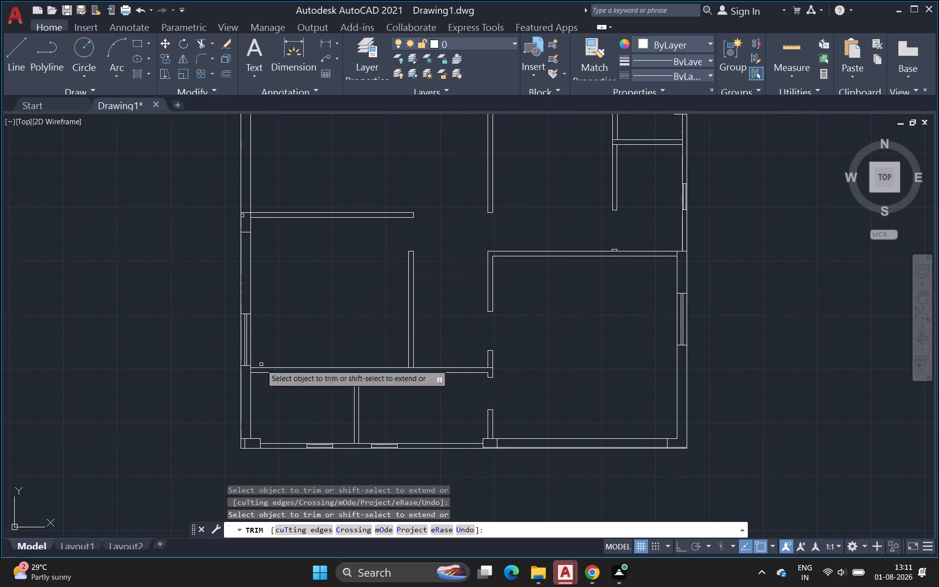
# Trim the leftover short vertical line inside the column at the plan's lower-left corner.
pyautogui.scroll(3, 248, 475)
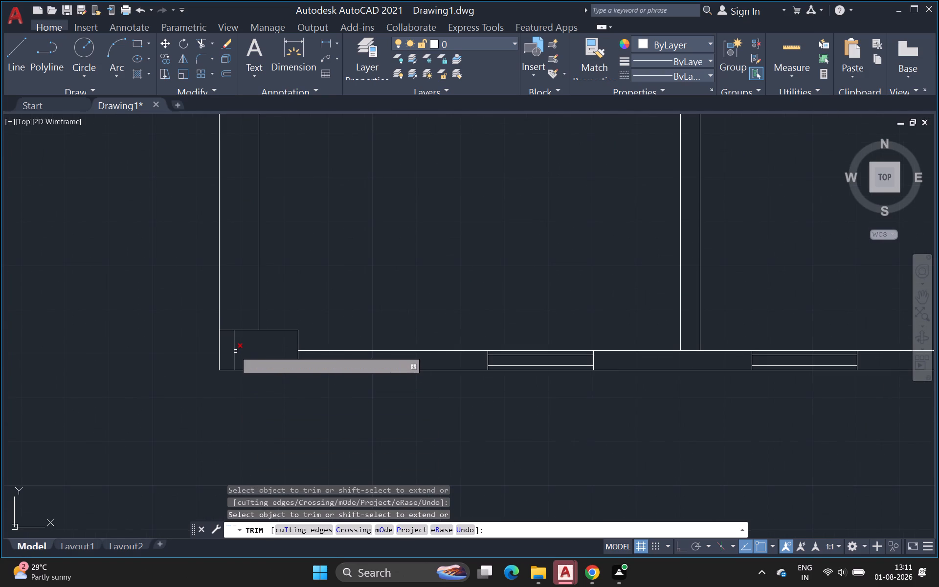
pyautogui.click(235, 351)
# Examine the whole floor plan's walls, columns and windows, and end the trimming.
pyautogui.scroll(-2, 373, 266)
pyautogui.moveTo(373, 269); pyautogui.dragTo(284, 471, button='middle')
pyautogui.scroll(-1, 284, 473)
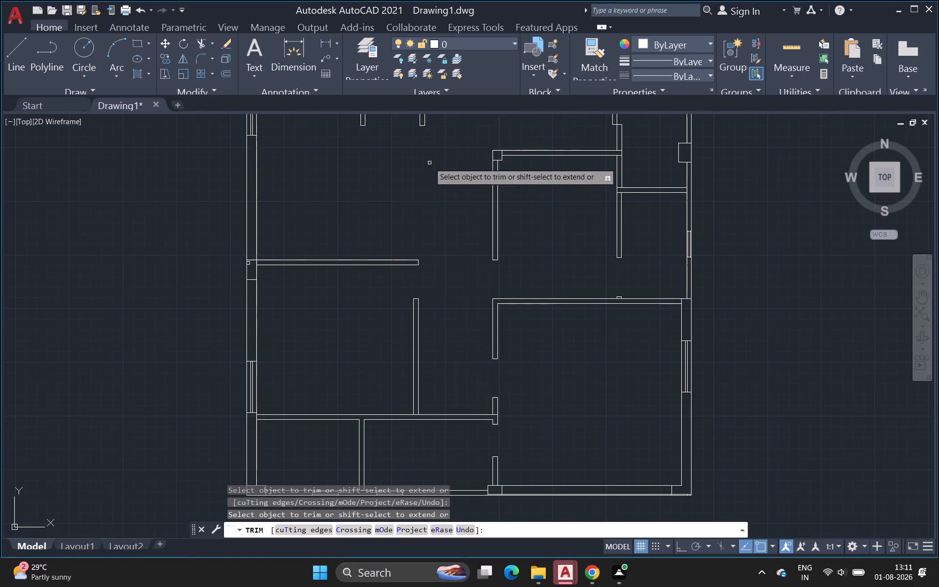
pyautogui.moveTo(313, 305); pyautogui.dragTo(287, 369, button='middle')
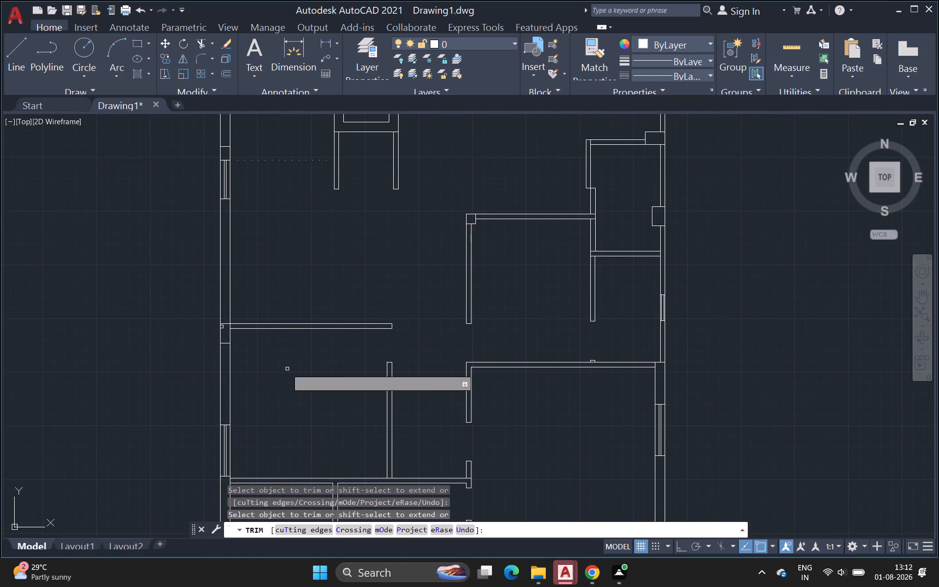
pyautogui.moveTo(302, 208); pyautogui.dragTo(265, 367, button='middle')
pyautogui.scroll(-1, 265, 368)
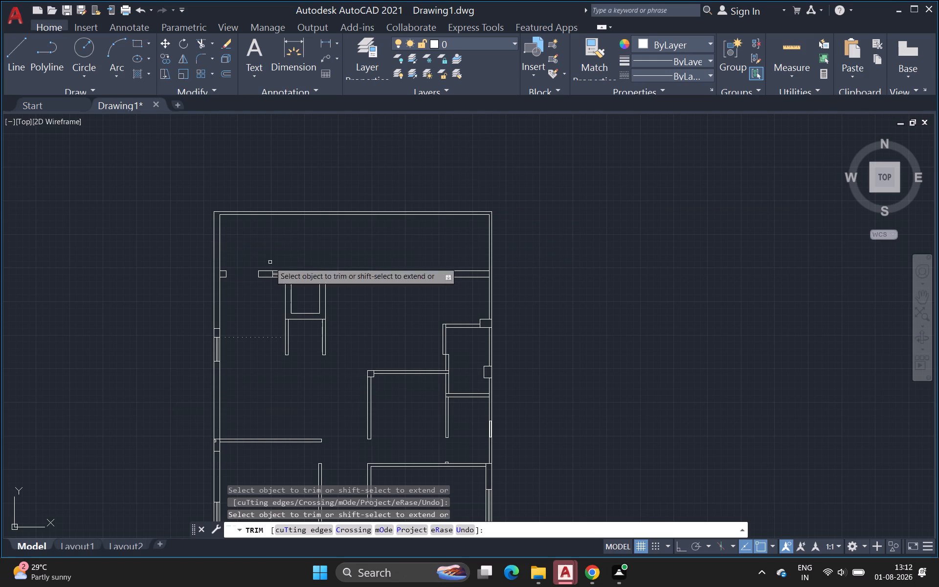
pyautogui.scroll(-2, 235, 241)
pyautogui.moveTo(230, 243); pyautogui.dragTo(167, 160, button='middle')
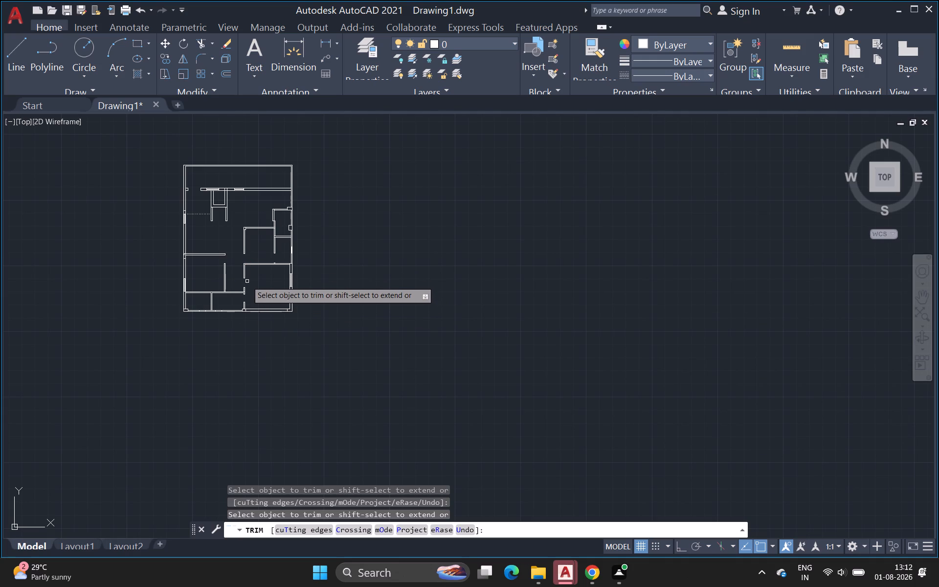
pyautogui.scroll(1, 284, 295)
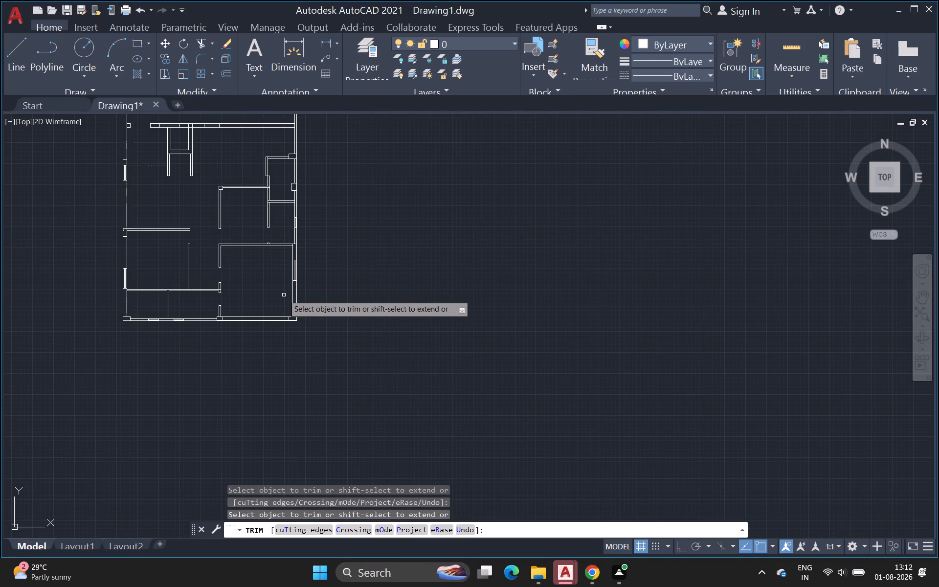
pyautogui.moveTo(382, 328); pyautogui.dragTo(400, 431, button='middle')
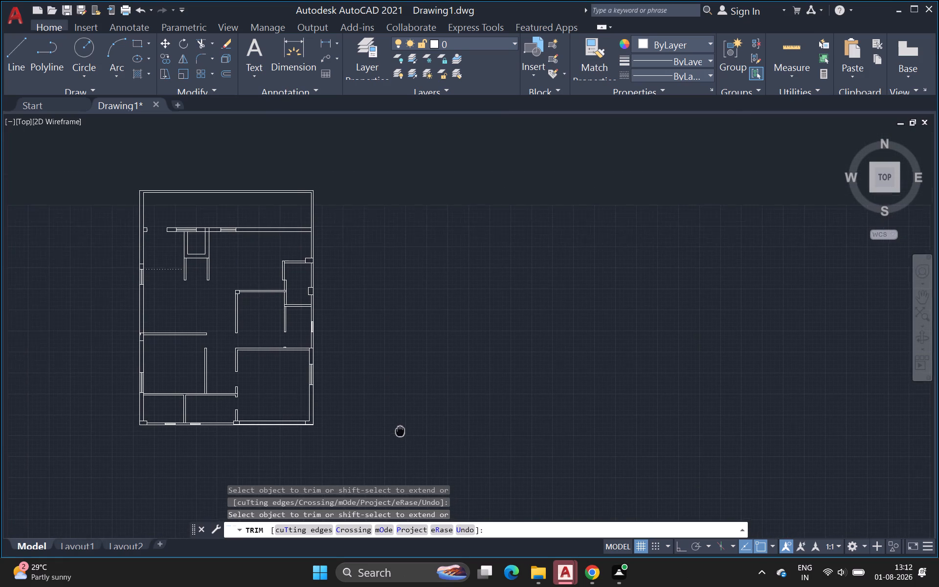
pyautogui.moveTo(400, 431); pyautogui.dragTo(401, 426, button='middle')
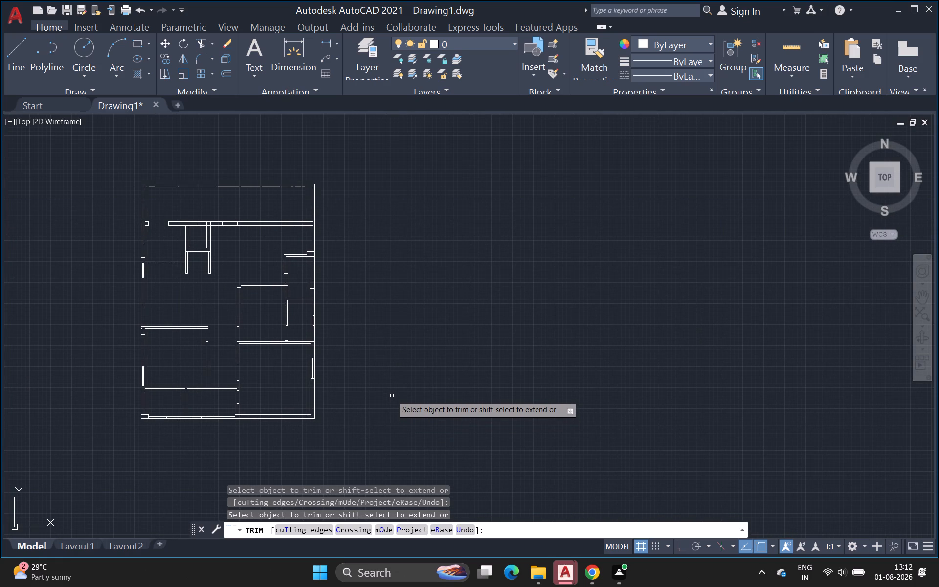
pyautogui.press('Escape')
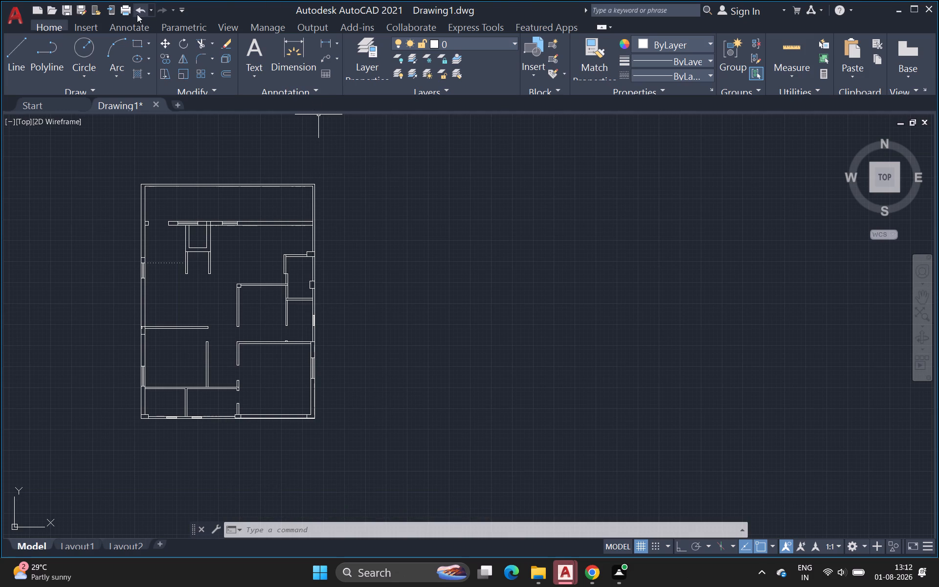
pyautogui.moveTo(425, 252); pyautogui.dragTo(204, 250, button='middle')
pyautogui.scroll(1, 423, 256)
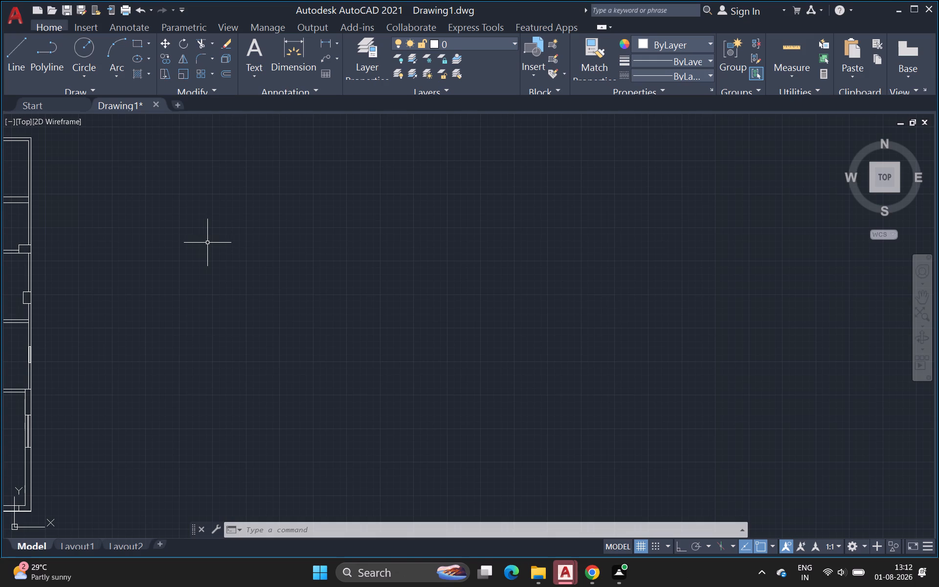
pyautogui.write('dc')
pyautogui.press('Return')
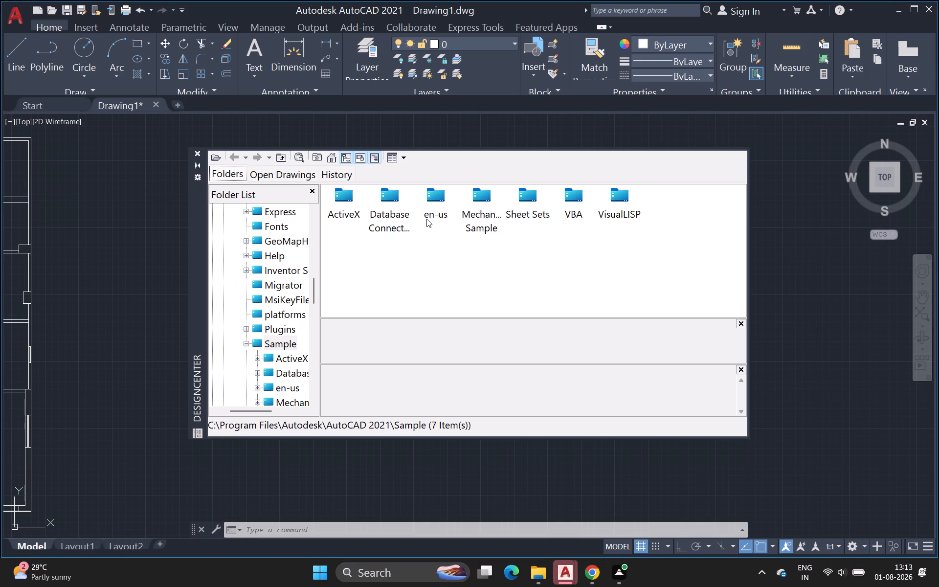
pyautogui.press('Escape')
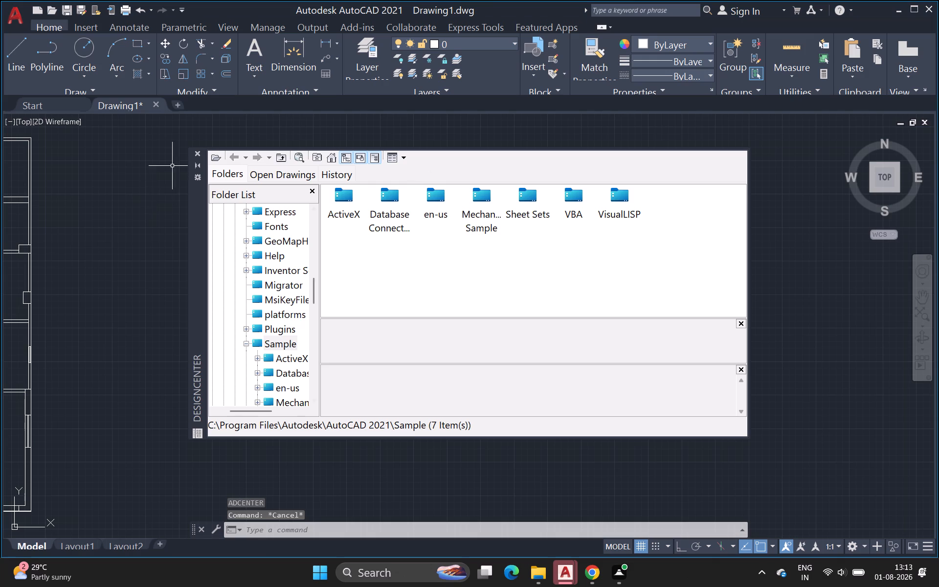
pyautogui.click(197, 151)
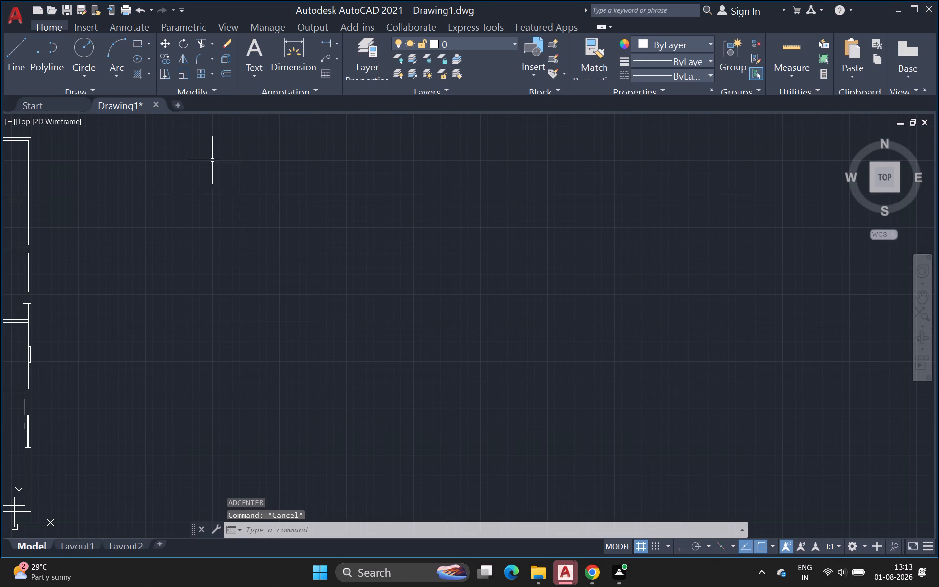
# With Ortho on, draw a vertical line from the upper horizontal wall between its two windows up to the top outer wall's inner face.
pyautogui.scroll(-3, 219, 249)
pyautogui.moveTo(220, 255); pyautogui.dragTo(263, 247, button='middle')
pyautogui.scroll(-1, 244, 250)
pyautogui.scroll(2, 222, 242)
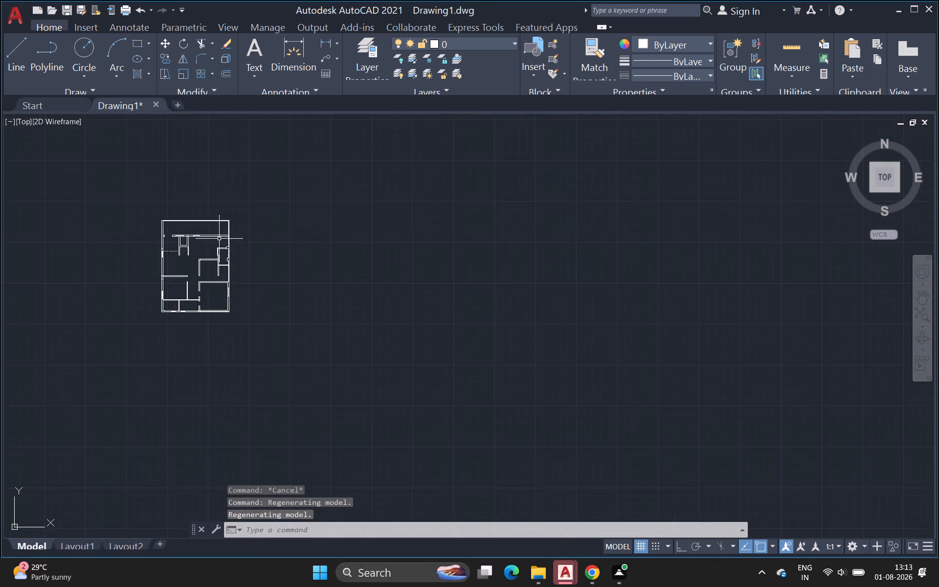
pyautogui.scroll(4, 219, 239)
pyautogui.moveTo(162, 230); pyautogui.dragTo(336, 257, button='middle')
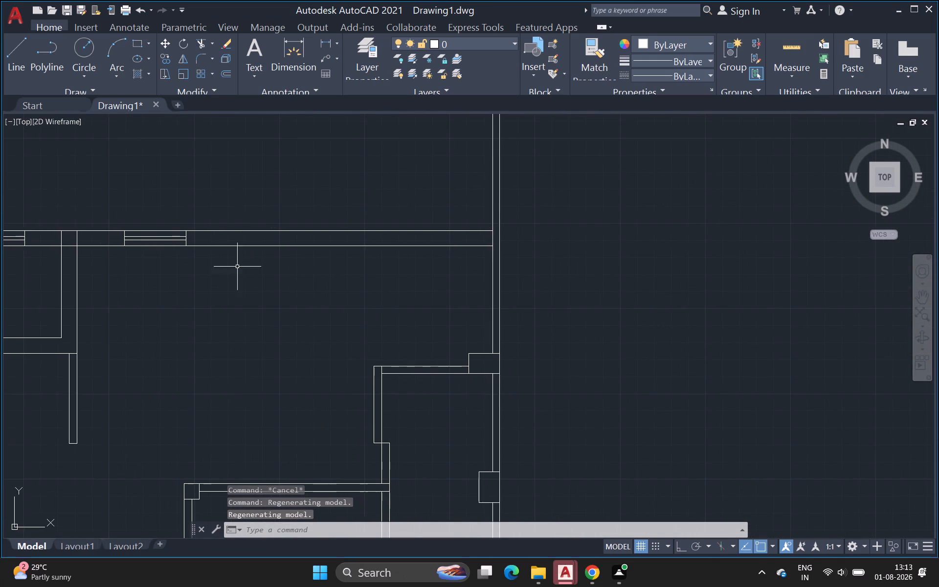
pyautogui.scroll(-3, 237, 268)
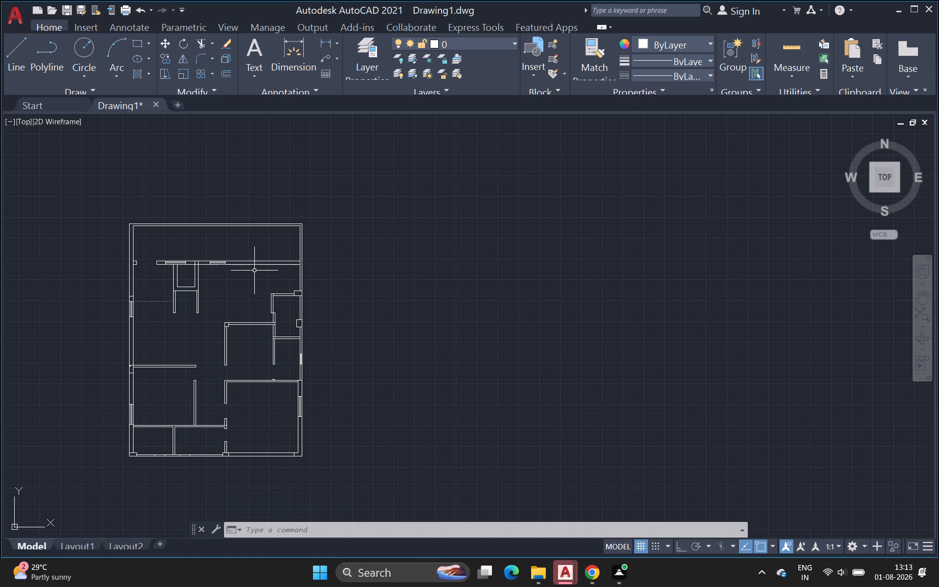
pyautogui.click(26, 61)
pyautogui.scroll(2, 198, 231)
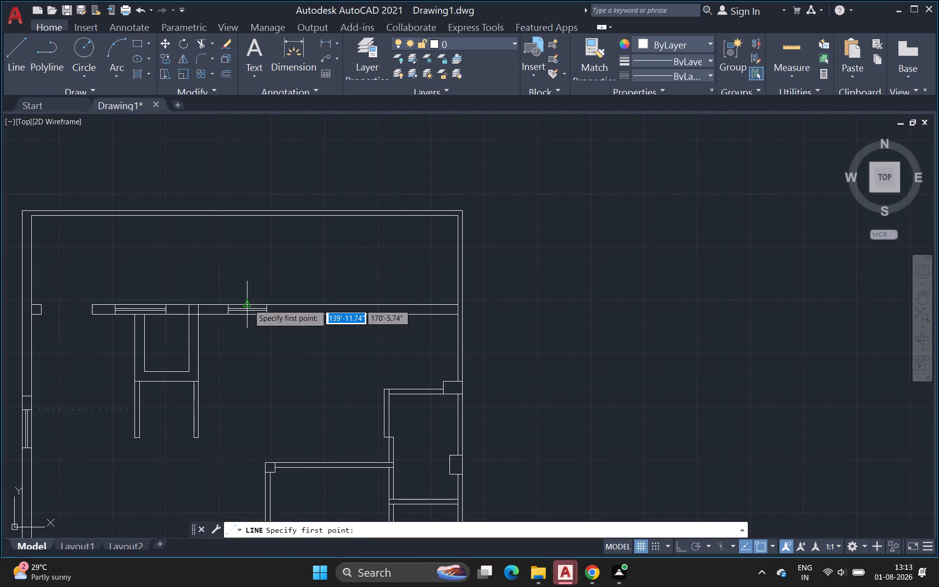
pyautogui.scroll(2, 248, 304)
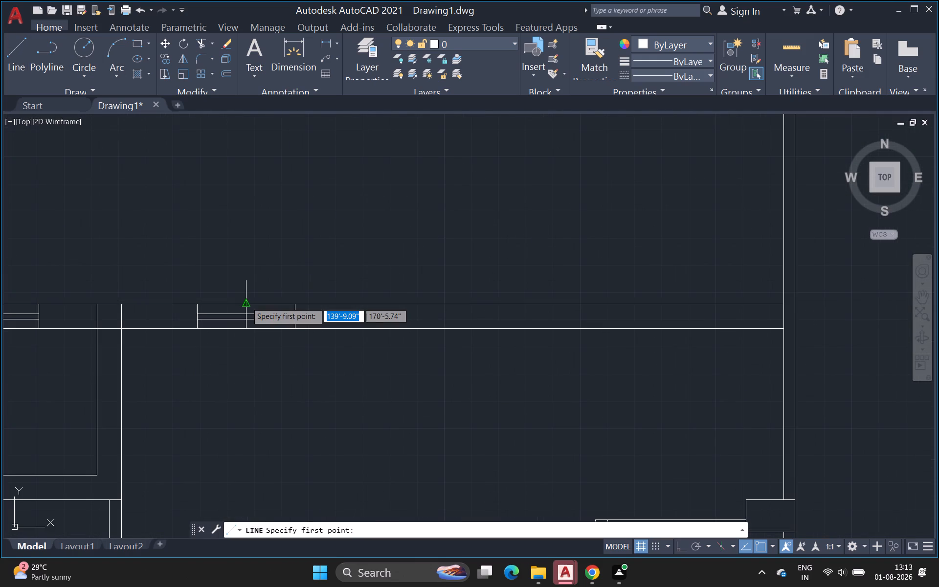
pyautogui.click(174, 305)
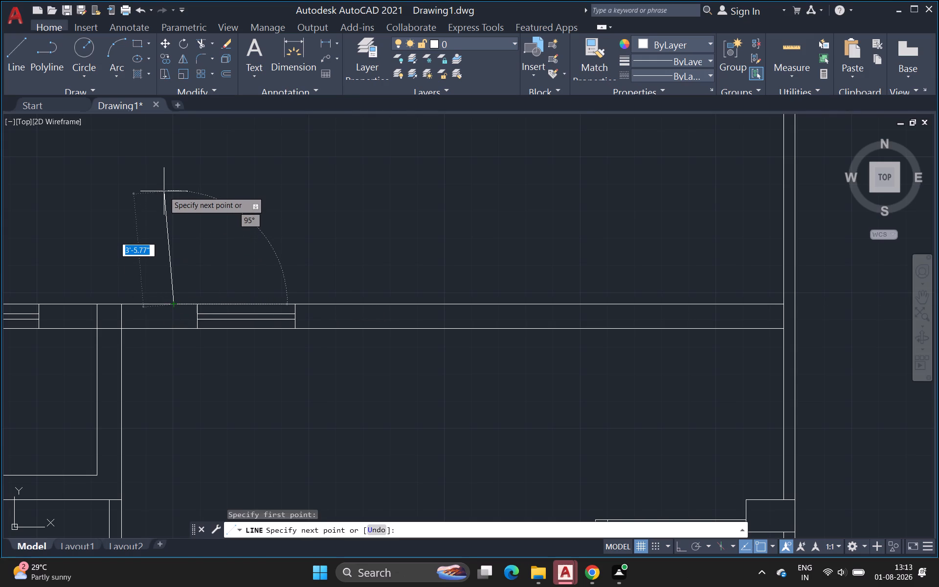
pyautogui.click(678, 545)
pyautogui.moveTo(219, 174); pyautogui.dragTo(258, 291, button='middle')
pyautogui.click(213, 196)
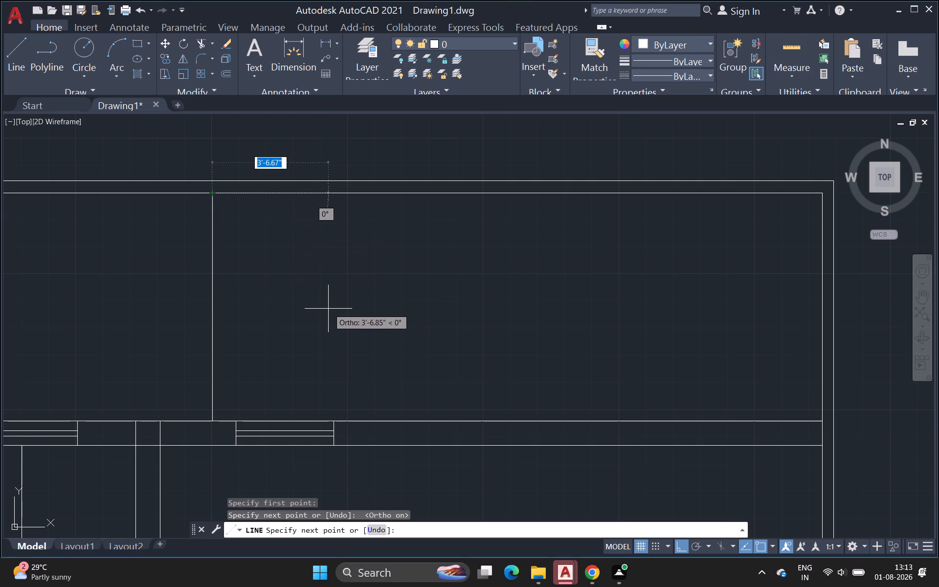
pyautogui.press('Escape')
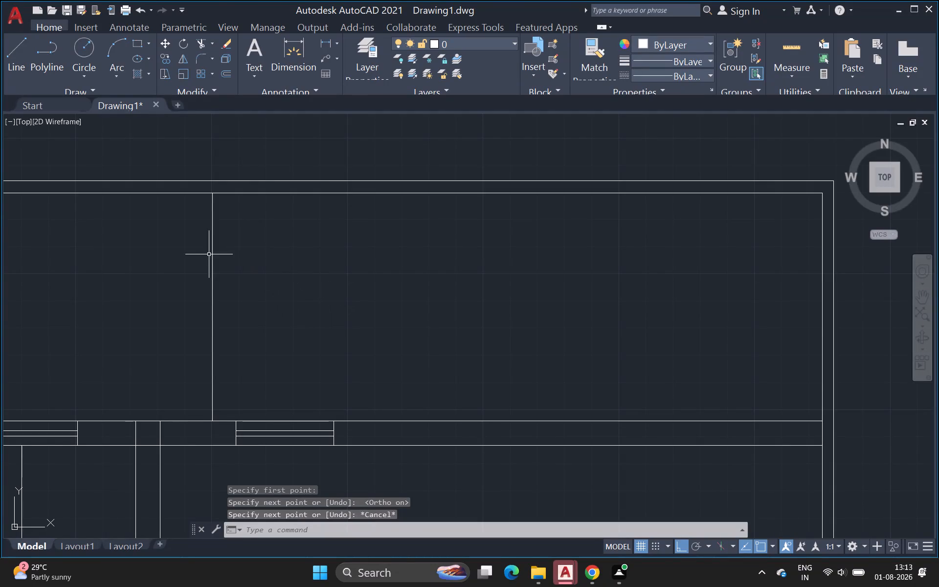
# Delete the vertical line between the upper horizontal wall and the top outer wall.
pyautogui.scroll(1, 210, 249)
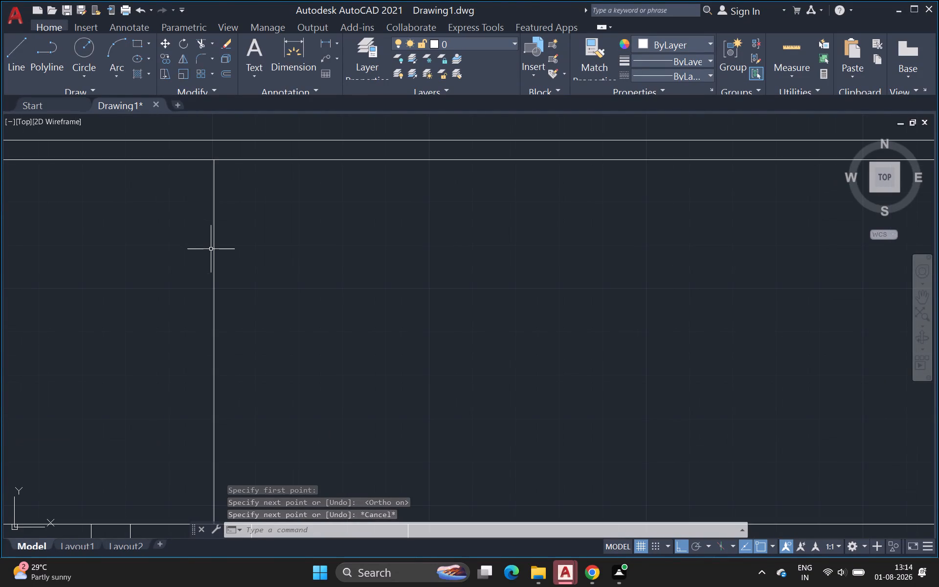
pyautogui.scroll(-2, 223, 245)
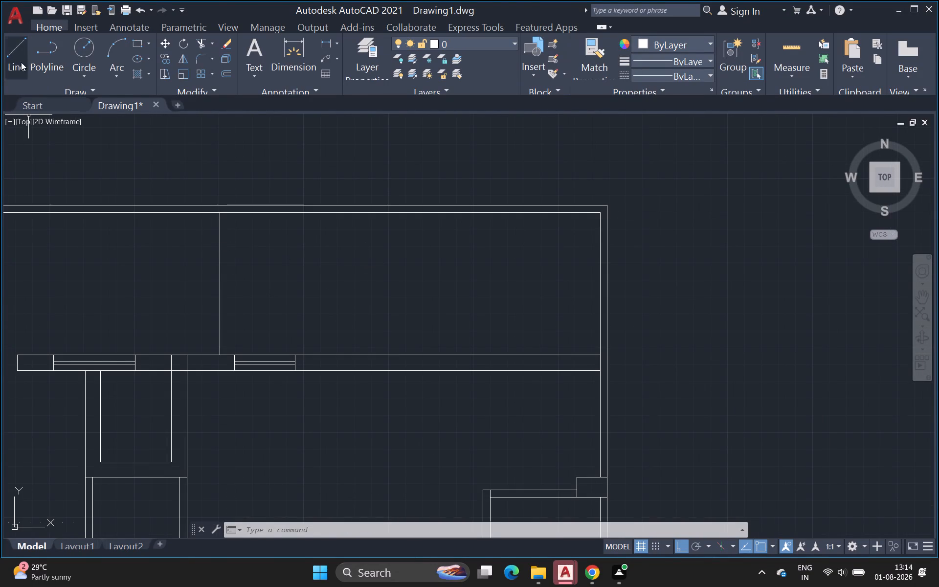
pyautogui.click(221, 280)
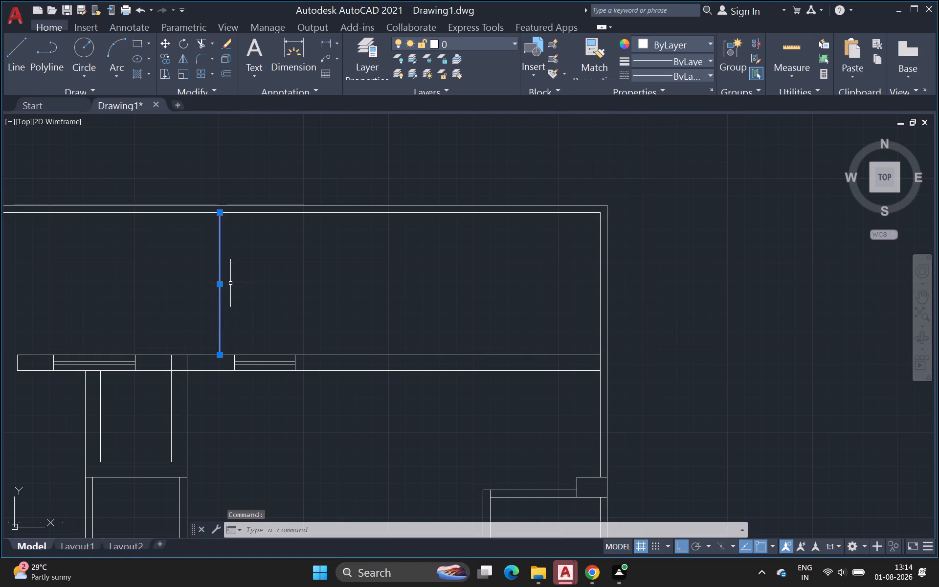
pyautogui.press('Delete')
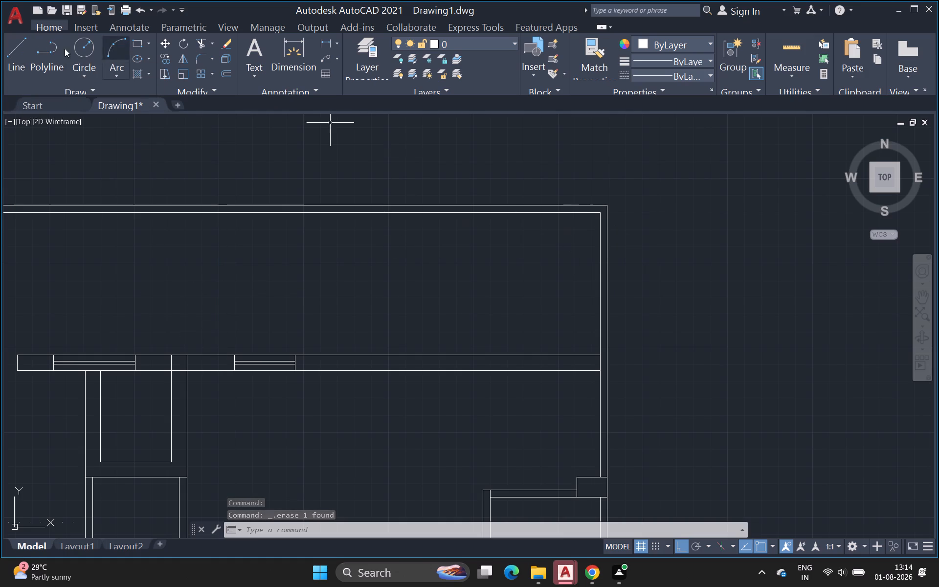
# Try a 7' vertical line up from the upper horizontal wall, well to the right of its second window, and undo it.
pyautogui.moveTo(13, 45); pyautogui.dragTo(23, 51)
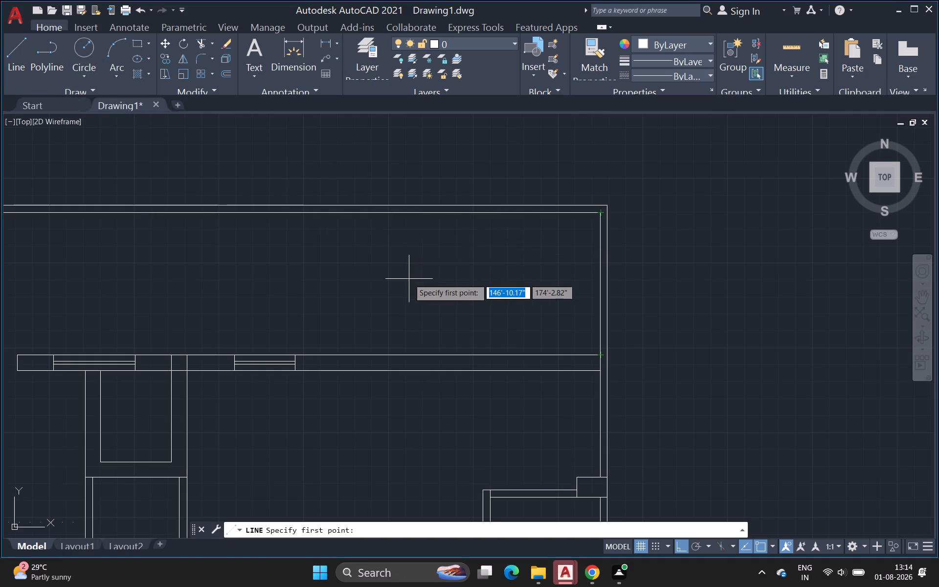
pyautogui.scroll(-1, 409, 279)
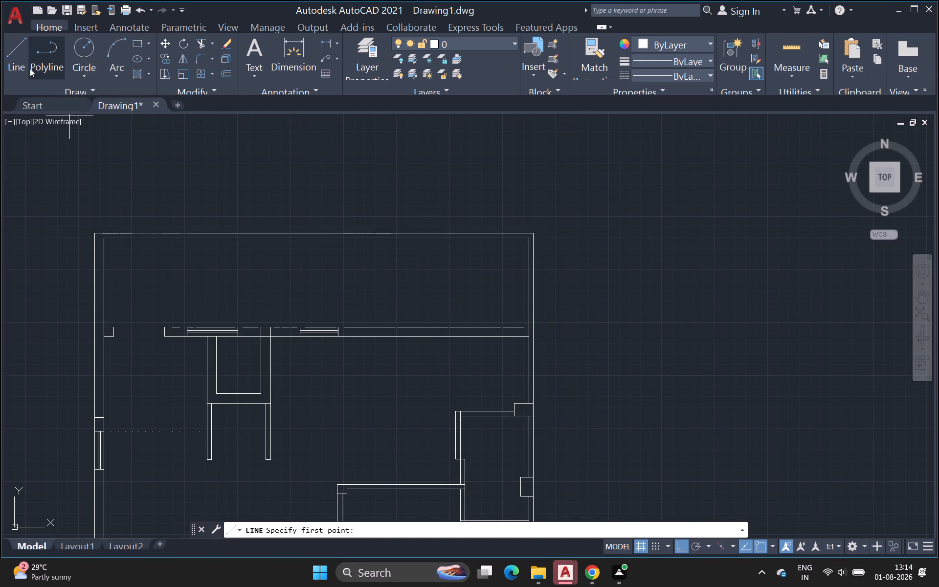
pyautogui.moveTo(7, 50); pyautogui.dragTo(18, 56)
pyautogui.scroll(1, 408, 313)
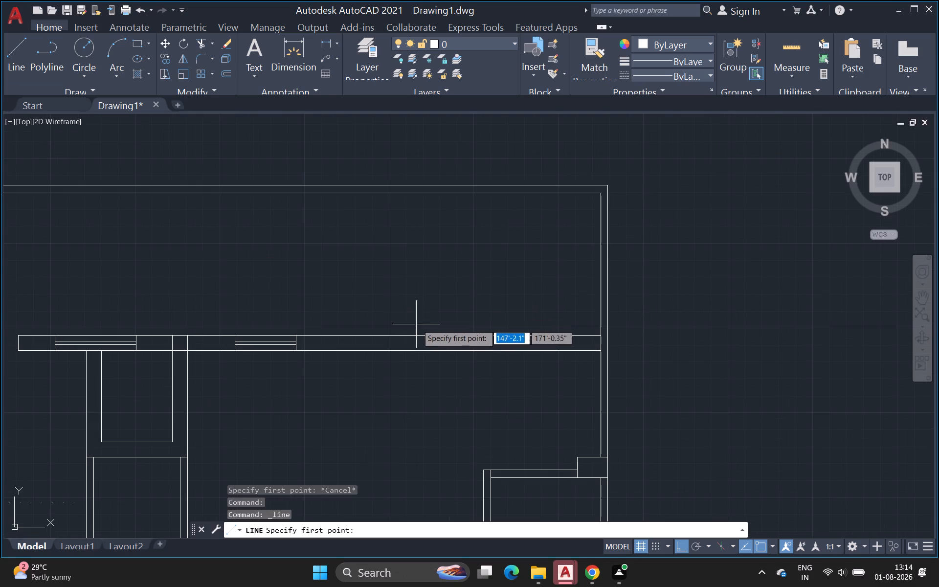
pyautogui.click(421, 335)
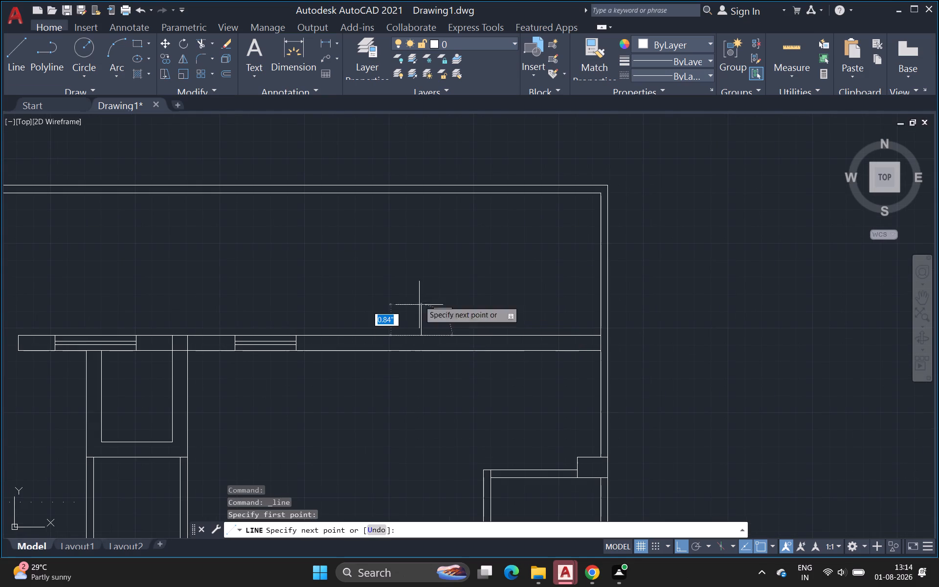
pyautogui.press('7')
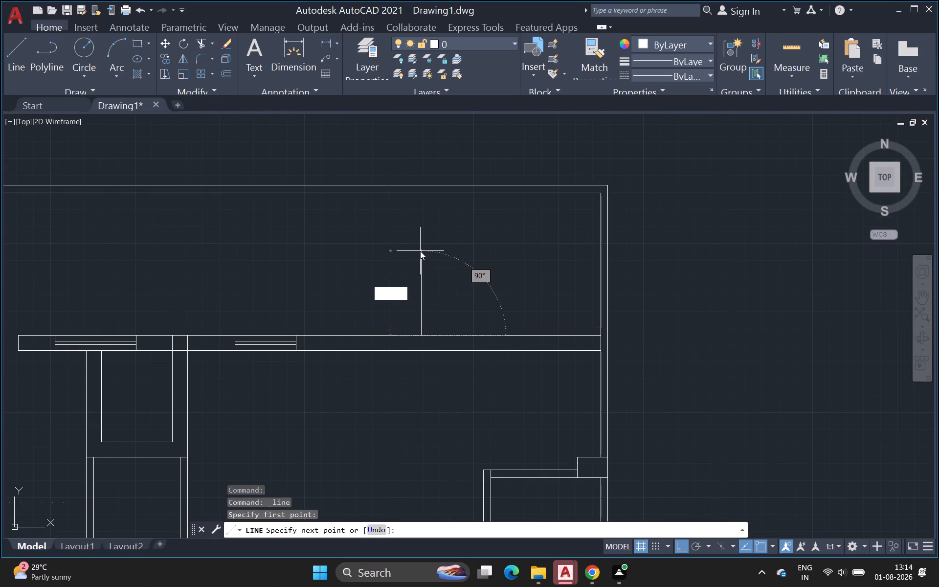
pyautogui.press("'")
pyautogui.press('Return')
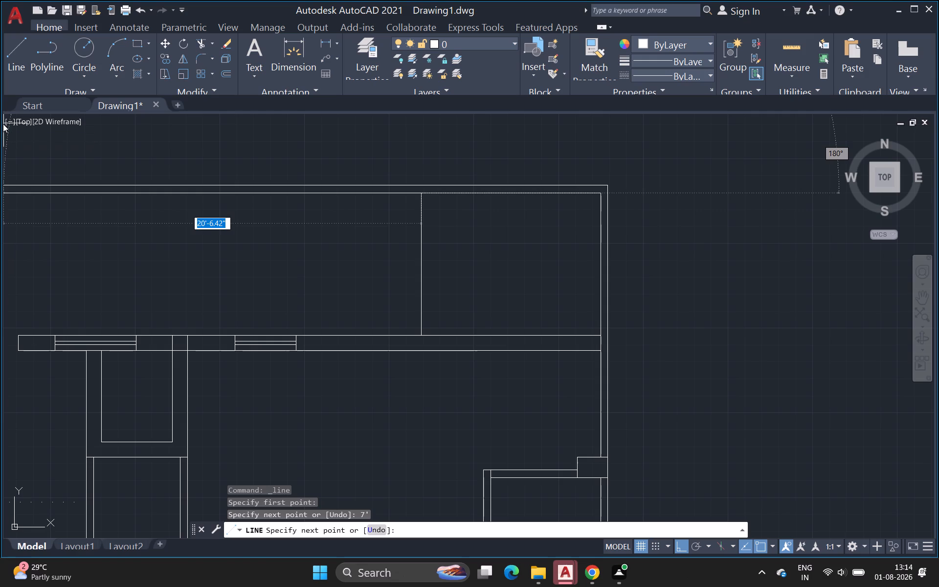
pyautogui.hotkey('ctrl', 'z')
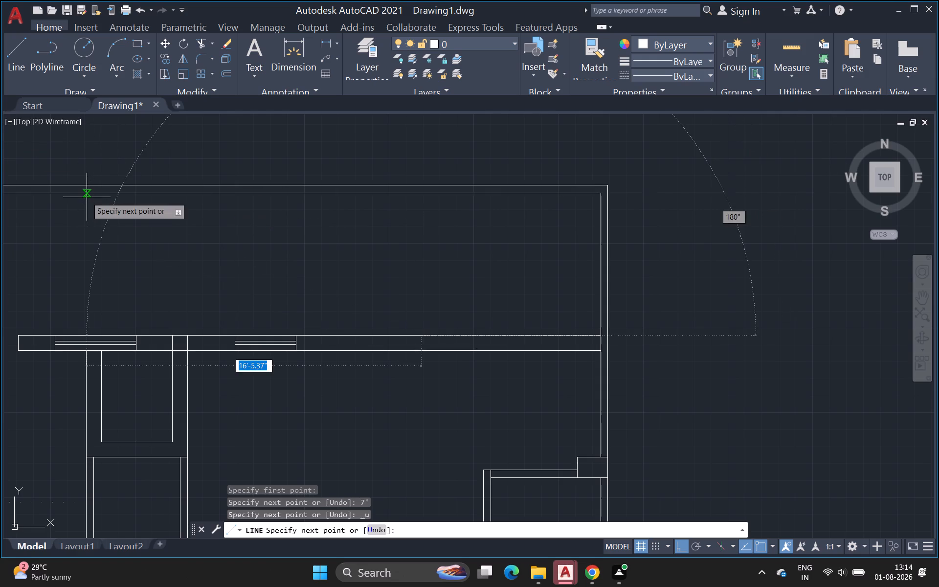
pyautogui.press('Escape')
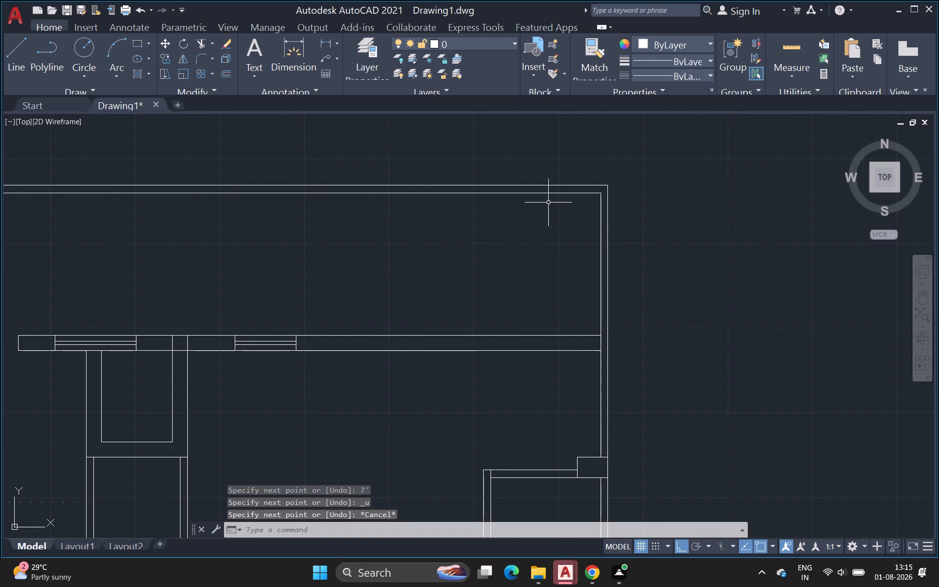
# Draw a three-sided stair outline below the top outer wall's inner face, 3.5' deep and about 11'-4" long, starting just left of the second window.
pyautogui.click(14, 59)
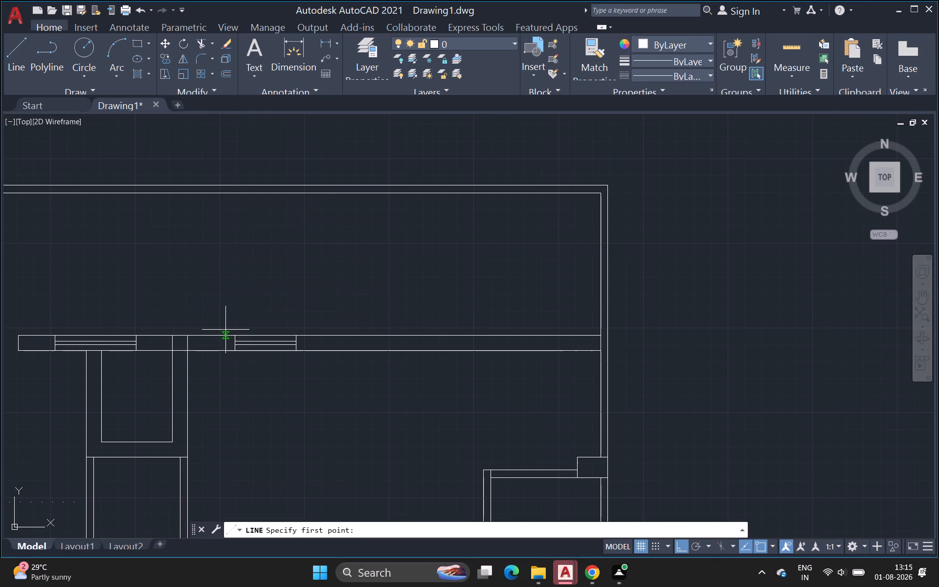
pyautogui.click(222, 193)
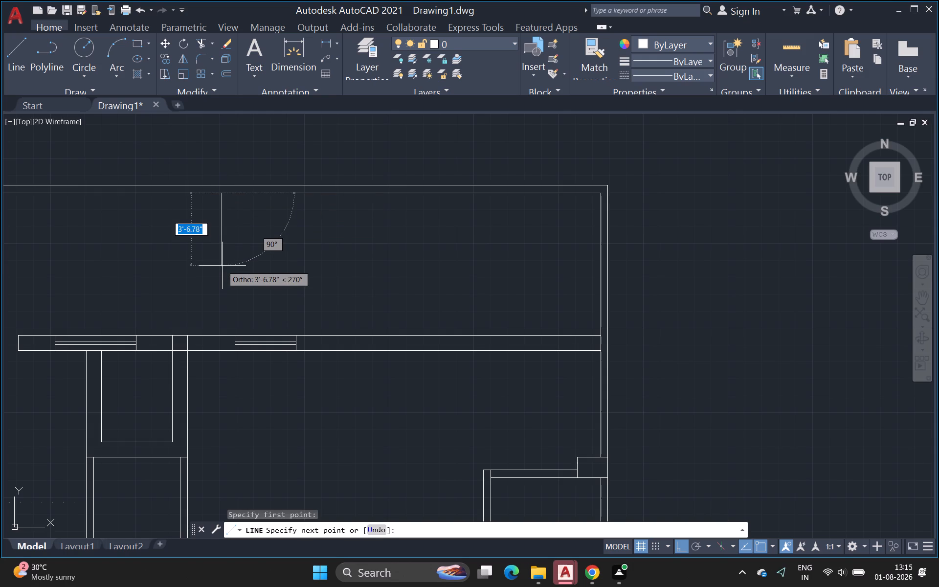
pyautogui.press('3')
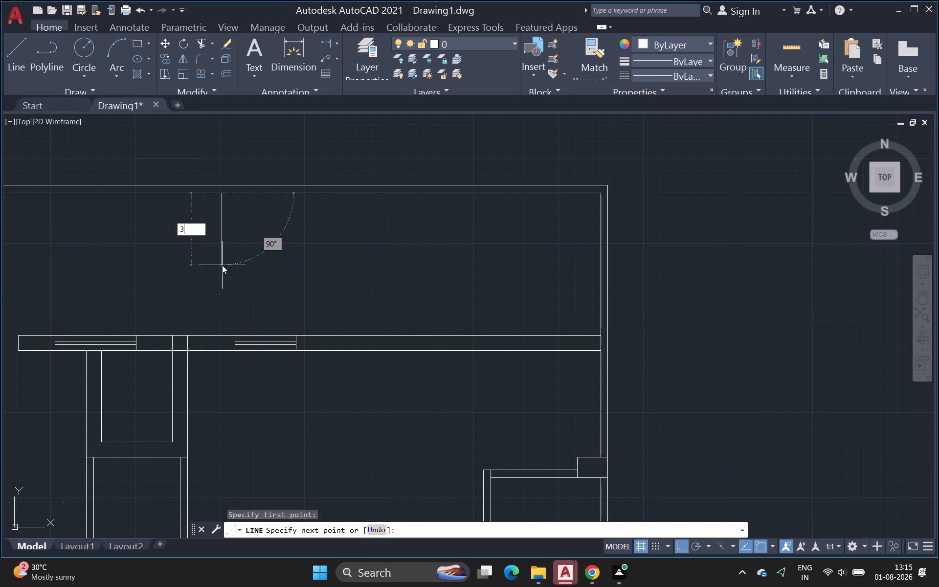
pyautogui.press('.')
pyautogui.write("5'")
pyautogui.press('Return')
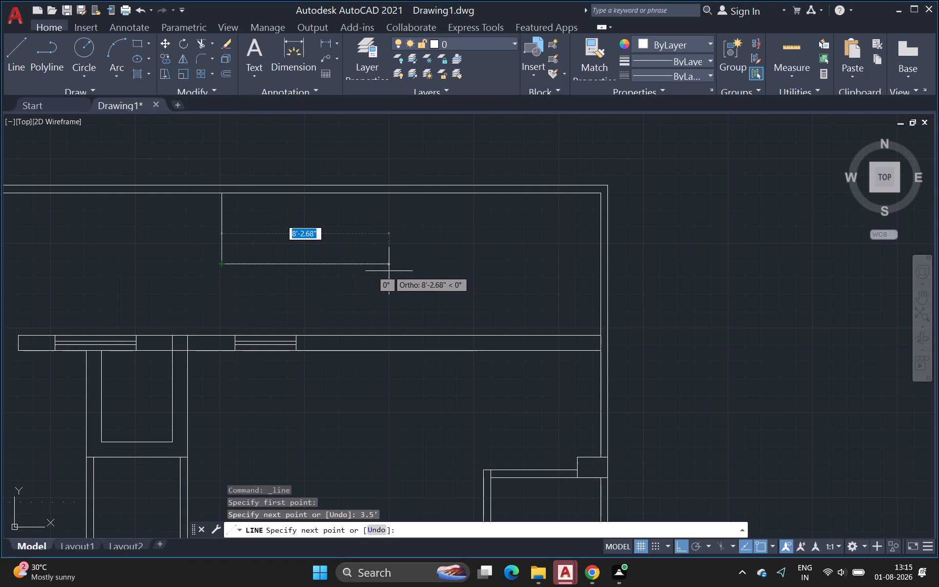
pyautogui.click(453, 257)
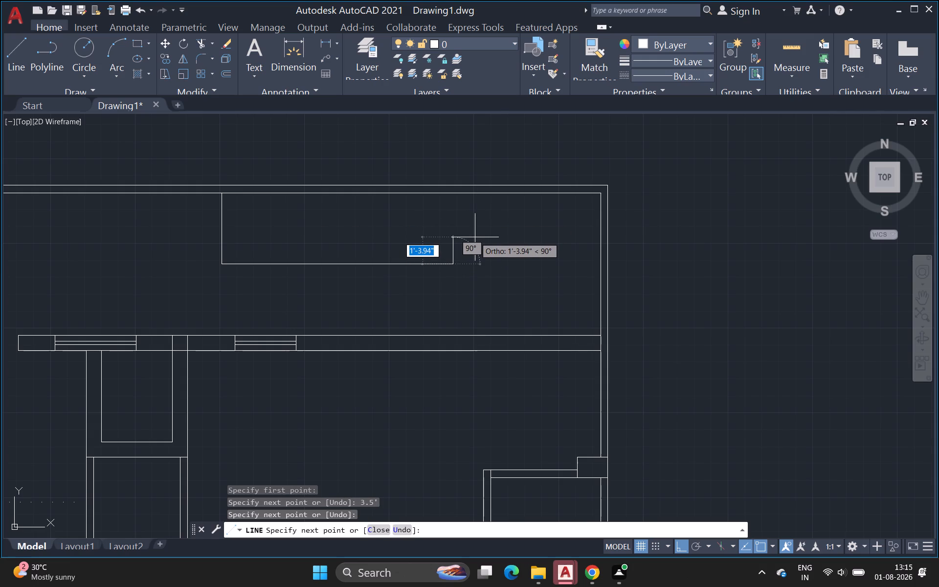
pyautogui.click(455, 195)
pyautogui.press('Escape')
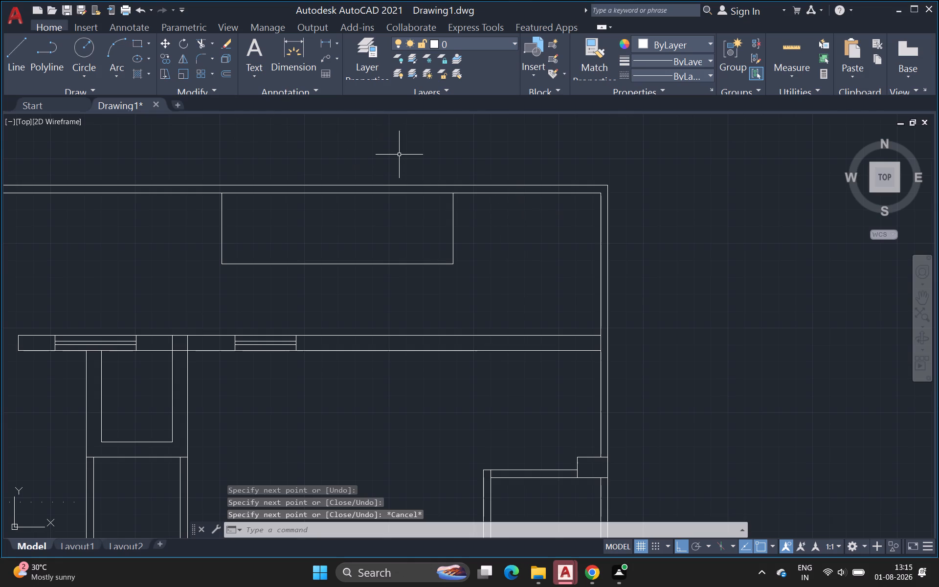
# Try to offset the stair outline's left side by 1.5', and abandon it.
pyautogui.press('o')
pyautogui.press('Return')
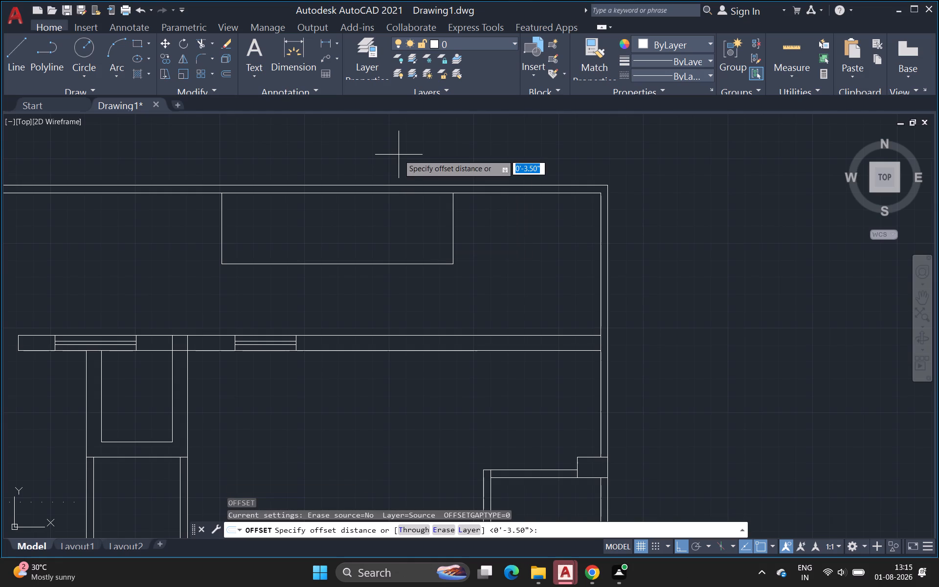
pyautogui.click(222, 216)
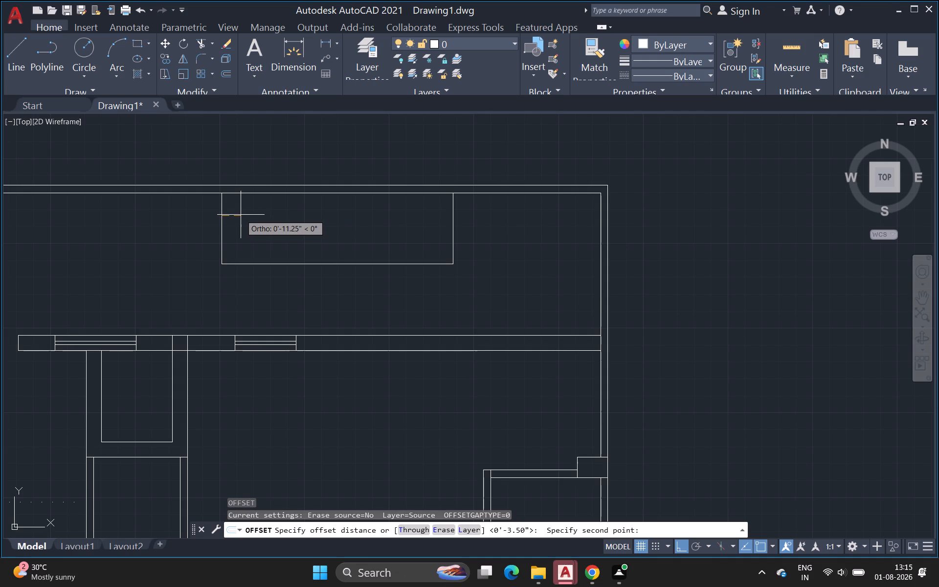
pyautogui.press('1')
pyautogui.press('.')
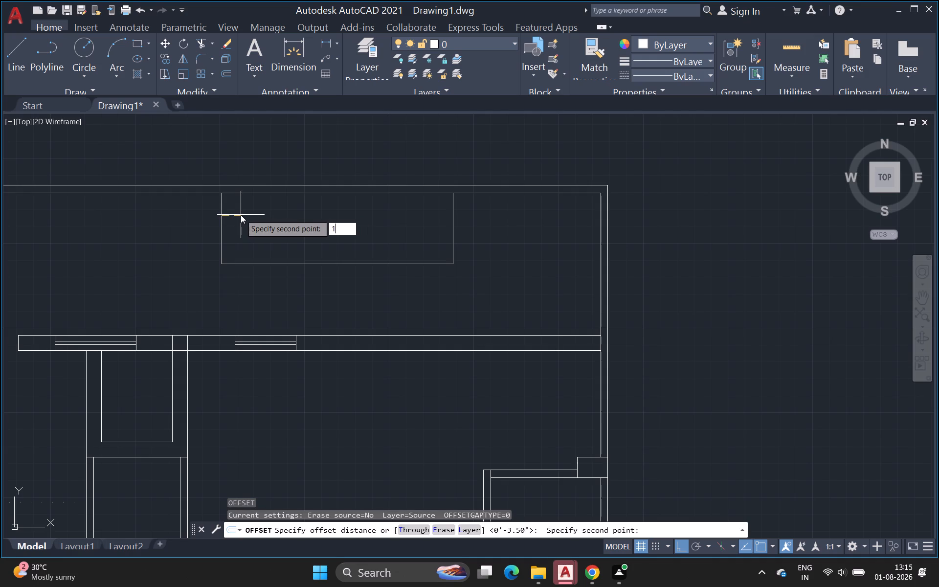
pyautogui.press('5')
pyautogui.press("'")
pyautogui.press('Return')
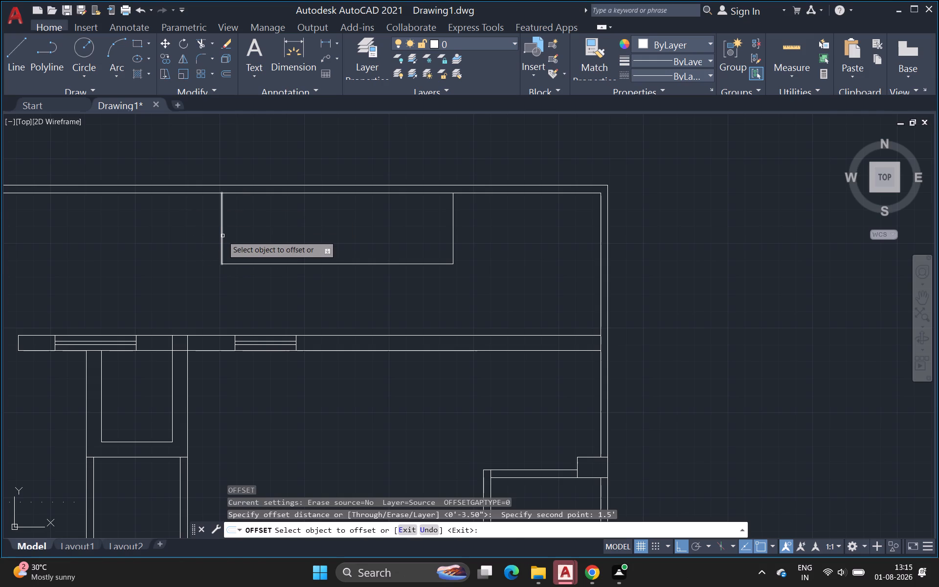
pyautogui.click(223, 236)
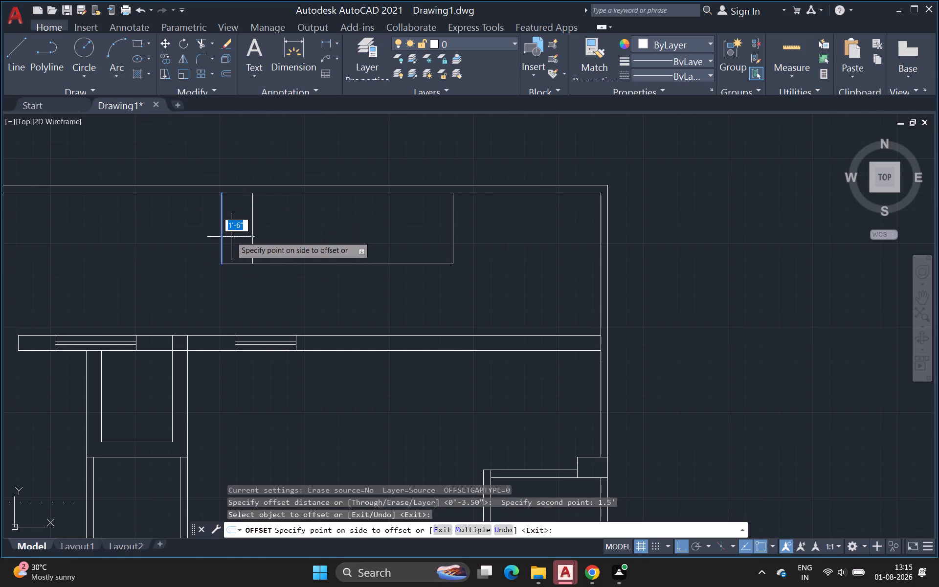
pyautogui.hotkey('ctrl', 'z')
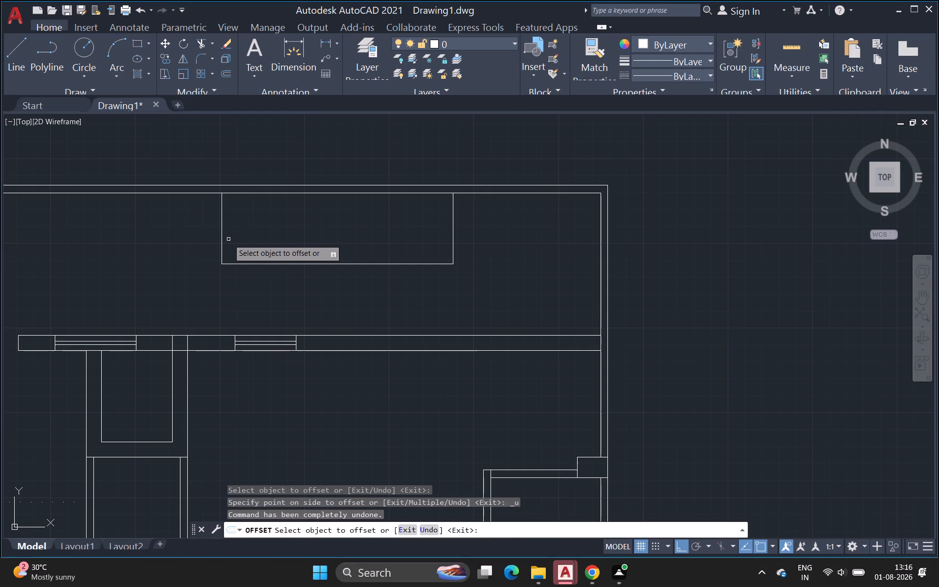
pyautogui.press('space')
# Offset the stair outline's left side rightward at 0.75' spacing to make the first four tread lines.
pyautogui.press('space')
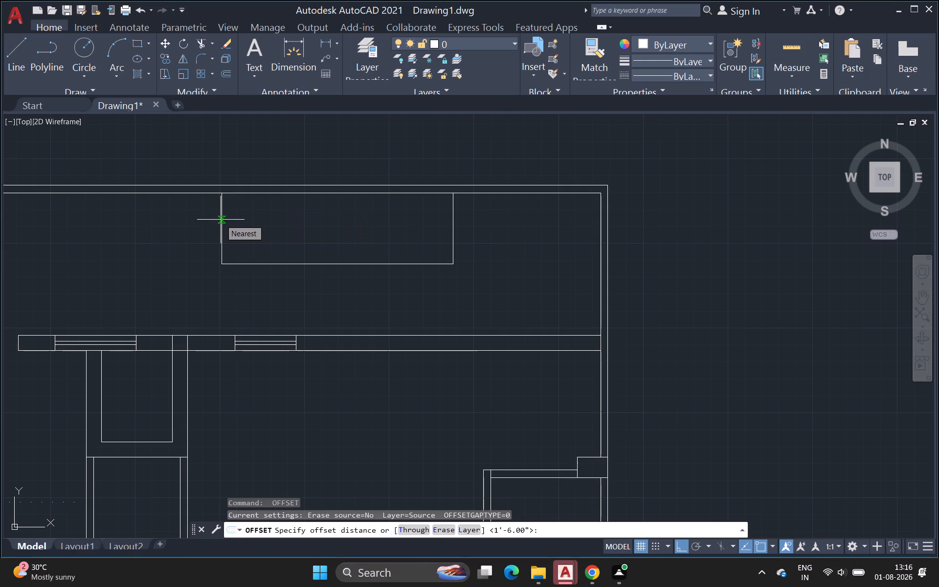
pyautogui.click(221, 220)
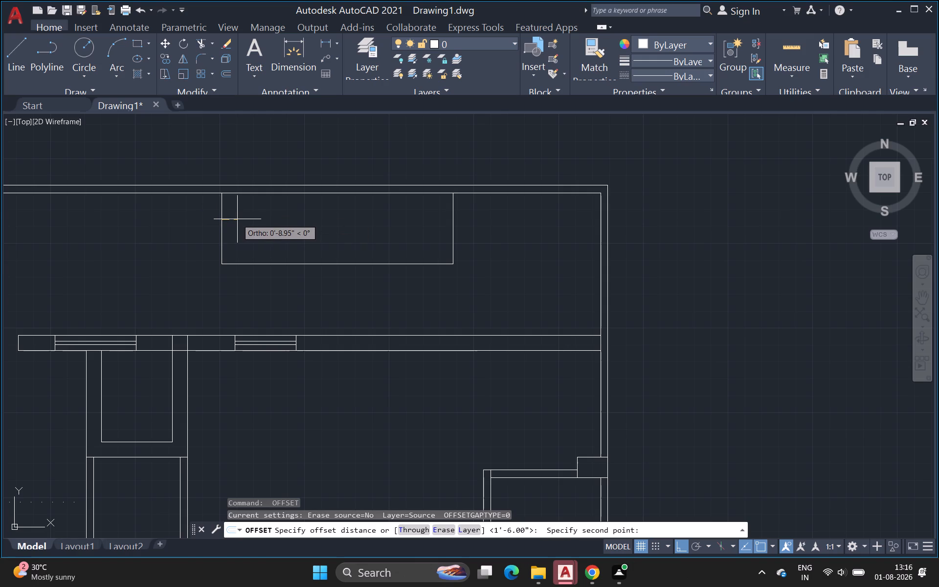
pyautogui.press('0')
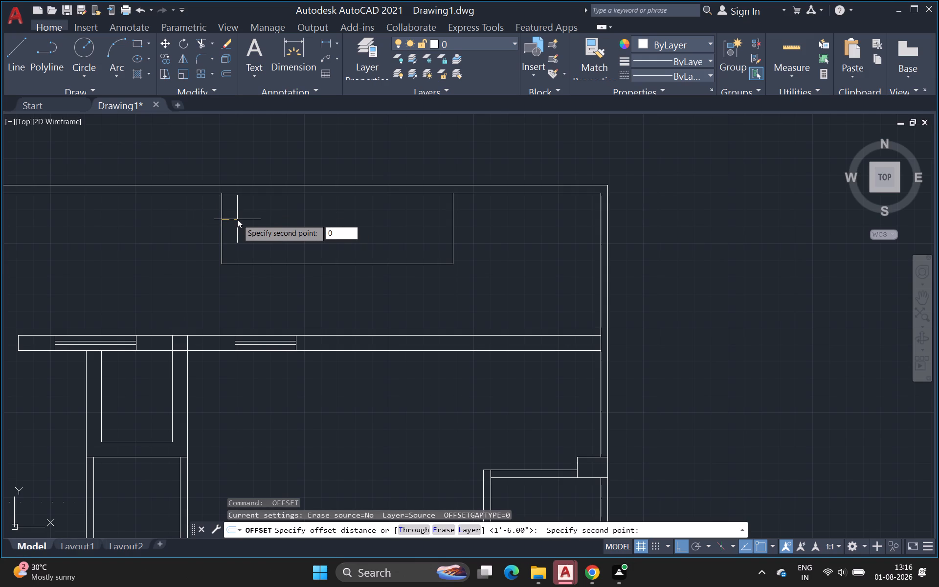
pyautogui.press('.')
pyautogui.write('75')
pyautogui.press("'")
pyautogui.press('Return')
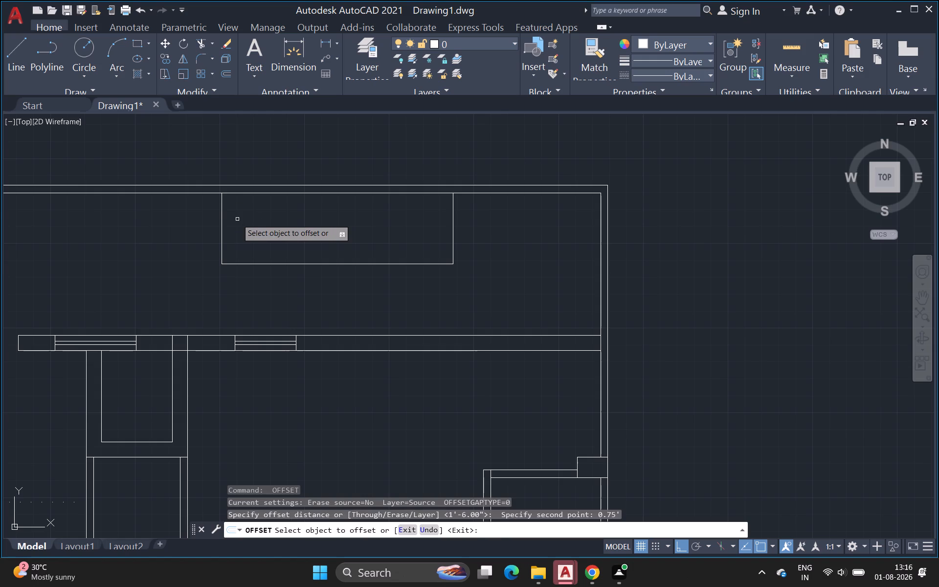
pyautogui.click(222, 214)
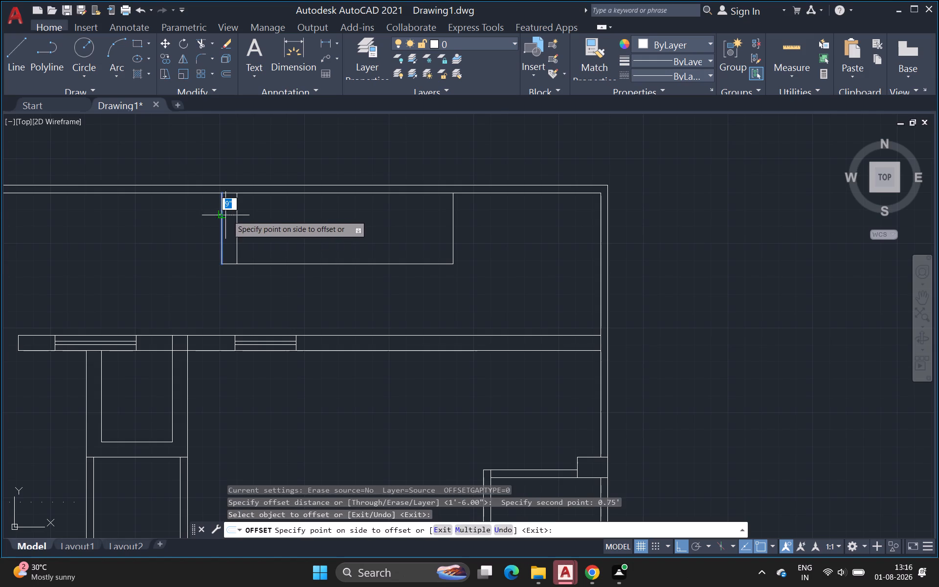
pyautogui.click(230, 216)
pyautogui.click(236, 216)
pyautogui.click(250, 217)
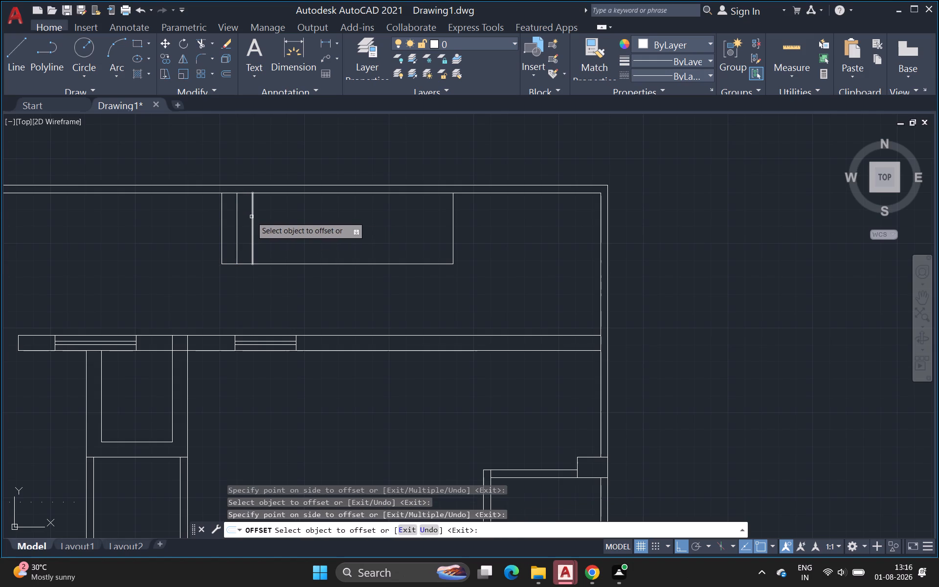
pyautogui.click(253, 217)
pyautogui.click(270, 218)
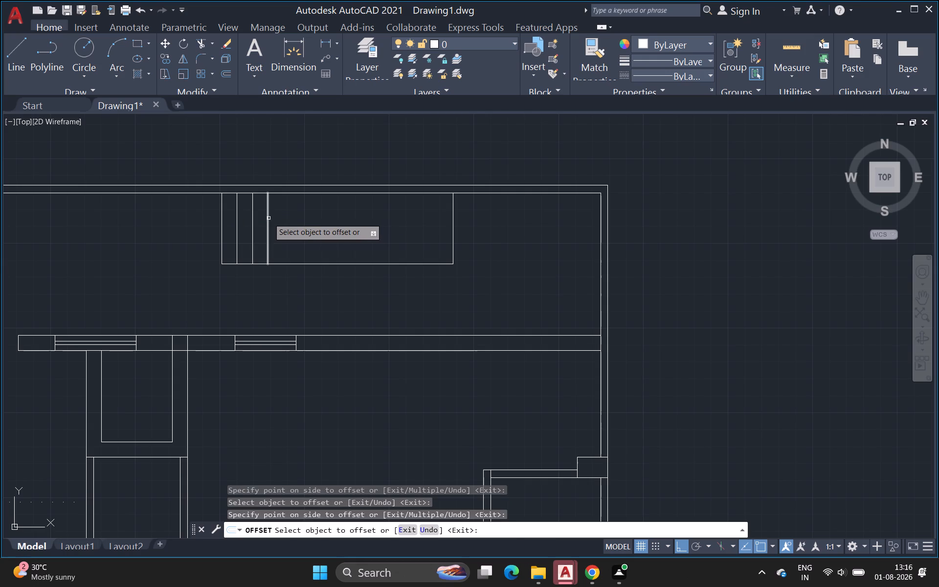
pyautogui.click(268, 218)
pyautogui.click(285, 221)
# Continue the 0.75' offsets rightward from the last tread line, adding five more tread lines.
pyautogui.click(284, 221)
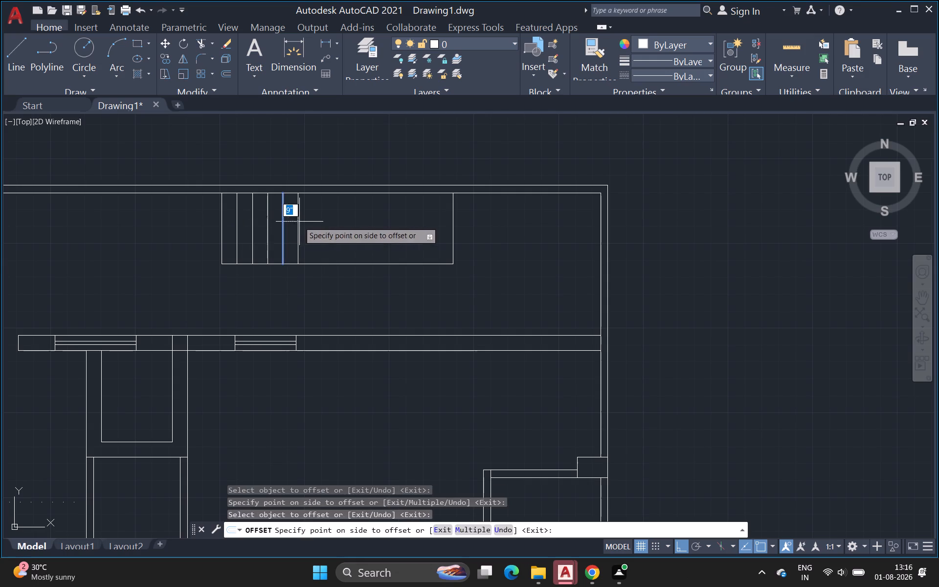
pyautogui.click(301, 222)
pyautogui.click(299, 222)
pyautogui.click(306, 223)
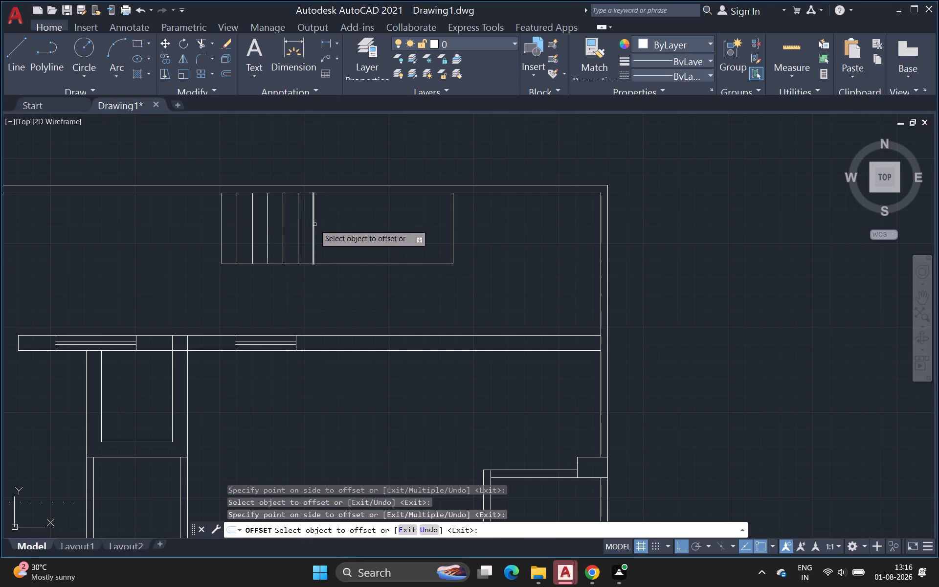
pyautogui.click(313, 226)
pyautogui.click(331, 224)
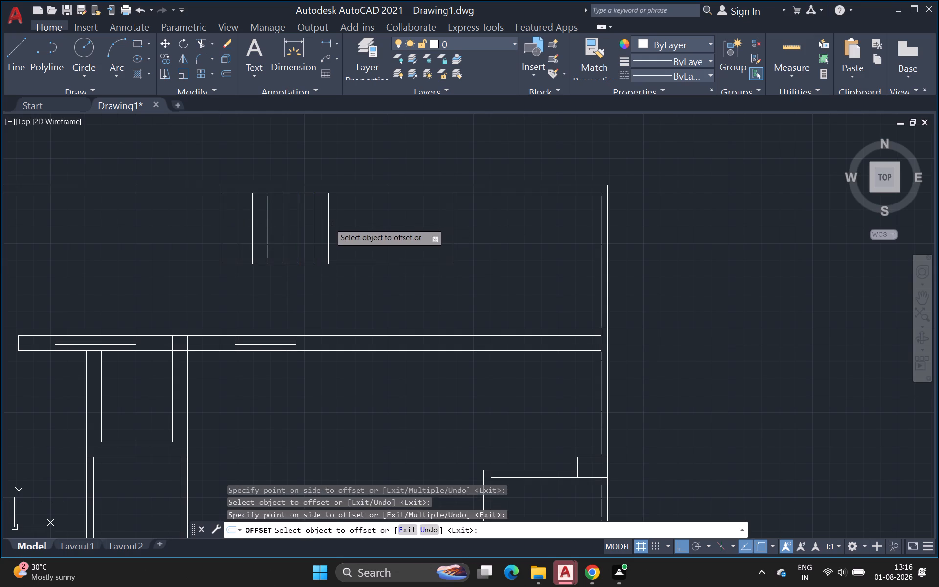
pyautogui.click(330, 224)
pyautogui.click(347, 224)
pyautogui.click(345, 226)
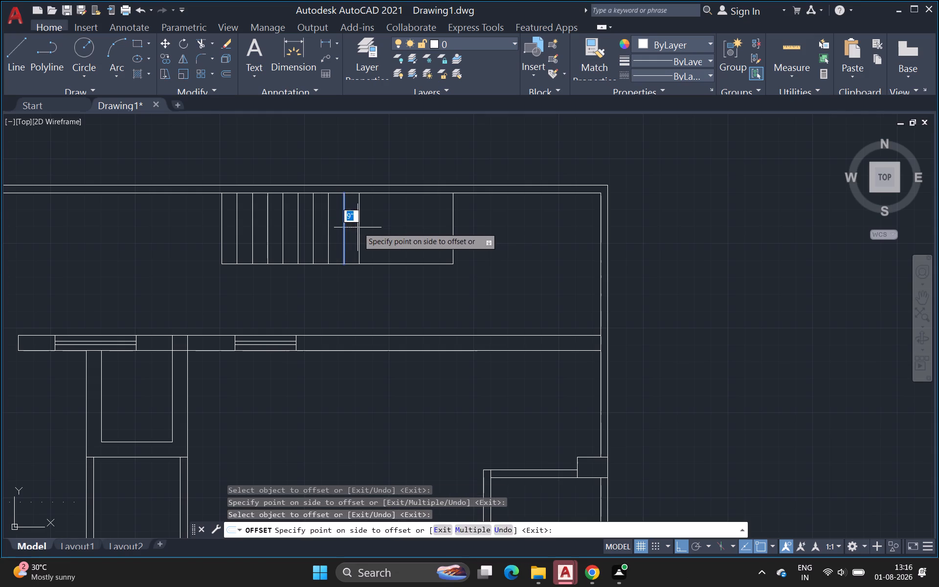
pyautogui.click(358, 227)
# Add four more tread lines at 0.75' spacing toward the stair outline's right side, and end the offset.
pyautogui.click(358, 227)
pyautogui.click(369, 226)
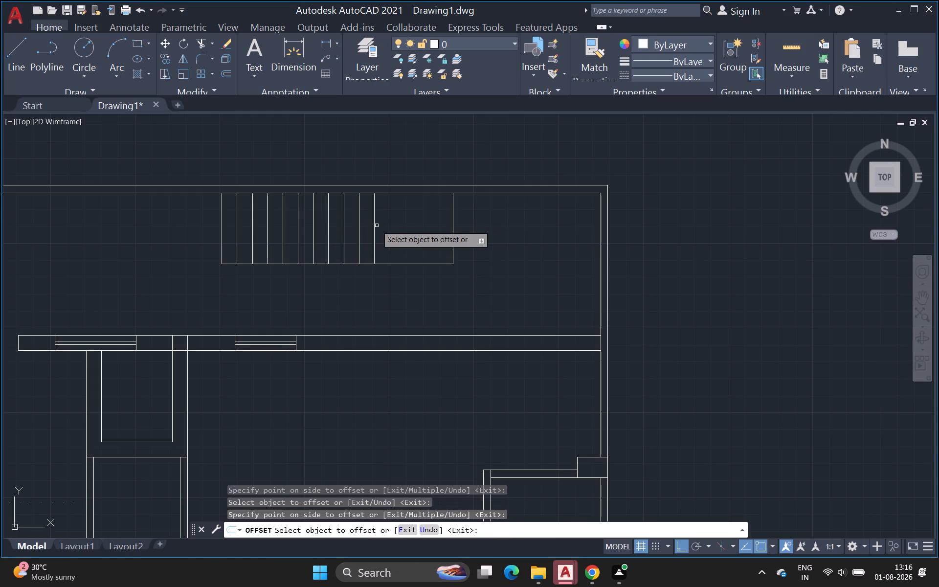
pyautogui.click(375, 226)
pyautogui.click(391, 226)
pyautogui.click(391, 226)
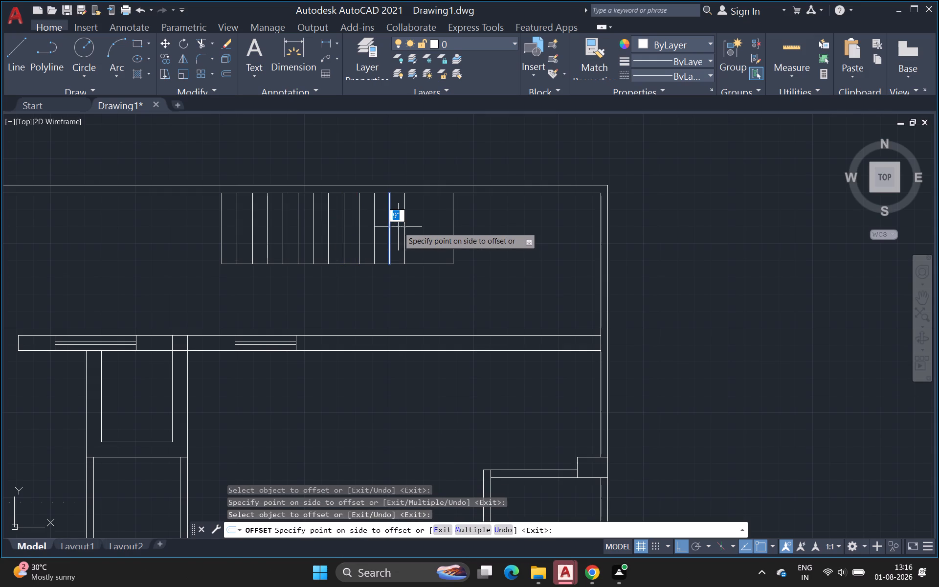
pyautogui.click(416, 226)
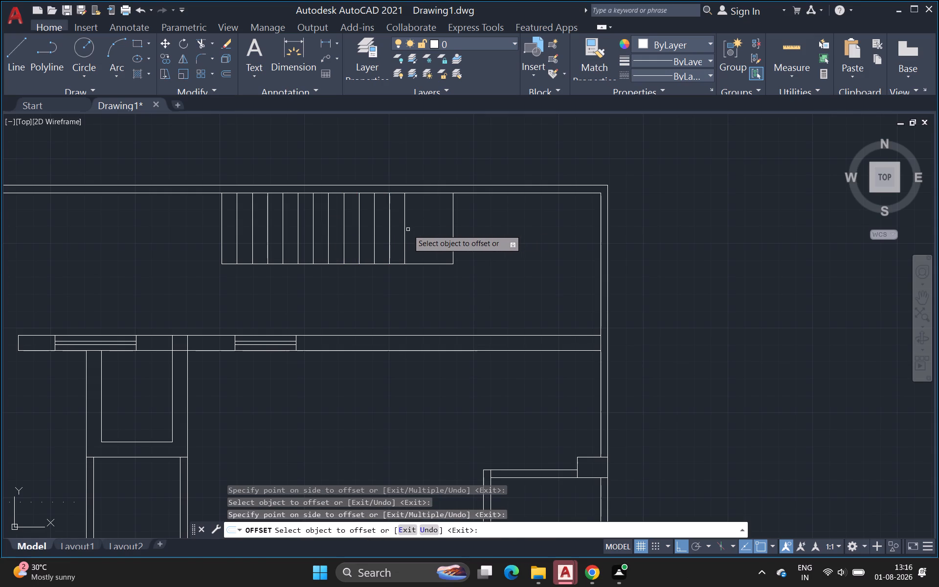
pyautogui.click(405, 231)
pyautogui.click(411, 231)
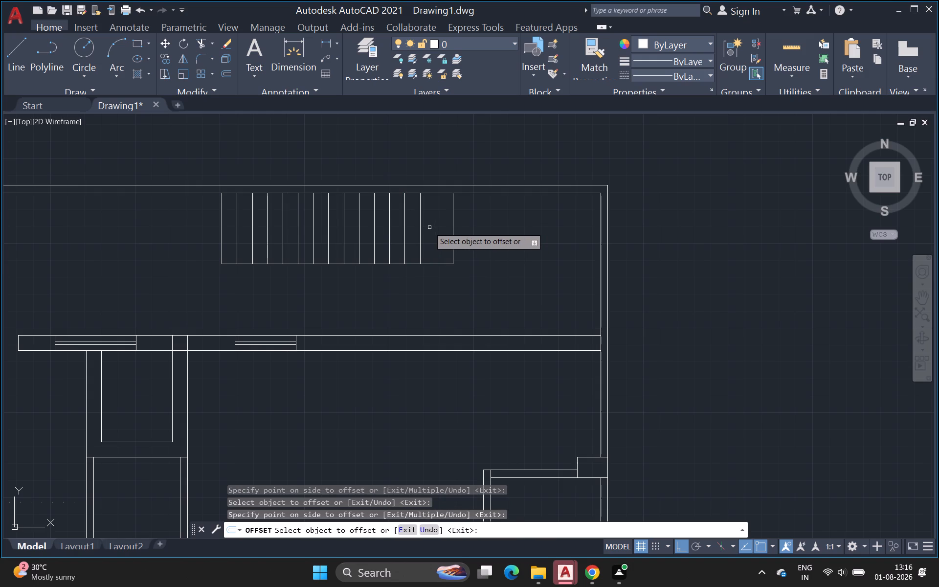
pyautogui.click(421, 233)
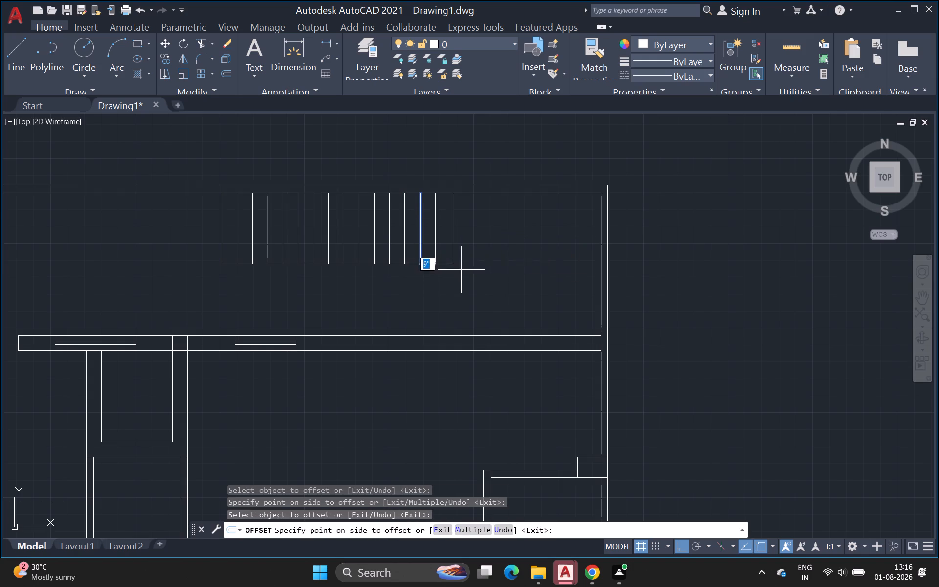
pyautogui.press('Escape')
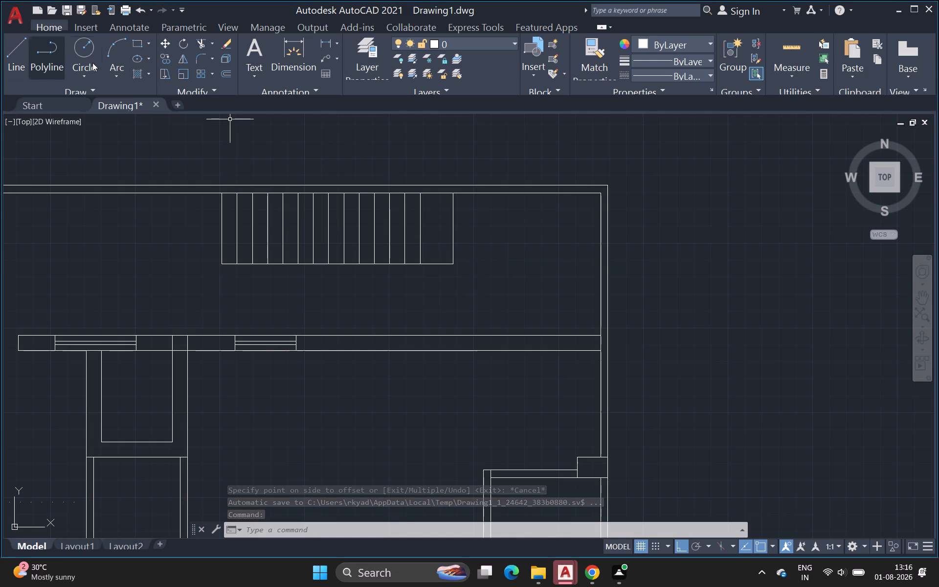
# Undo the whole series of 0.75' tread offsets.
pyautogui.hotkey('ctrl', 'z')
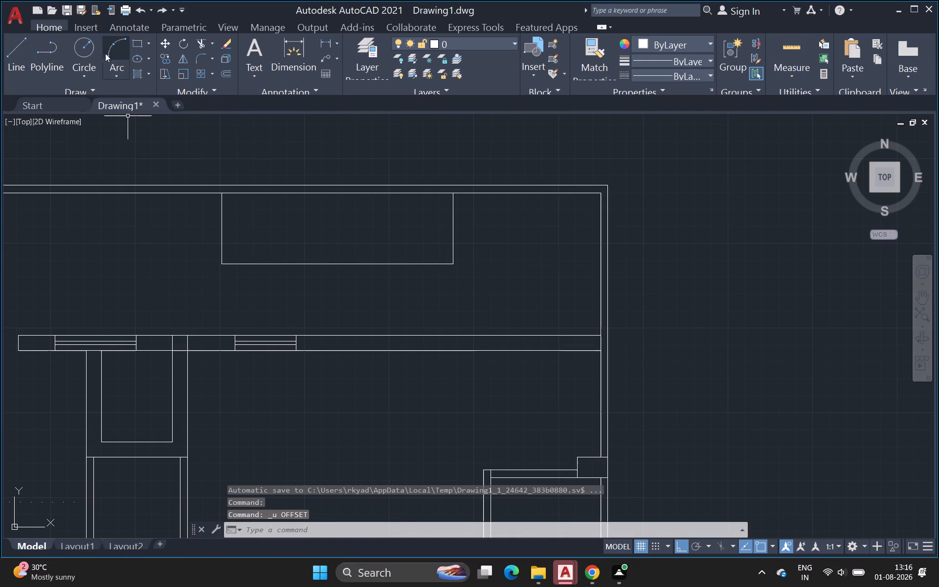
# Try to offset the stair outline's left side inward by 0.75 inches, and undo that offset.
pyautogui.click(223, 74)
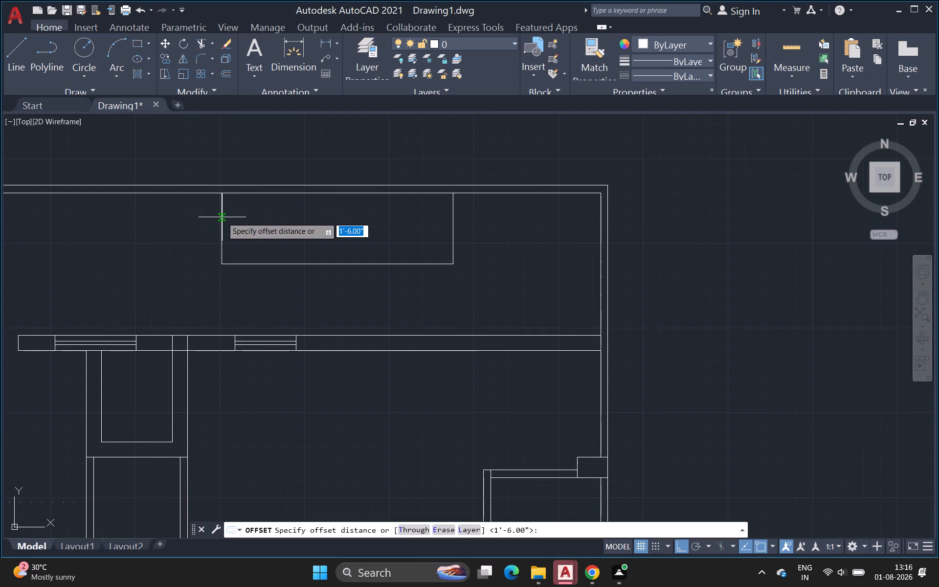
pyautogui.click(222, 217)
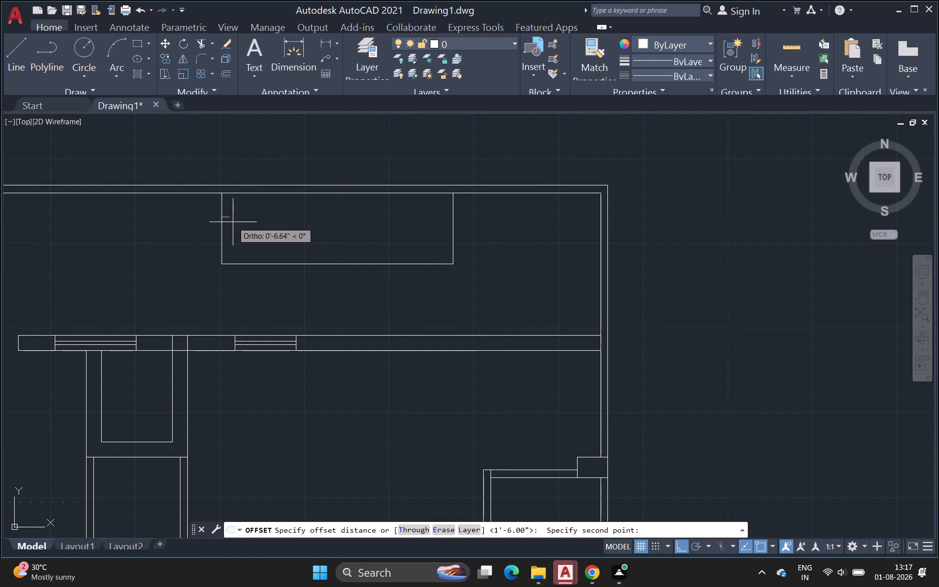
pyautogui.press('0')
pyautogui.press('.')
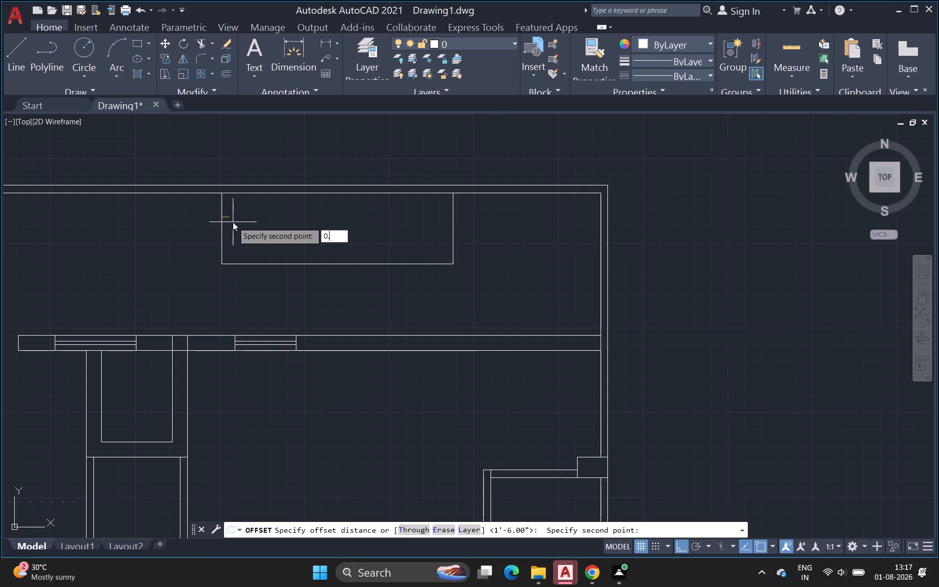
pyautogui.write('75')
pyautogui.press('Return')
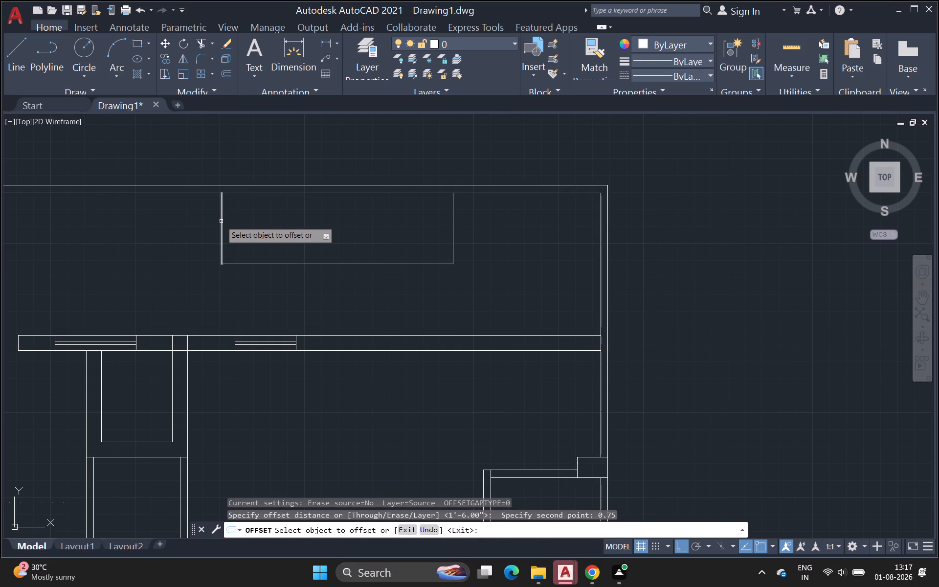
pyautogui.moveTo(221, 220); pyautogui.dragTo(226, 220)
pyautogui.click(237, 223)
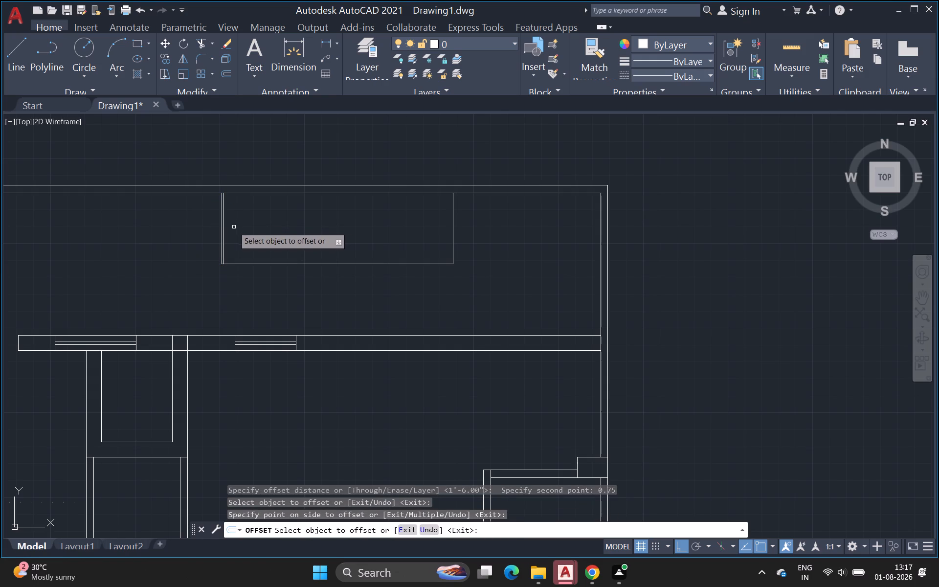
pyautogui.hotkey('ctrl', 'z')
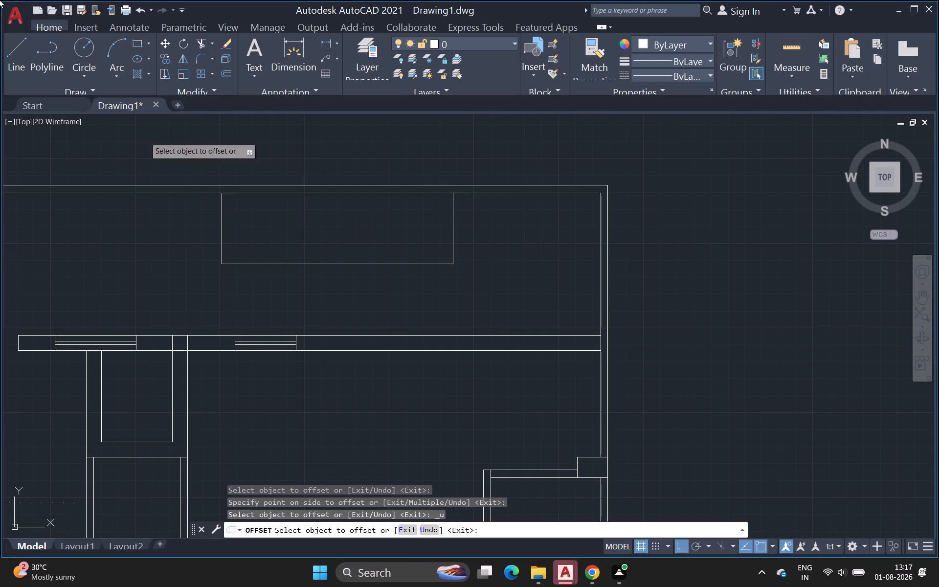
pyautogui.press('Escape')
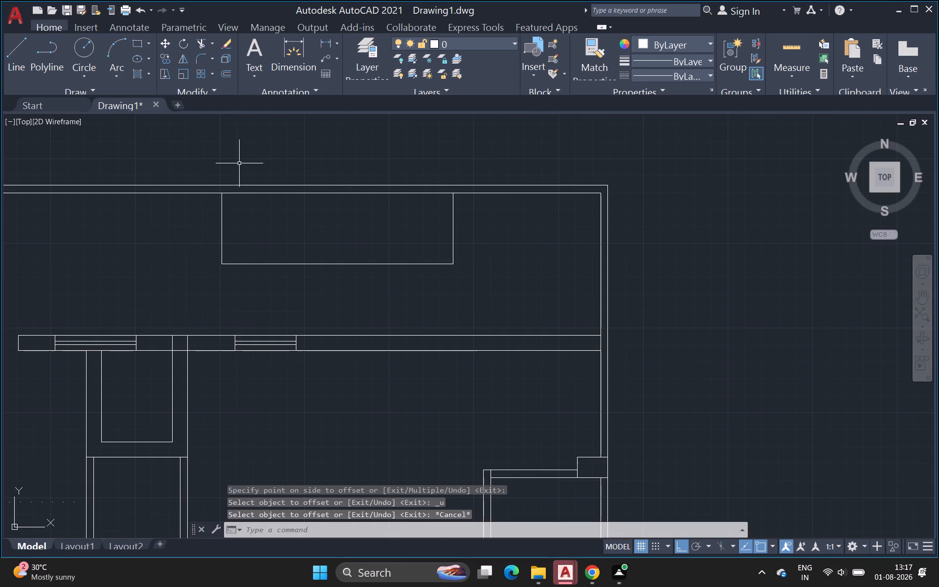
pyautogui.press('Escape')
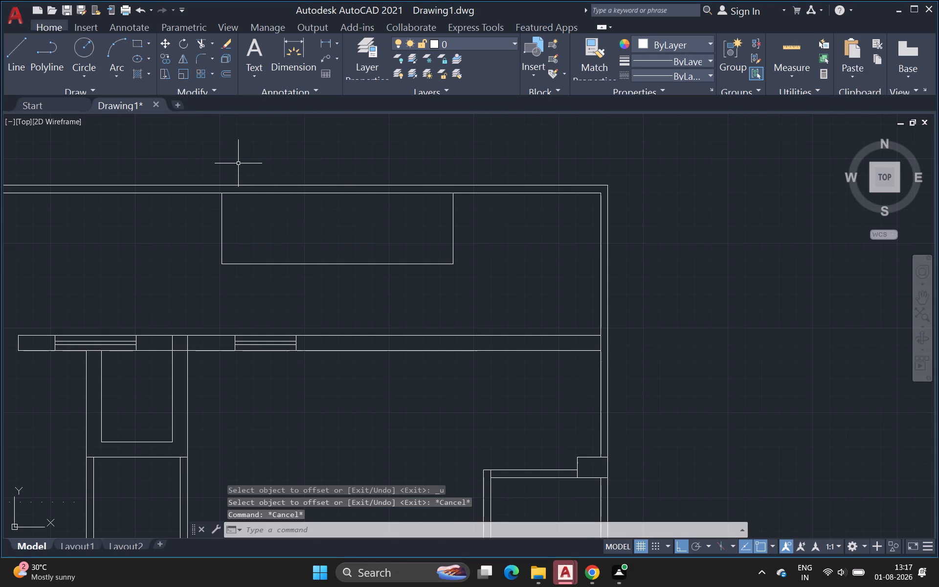
# Offset the stair outline's left side 0.75' rightward to make the first tread line, and end the offset.
pyautogui.press('o')
pyautogui.press('Return')
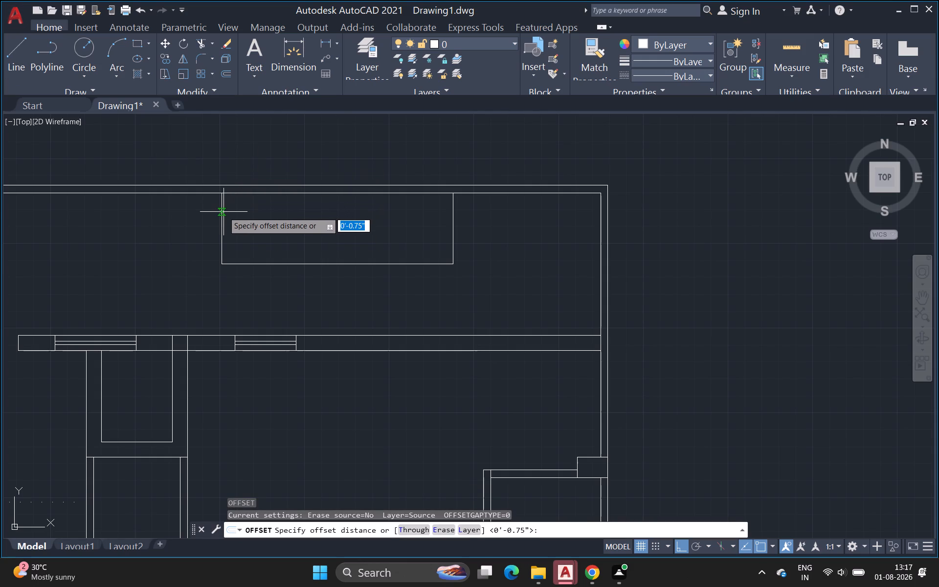
pyautogui.moveTo(221, 221); pyautogui.dragTo(233, 226)
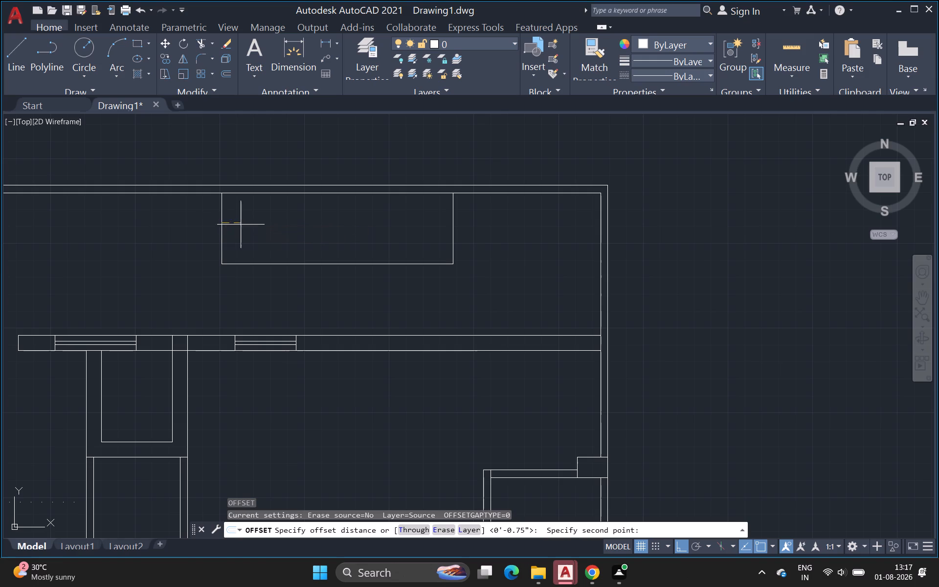
pyautogui.press('0')
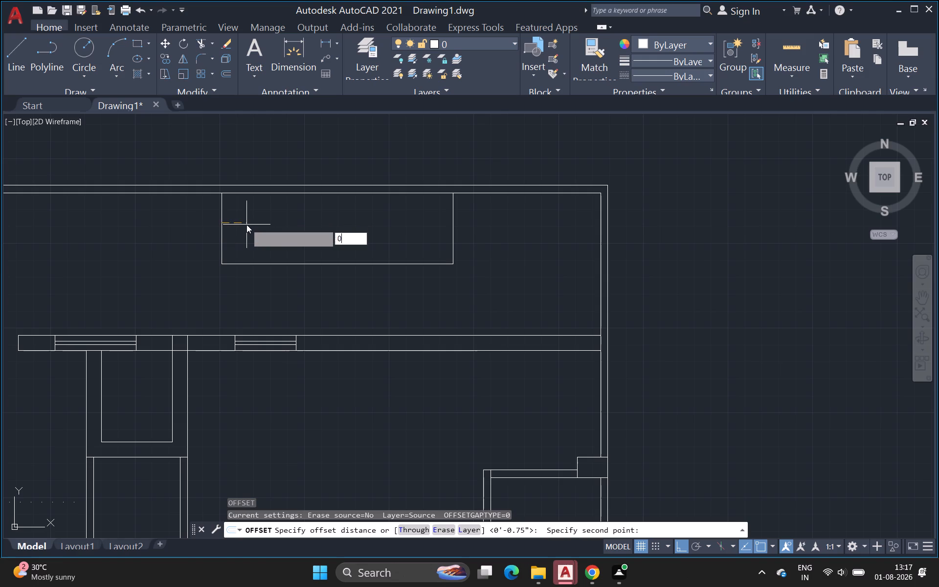
pyautogui.press('.')
pyautogui.write("75'")
pyautogui.press('Return')
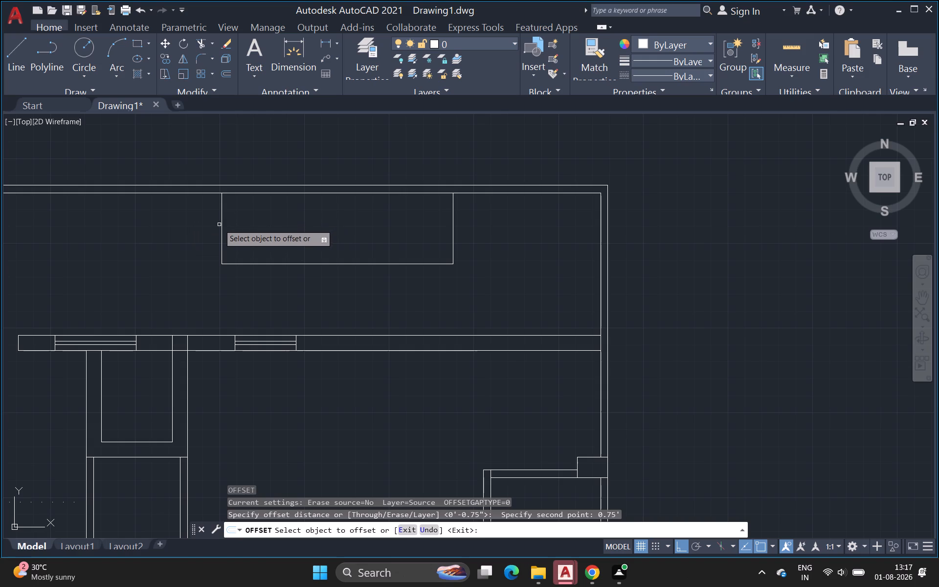
pyautogui.click(223, 225)
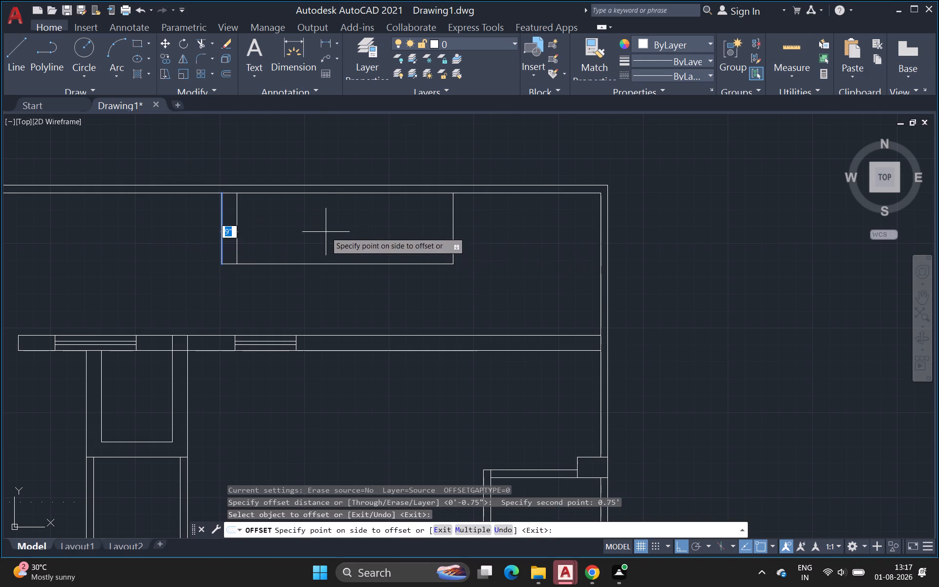
pyautogui.click(300, 230)
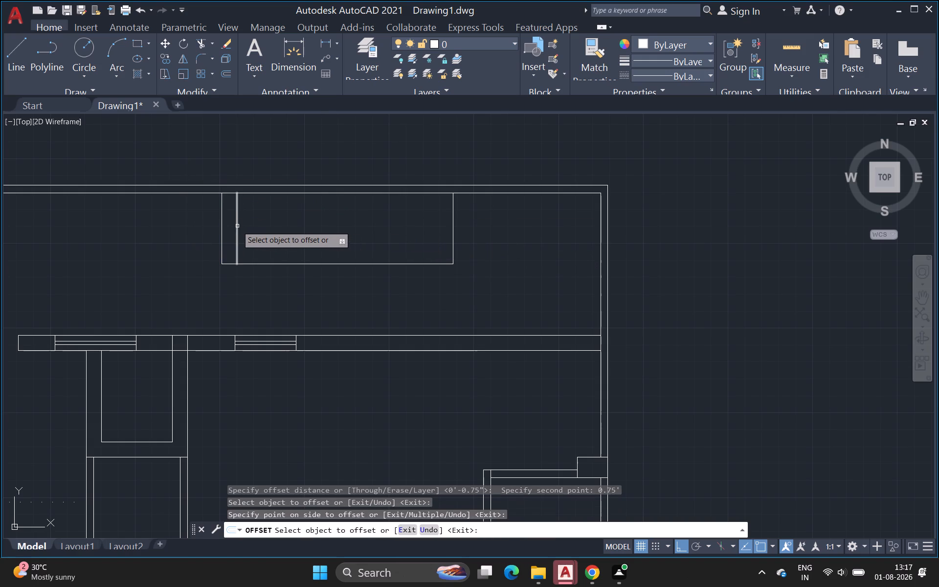
pyautogui.click(237, 226)
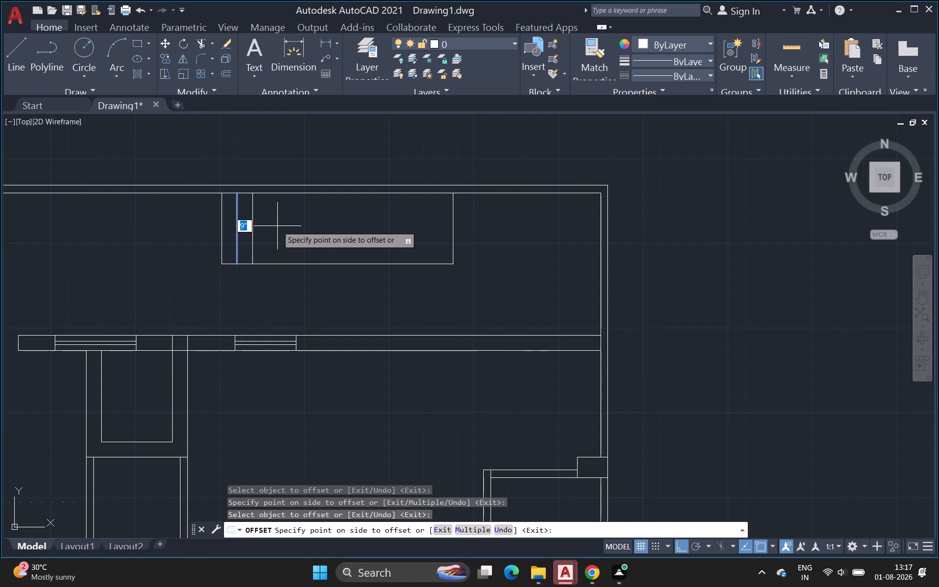
pyautogui.press('Escape')
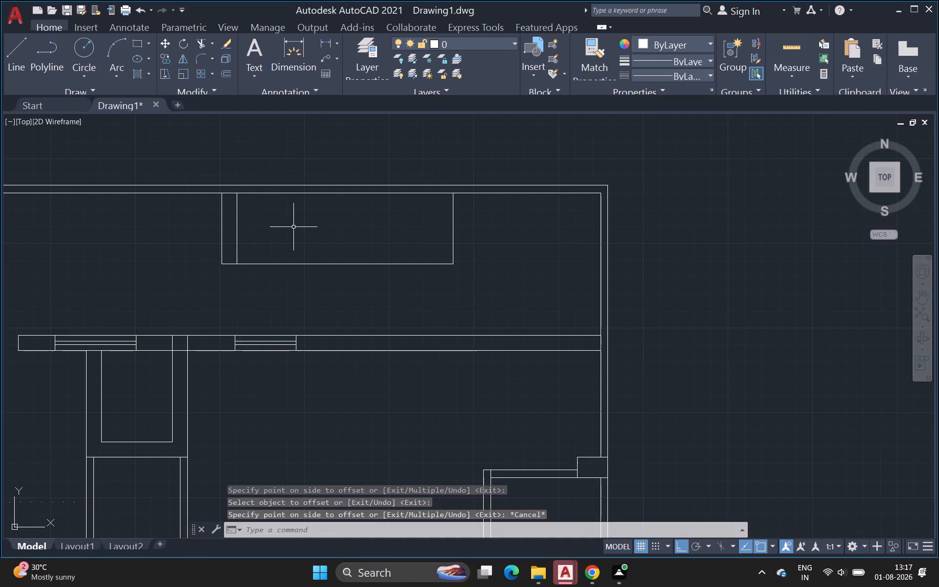
pyautogui.press('Escape')
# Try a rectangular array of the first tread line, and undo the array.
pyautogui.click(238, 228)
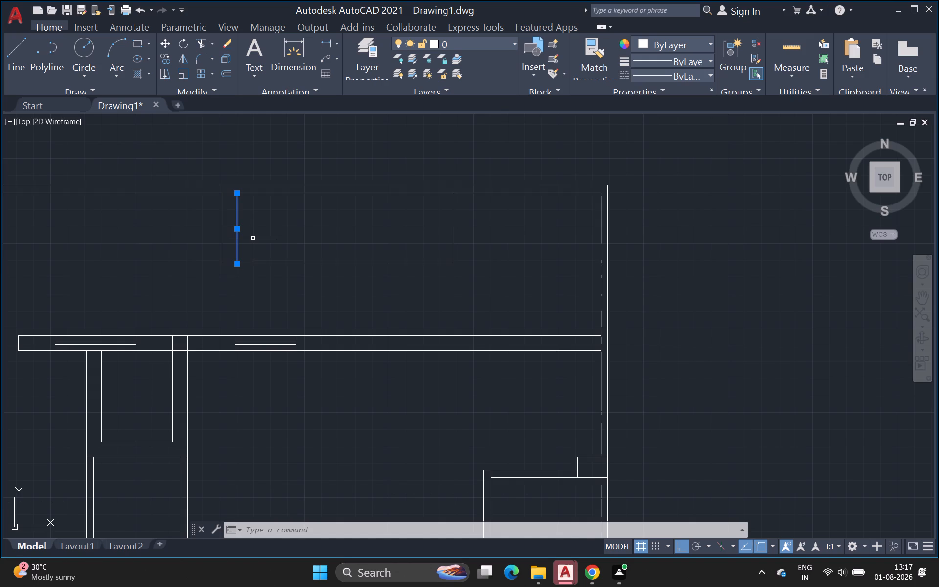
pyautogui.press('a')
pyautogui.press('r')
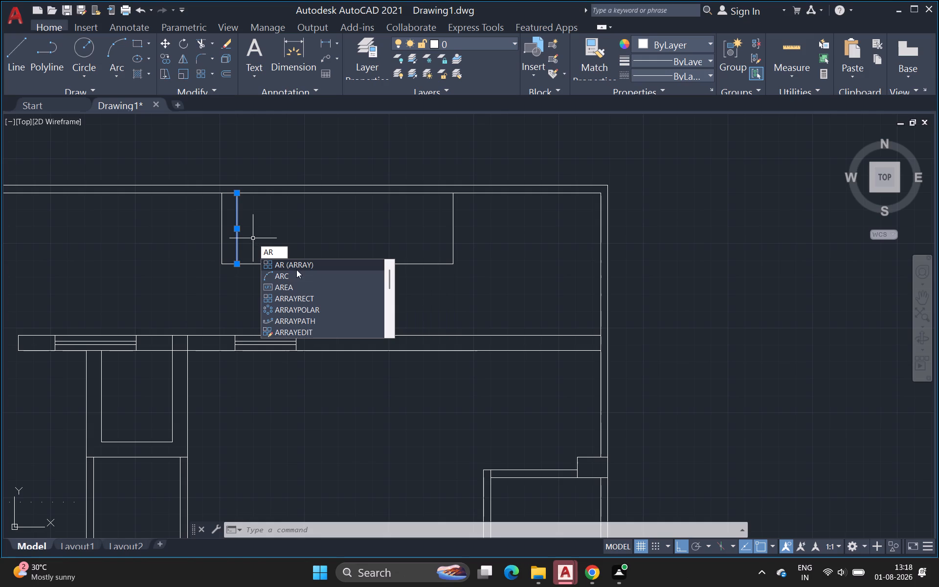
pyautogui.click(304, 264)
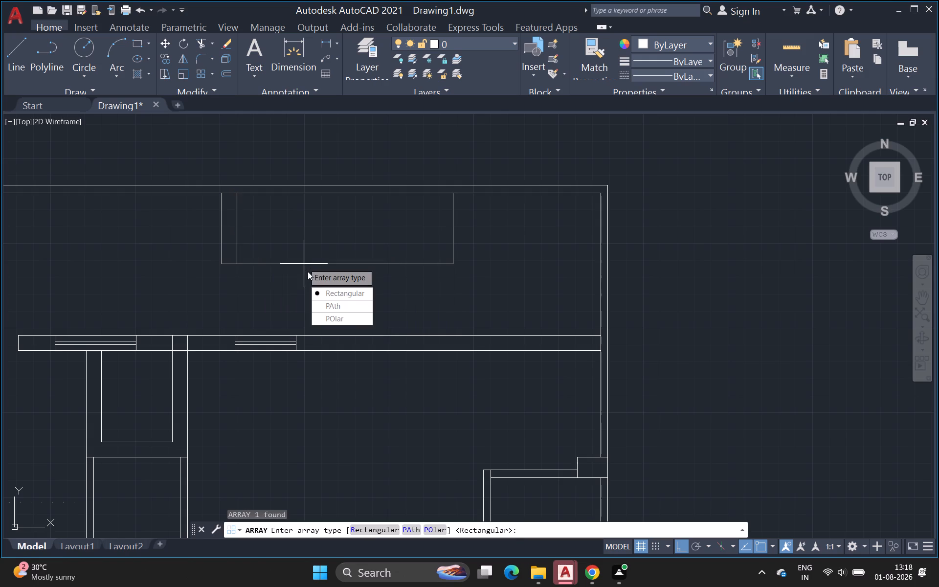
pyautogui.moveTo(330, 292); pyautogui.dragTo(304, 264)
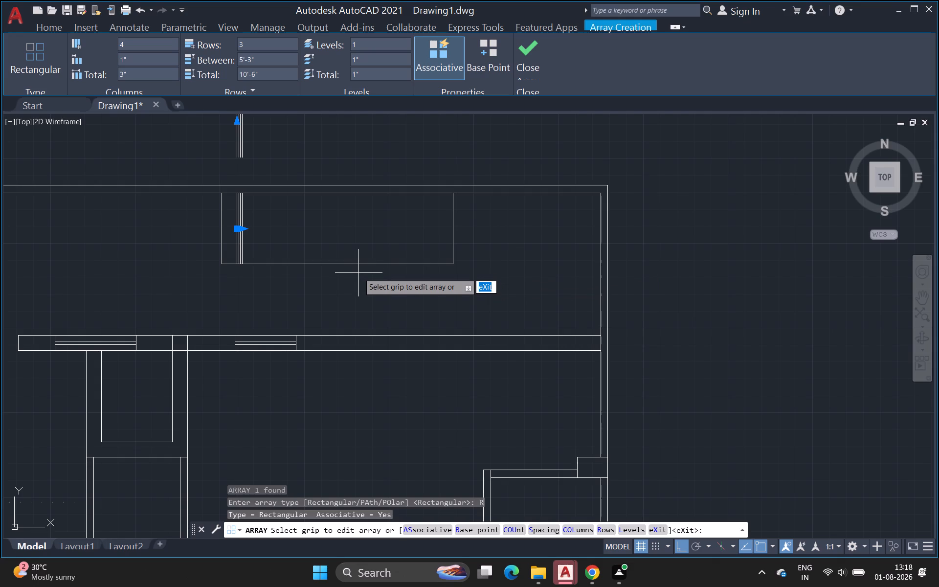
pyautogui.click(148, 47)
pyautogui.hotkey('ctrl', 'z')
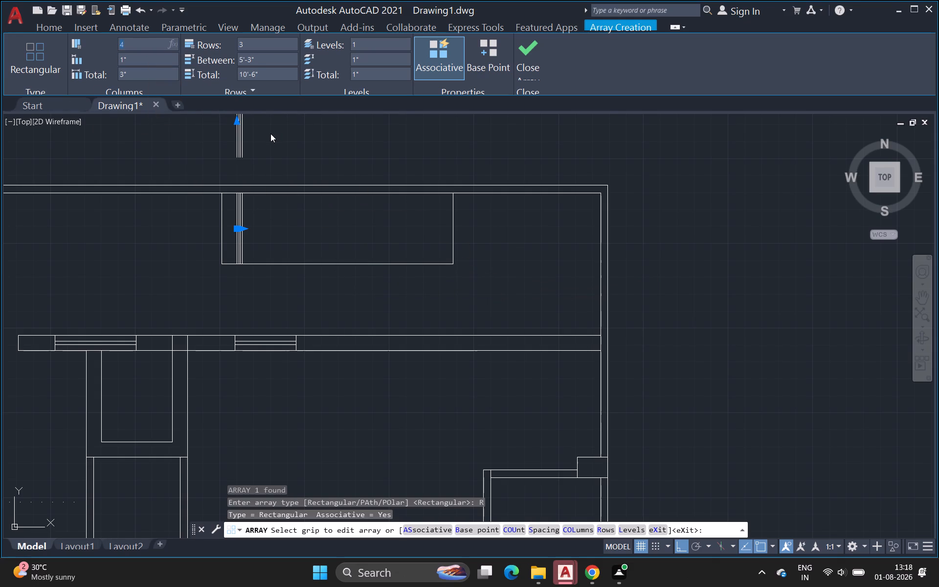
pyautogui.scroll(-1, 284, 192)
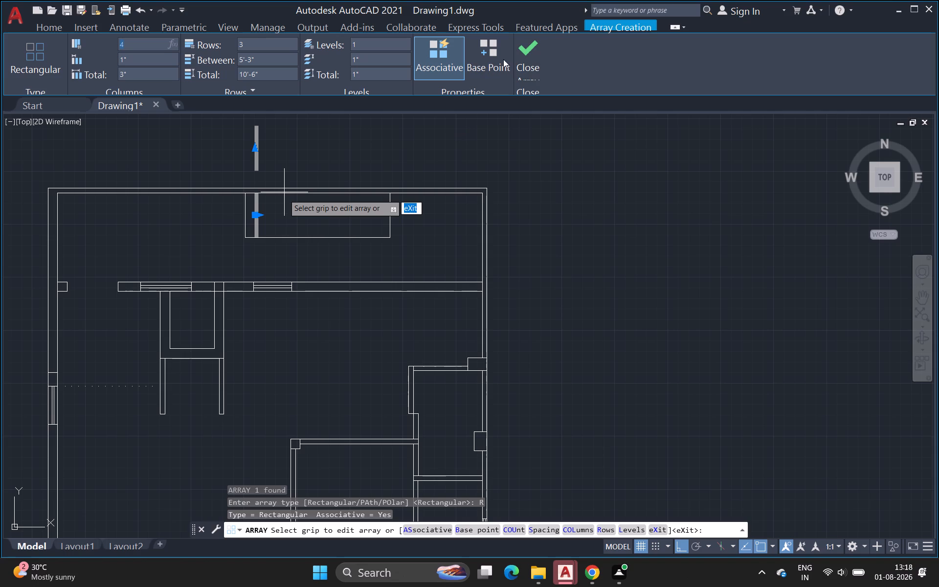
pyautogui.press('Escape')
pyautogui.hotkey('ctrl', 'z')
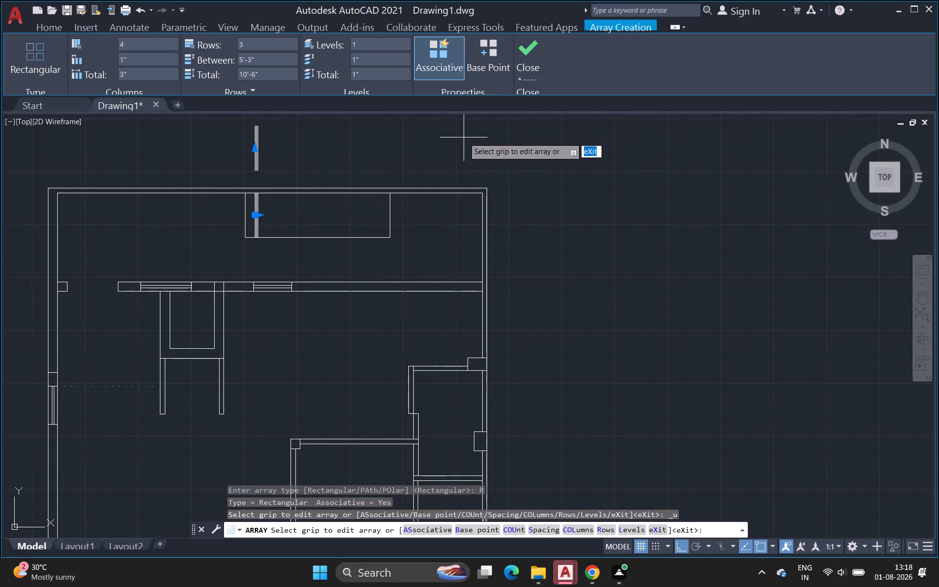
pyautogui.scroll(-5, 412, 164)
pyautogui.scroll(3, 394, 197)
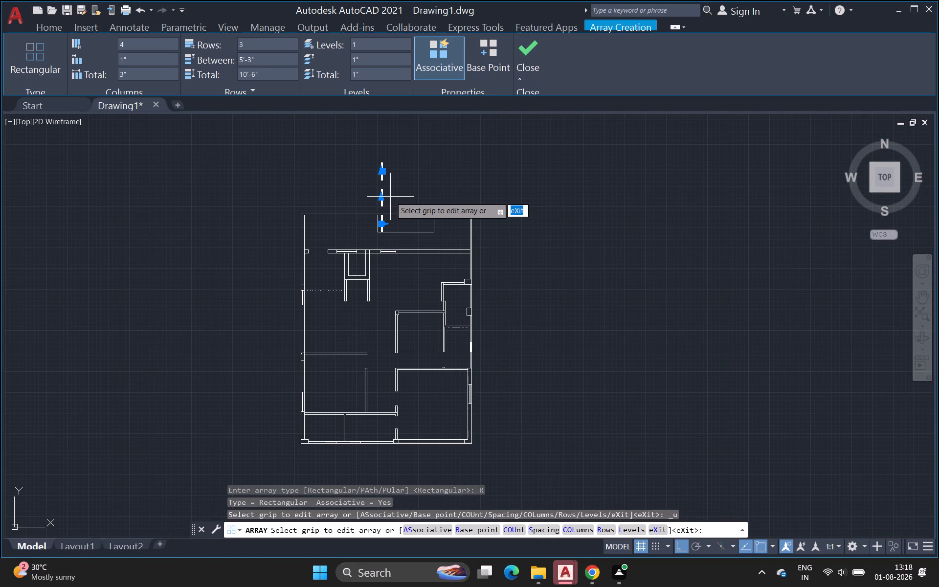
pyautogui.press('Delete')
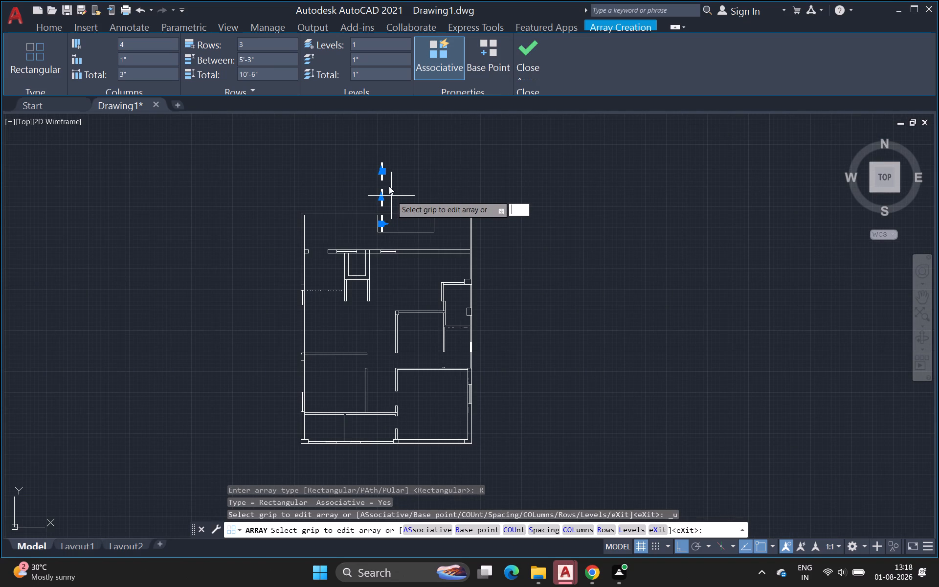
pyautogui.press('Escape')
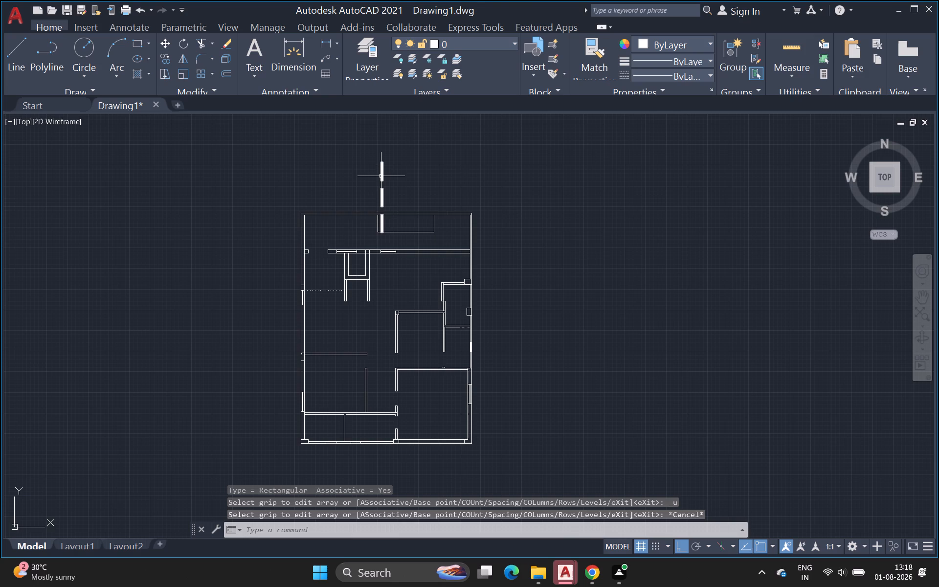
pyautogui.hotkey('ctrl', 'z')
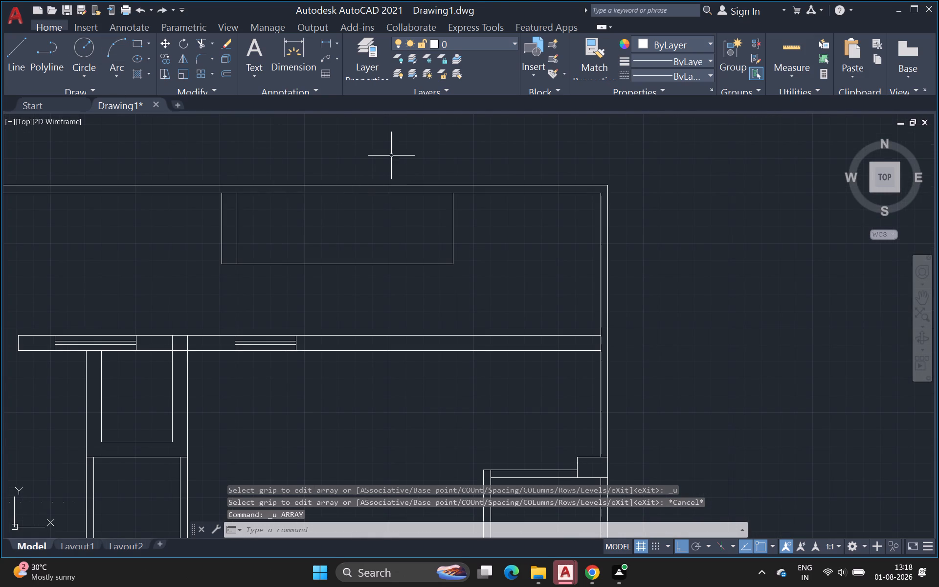
# Offset the staircase's first tread line 0.75' toward the stair's right side to make the second tread line.
pyautogui.press('o')
pyautogui.press('Return')
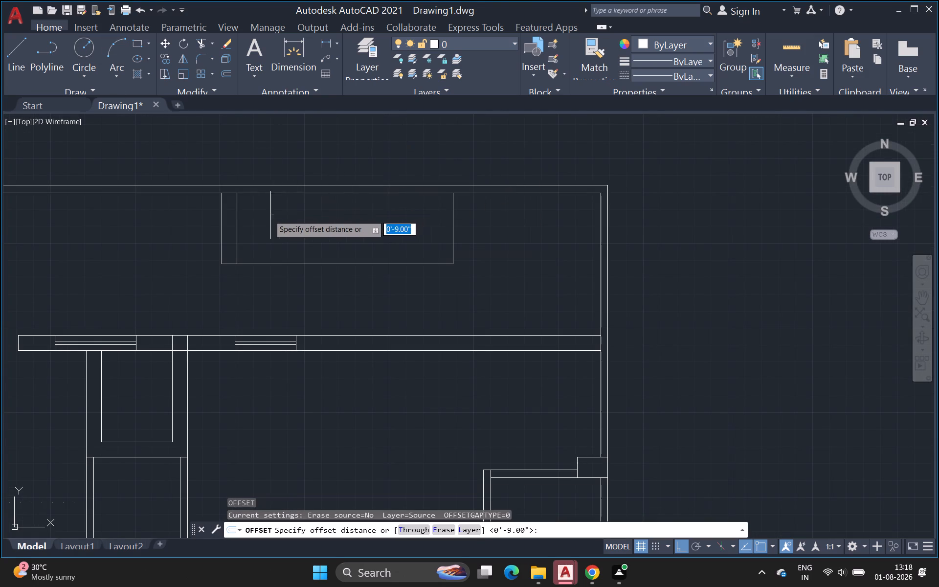
pyautogui.scroll(1, 255, 221)
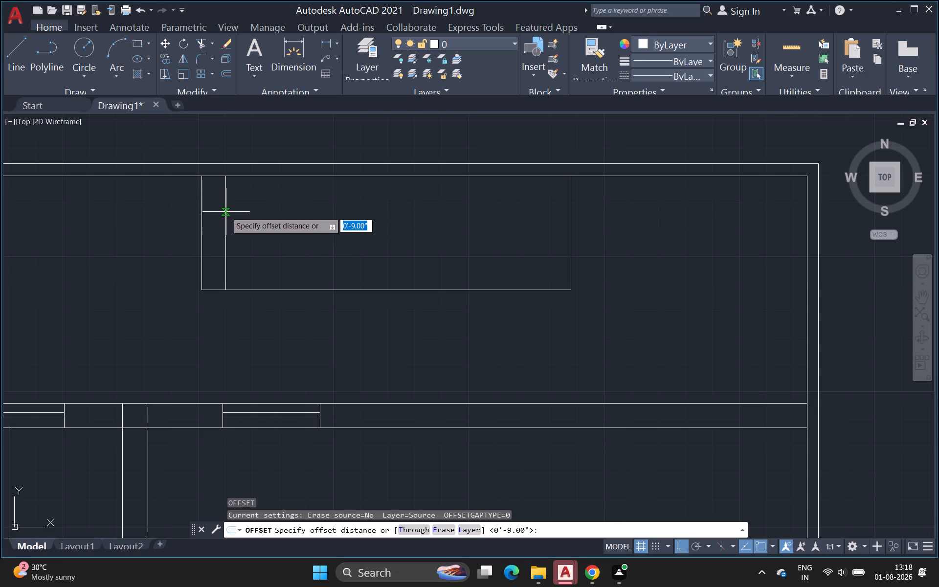
pyautogui.moveTo(226, 212); pyautogui.dragTo(258, 218)
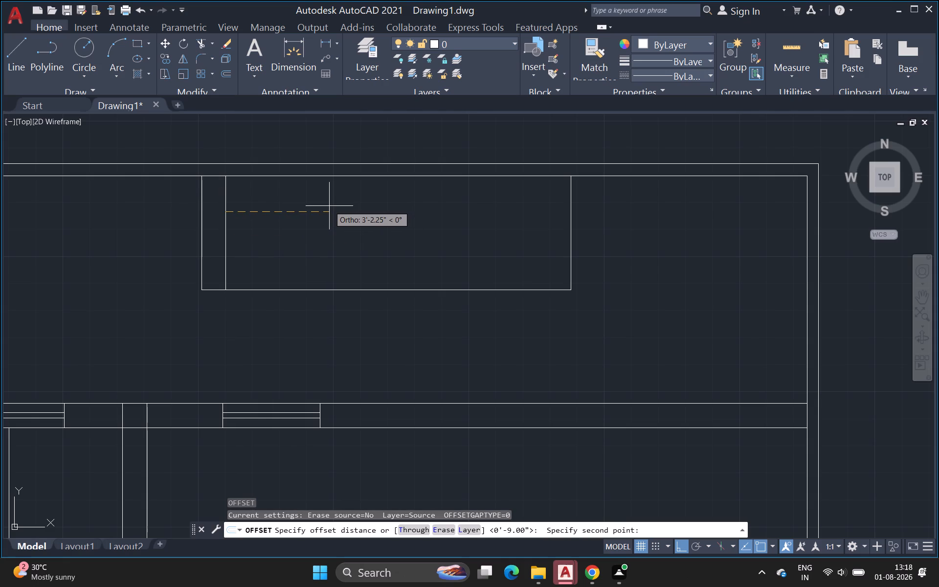
pyautogui.press('0')
pyautogui.press('.')
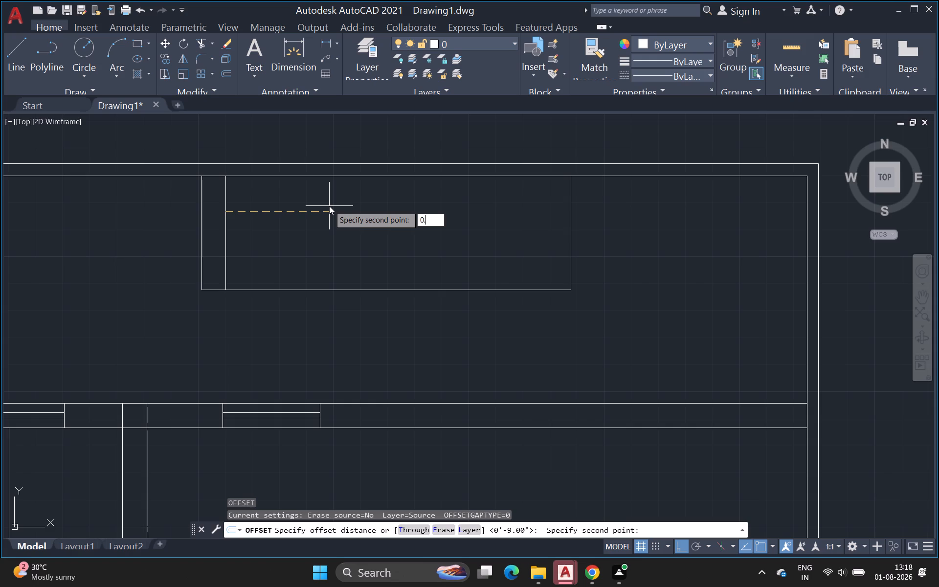
pyautogui.write('75')
pyautogui.press("'")
pyautogui.press('Return')
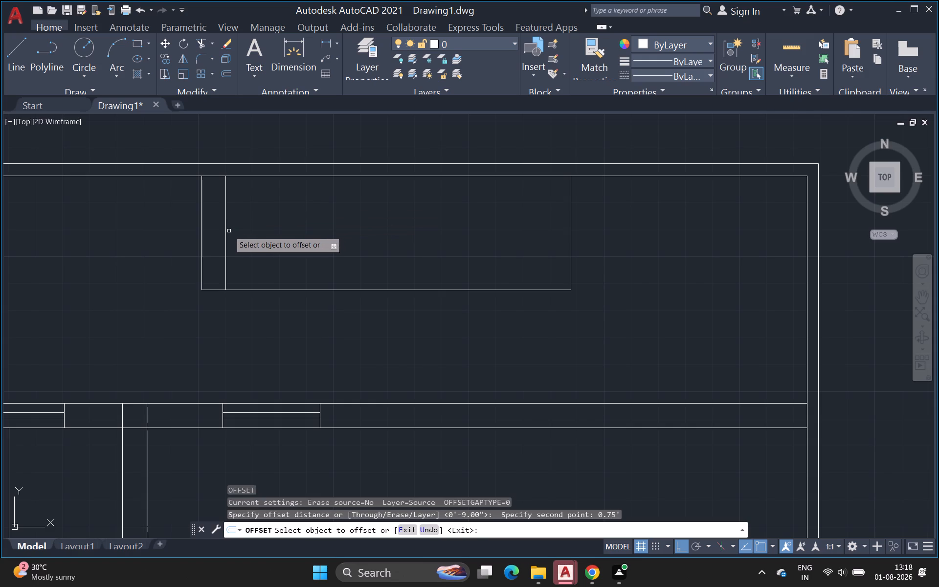
pyautogui.click(225, 235)
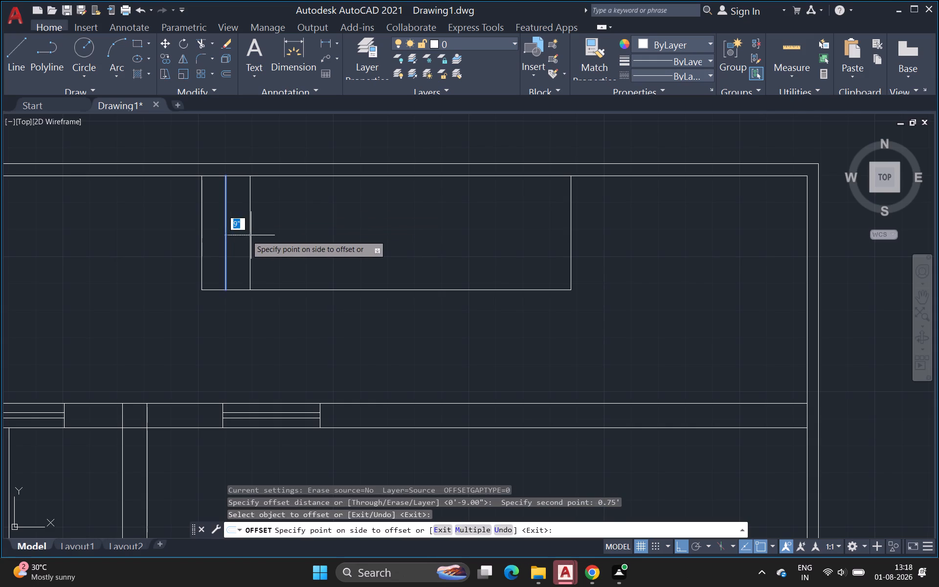
pyautogui.click(255, 236)
# Continue the 0.75' offsets rightward from each newest tread line, adding six more stair treads.
pyautogui.click(249, 238)
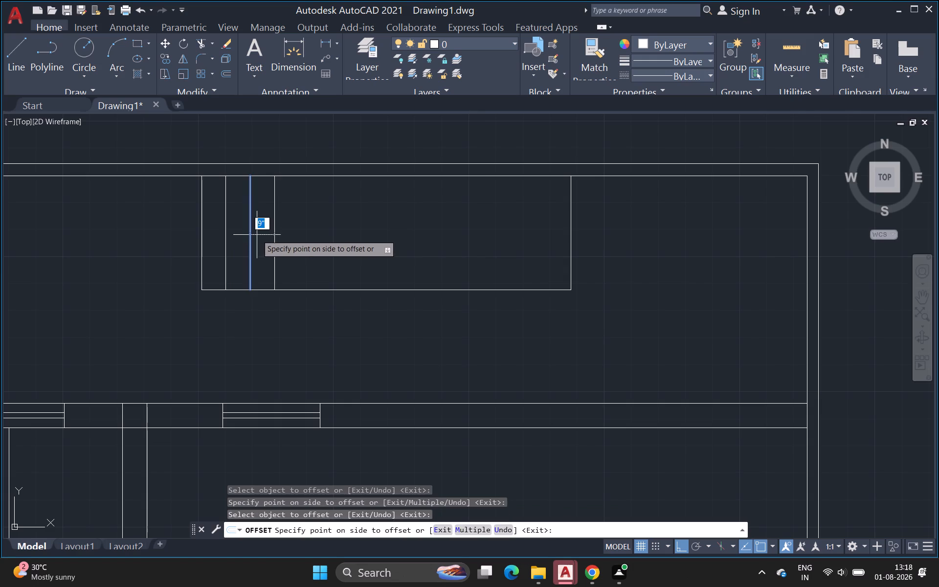
pyautogui.click(265, 233)
pyautogui.click(273, 231)
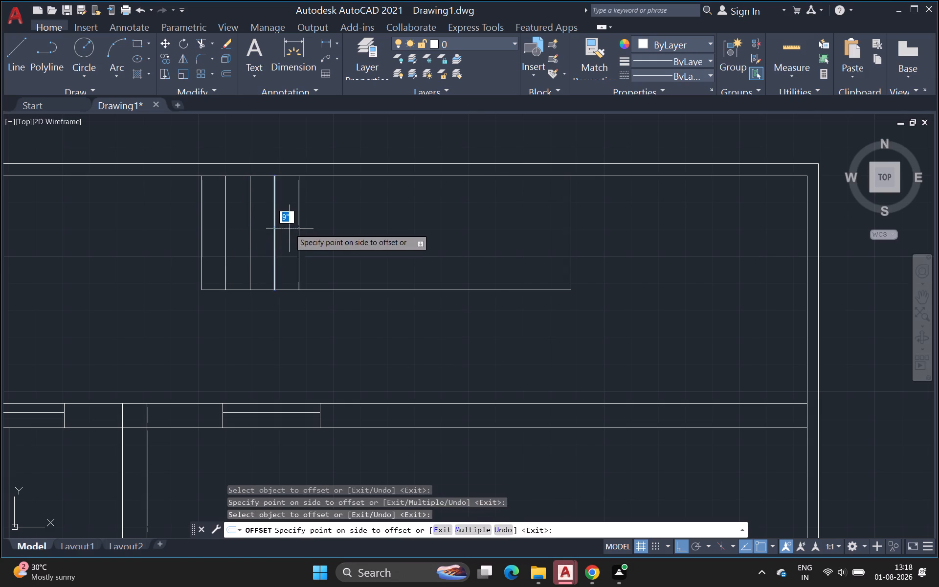
pyautogui.click(291, 228)
pyautogui.click(298, 228)
pyautogui.click(317, 230)
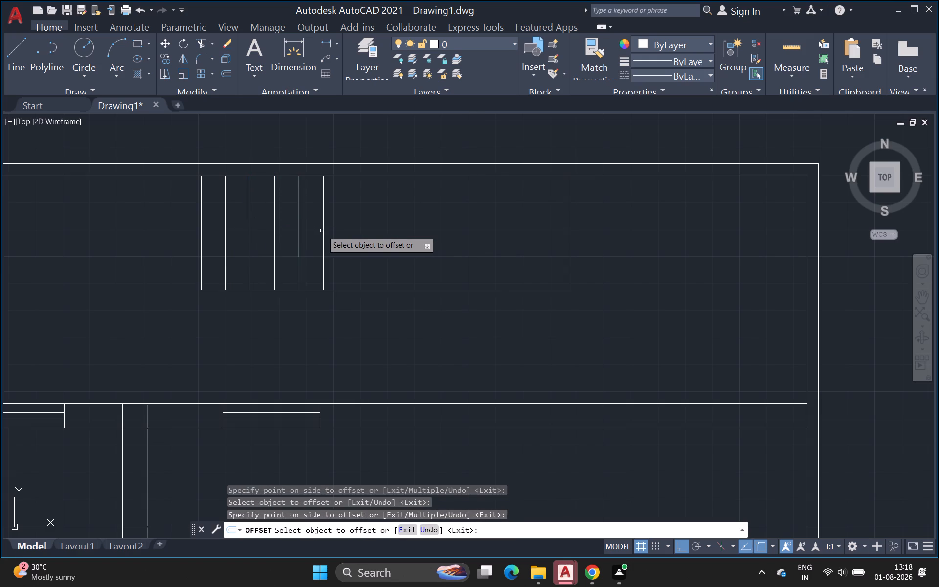
pyautogui.click(324, 230)
pyautogui.click(353, 231)
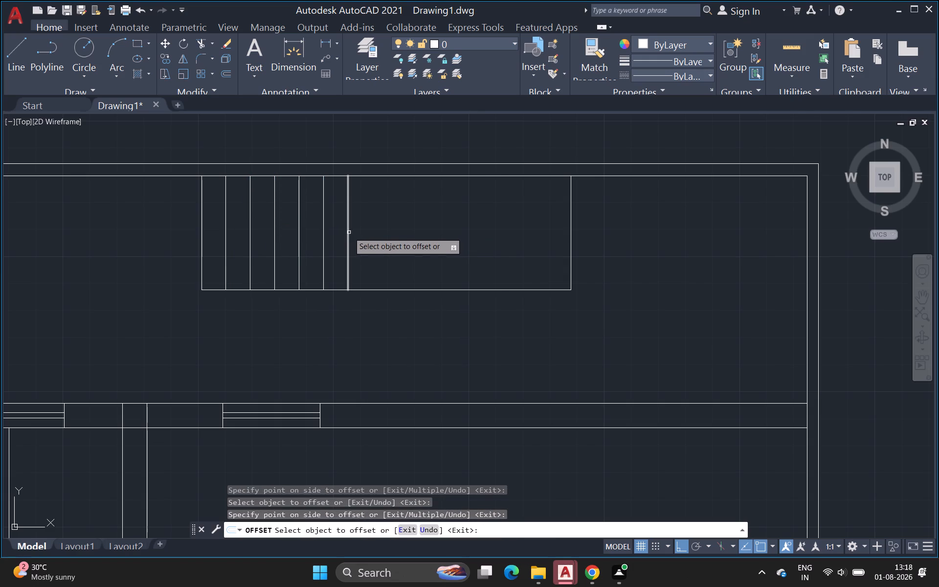
pyautogui.click(349, 232)
pyautogui.click(367, 230)
pyautogui.click(372, 230)
pyautogui.click(415, 229)
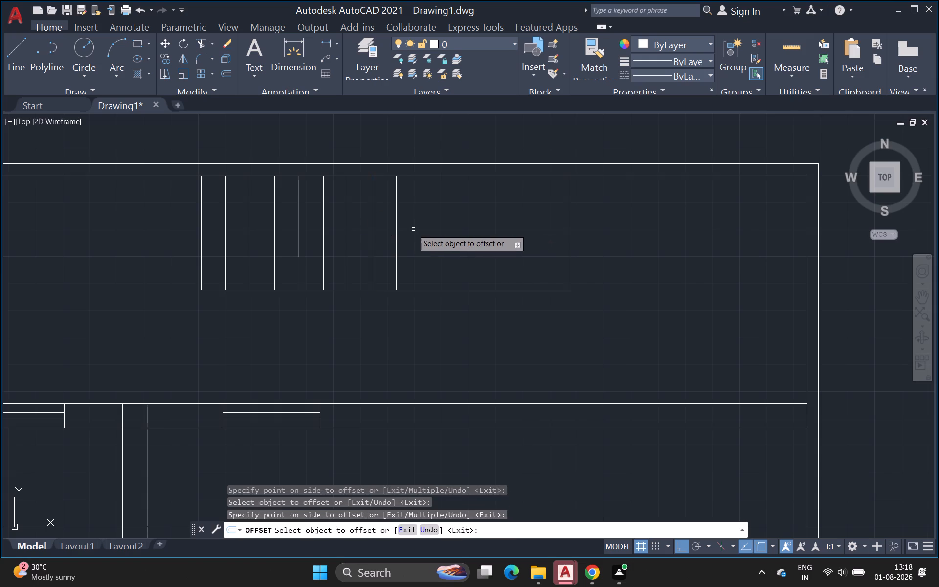
# Add six more tread lines at 0.75' spacing up to the stair outline's right side, and end the offset.
pyautogui.click(396, 235)
pyautogui.click(409, 232)
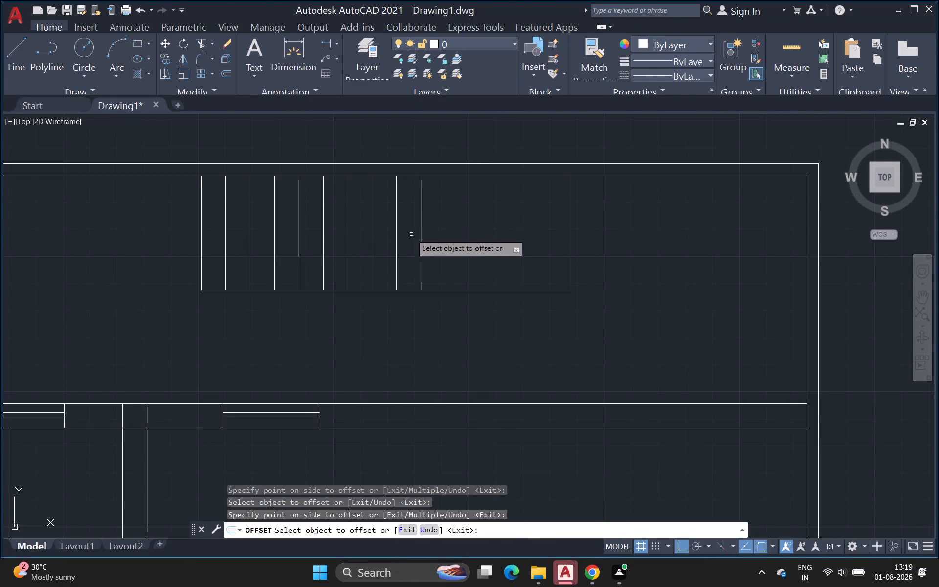
pyautogui.click(419, 231)
pyautogui.click(440, 229)
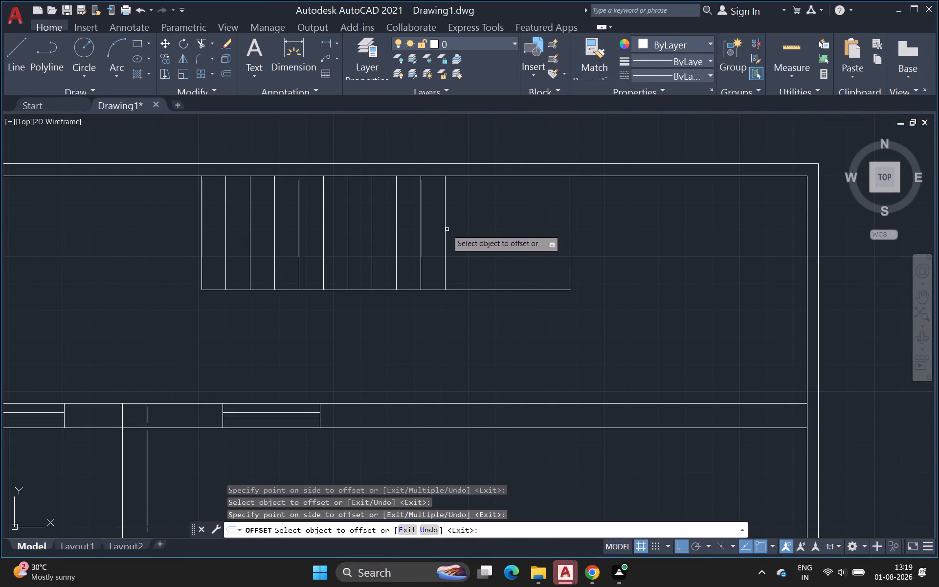
pyautogui.click(445, 231)
pyautogui.click(460, 230)
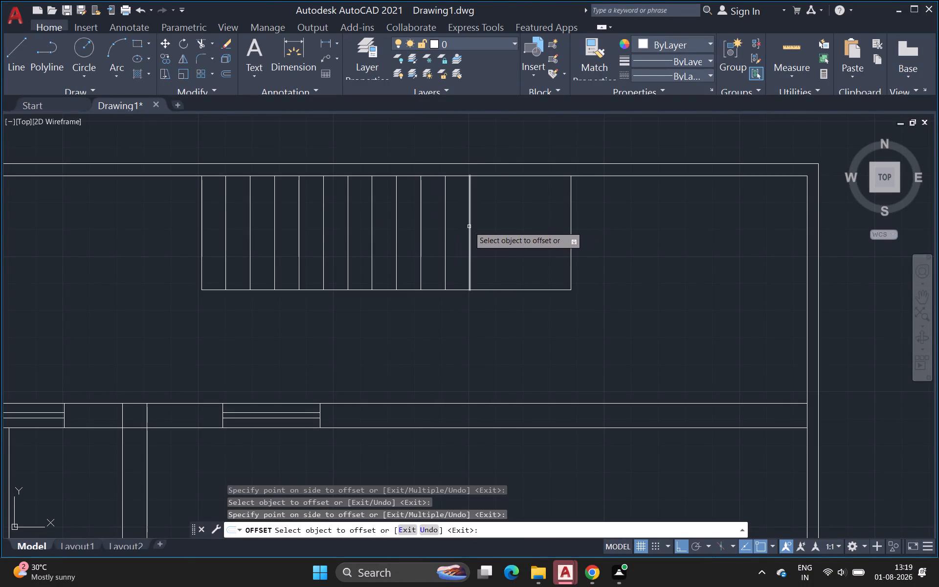
pyautogui.click(469, 226)
pyautogui.click(494, 226)
pyautogui.click(493, 226)
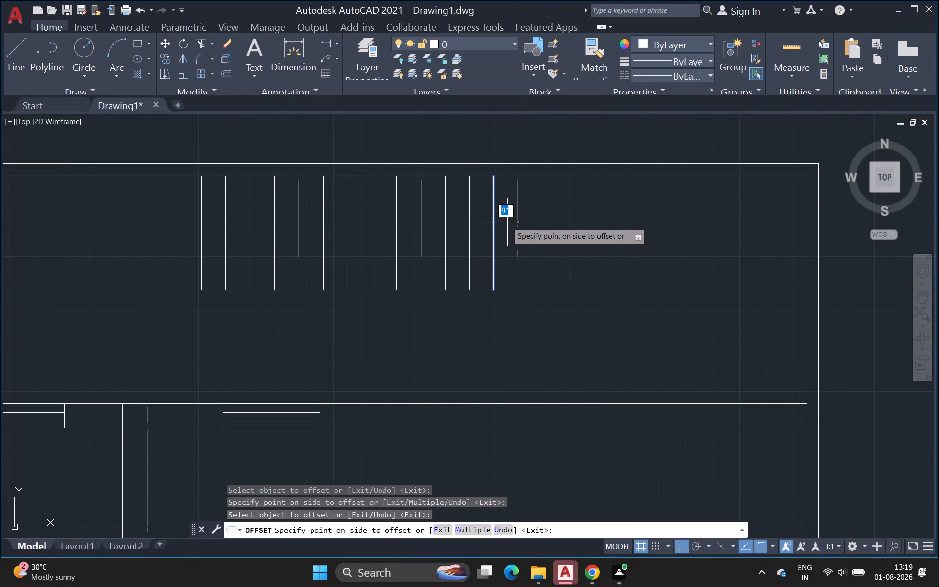
pyautogui.click(507, 222)
pyautogui.click(516, 223)
pyautogui.click(518, 221)
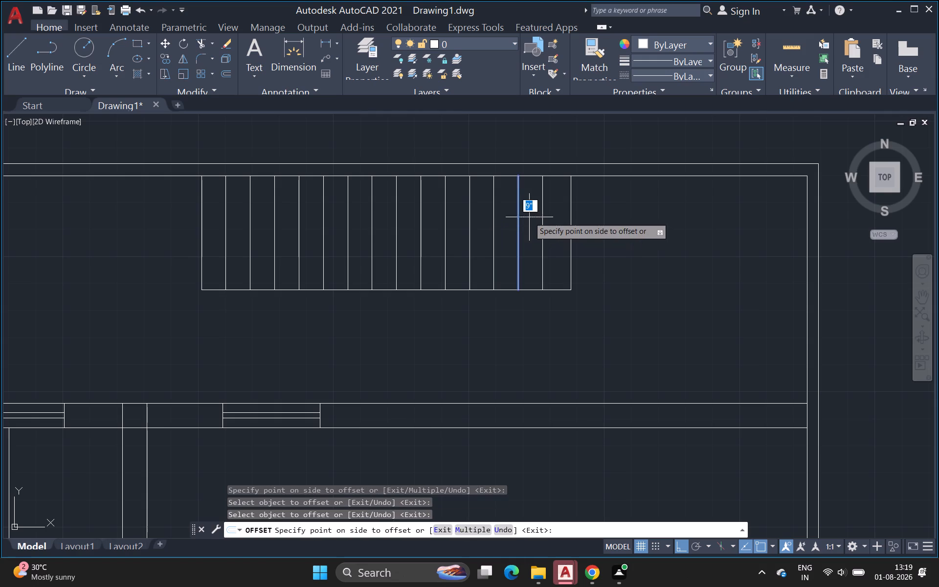
pyautogui.click(529, 217)
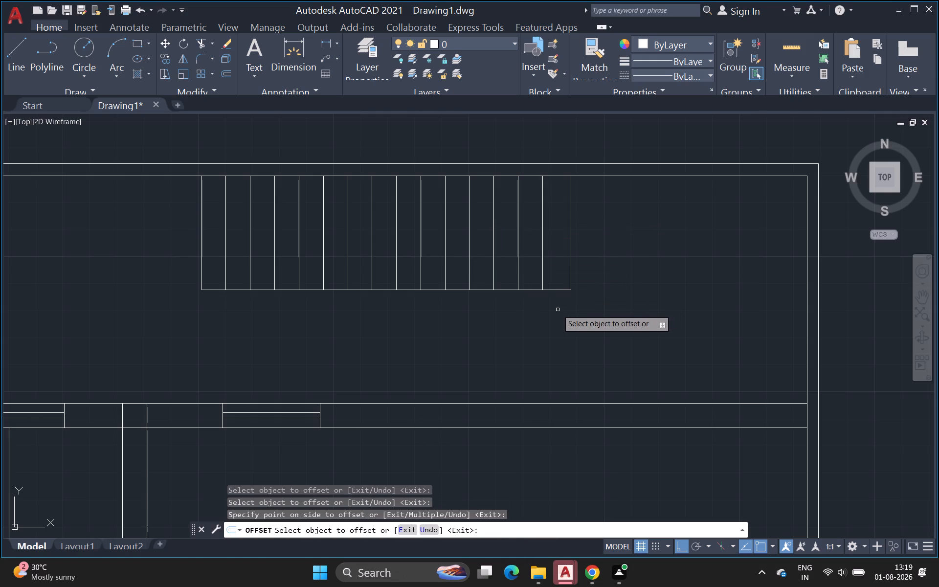
pyautogui.press('Escape')
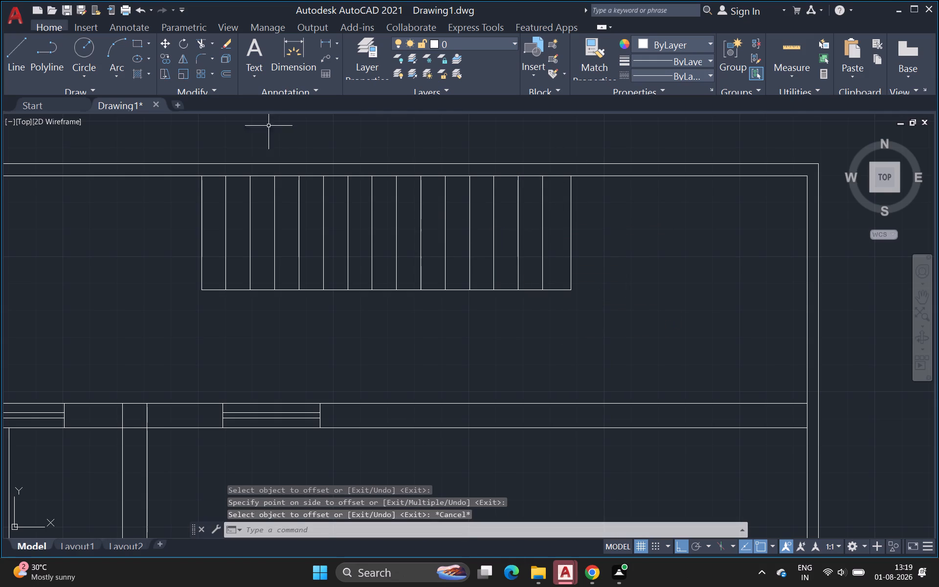
# Draw a vertical line from the stair outline's lower-right corner down to the upper line of the horizontal wall below.
pyautogui.moveTo(24, 48); pyautogui.dragTo(33, 53)
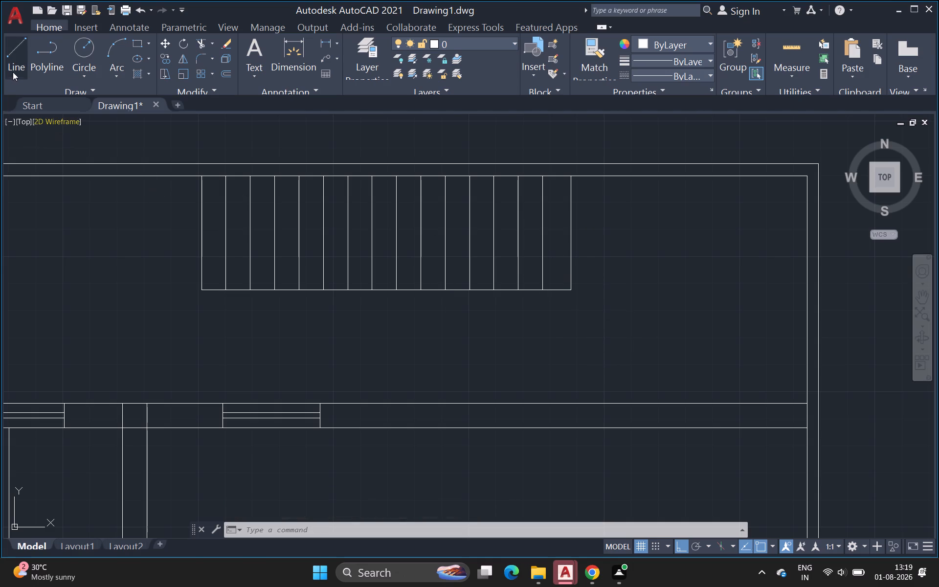
pyautogui.moveTo(14, 69); pyautogui.dragTo(40, 80)
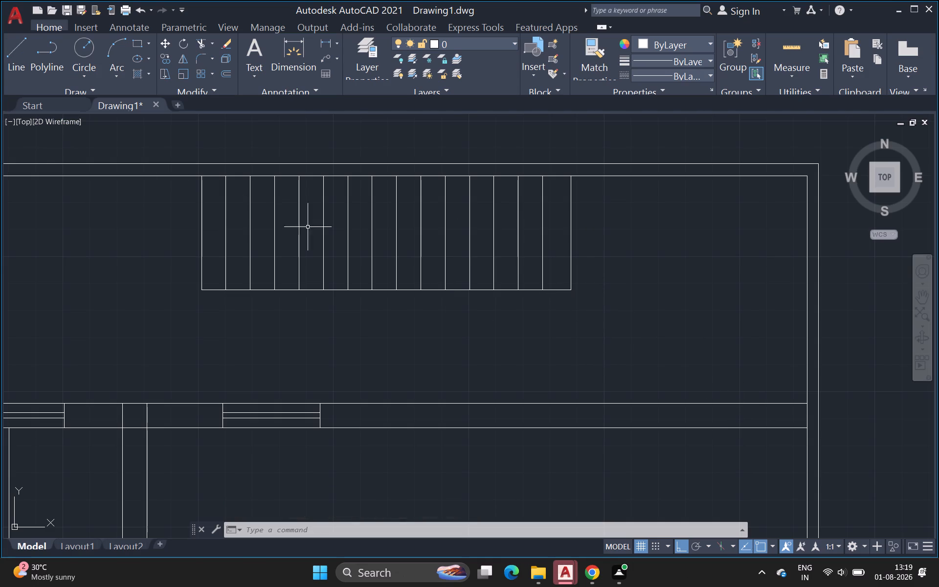
pyautogui.click(17, 44)
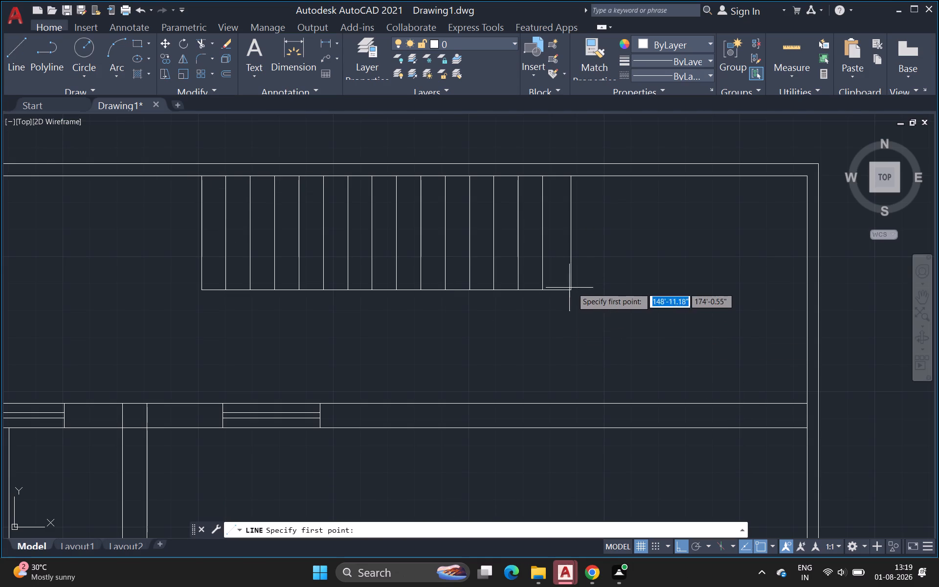
pyautogui.moveTo(573, 287); pyautogui.dragTo(575, 296)
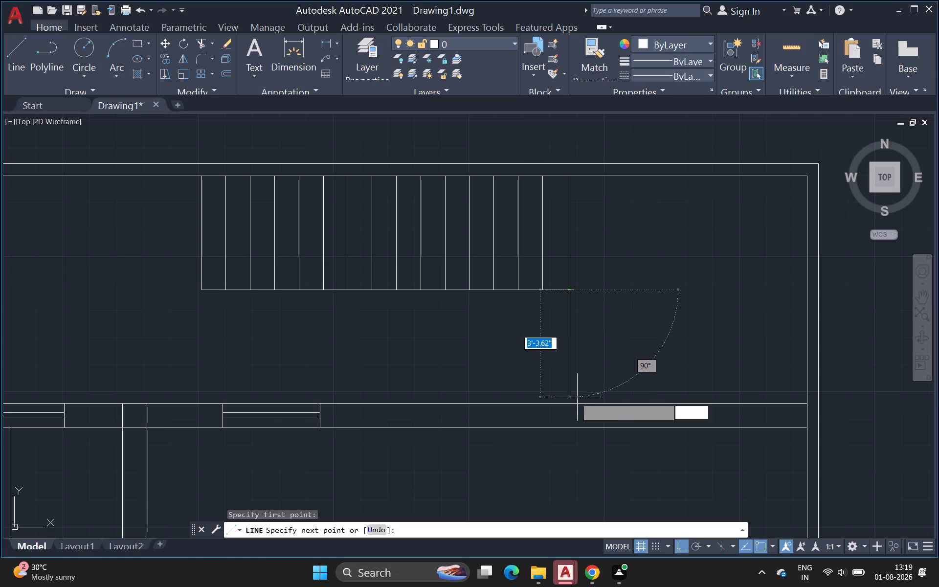
pyautogui.click(574, 405)
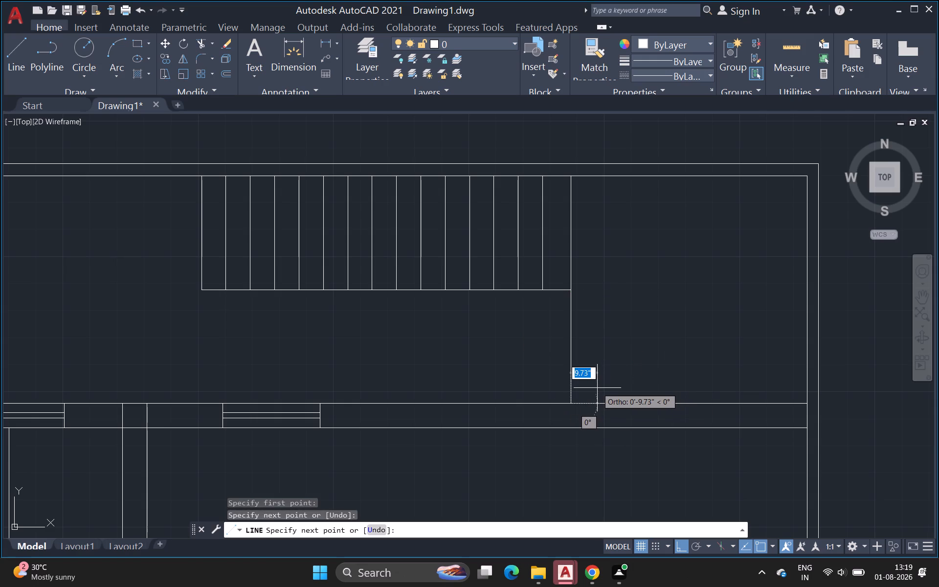
pyautogui.press('Escape')
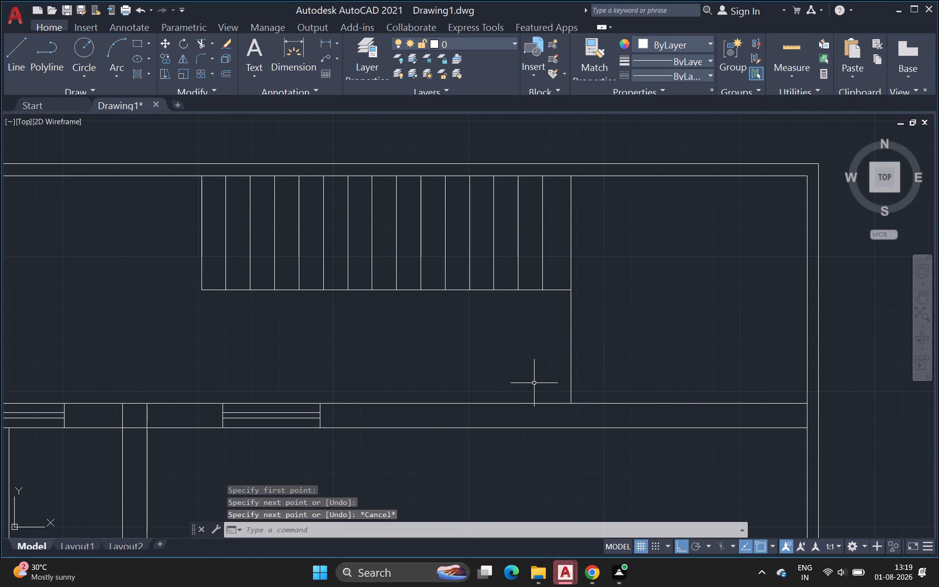
# Load the dashed linetype JIS_02_1.2 (HIDDEN01.25) from acadiso.lin into the drawing.
pyautogui.click(703, 75)
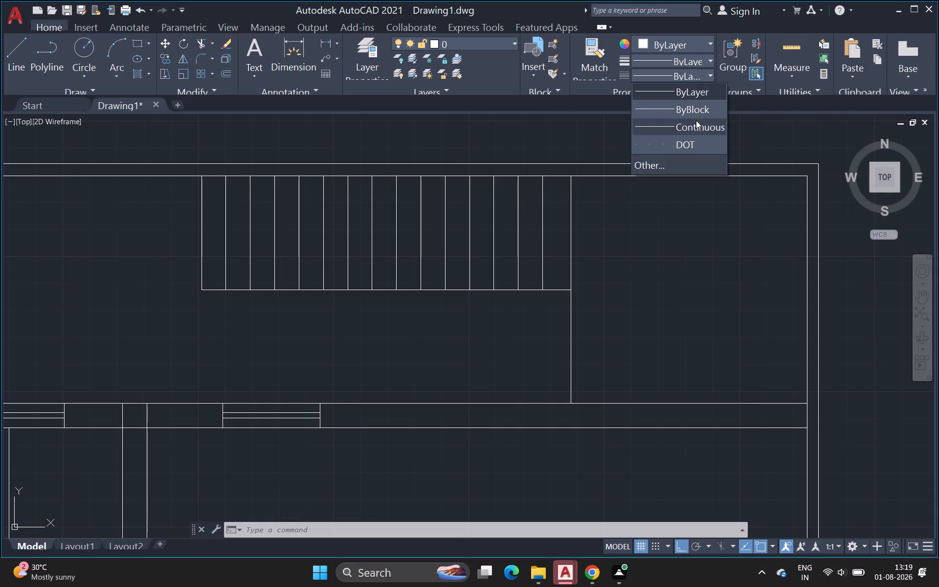
pyautogui.click(679, 161)
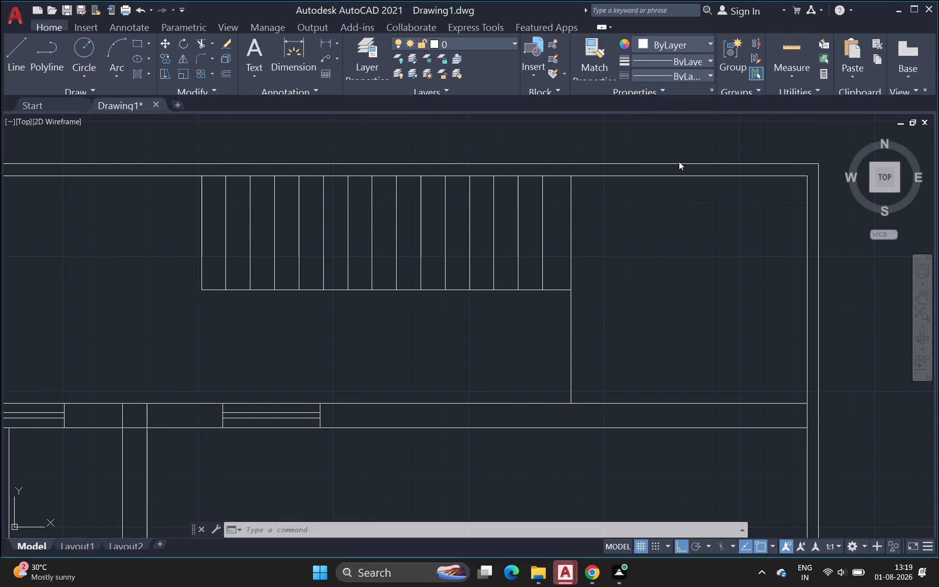
pyautogui.click(586, 182)
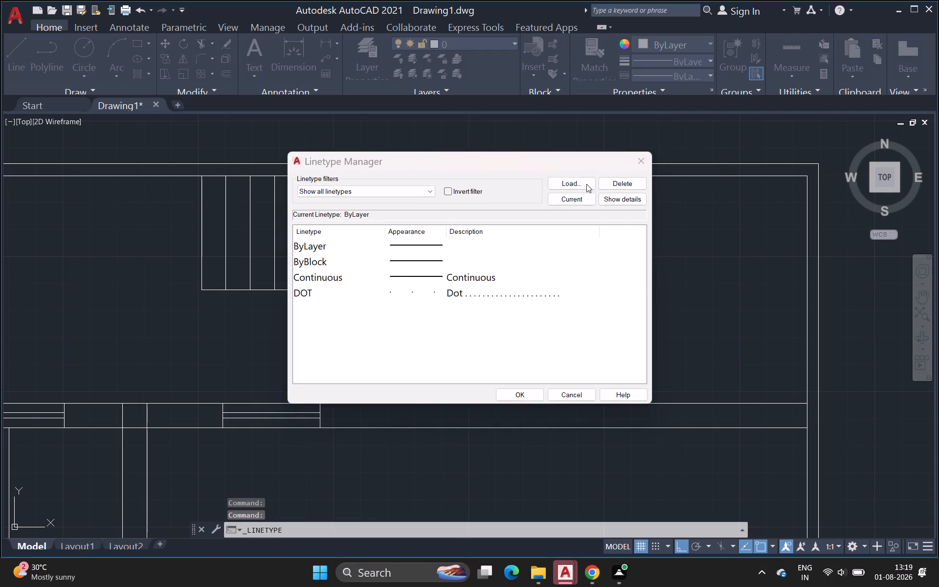
pyautogui.scroll(-1, 527, 311)
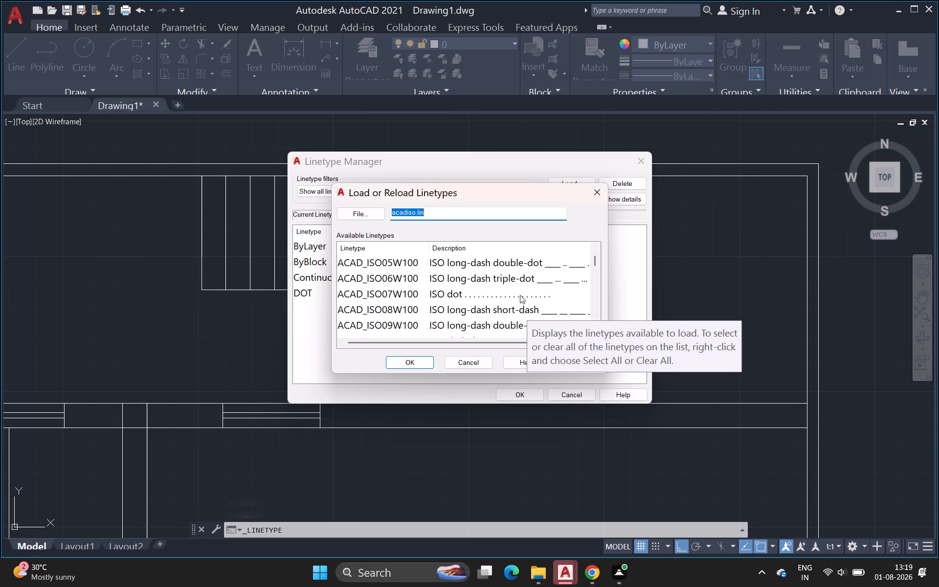
pyautogui.scroll(2, 518, 297)
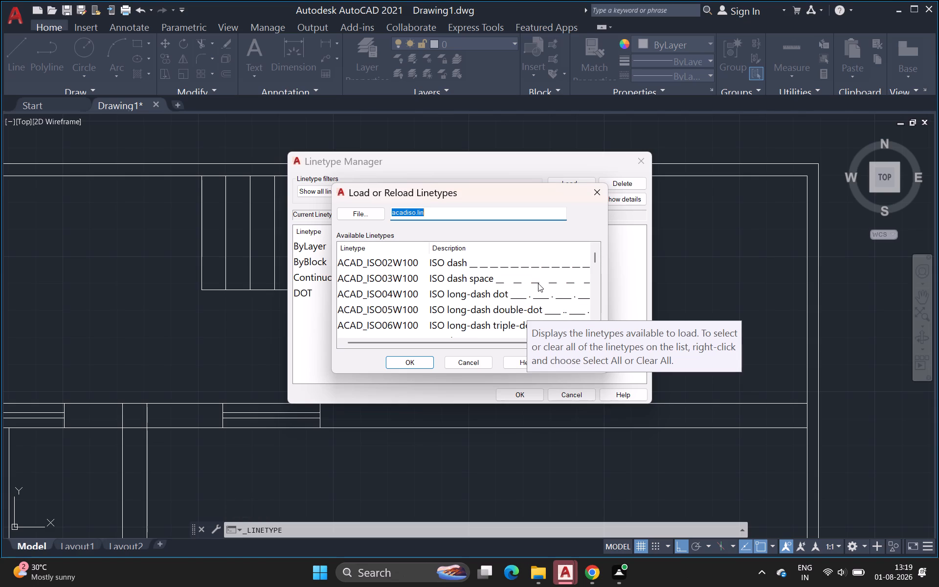
pyautogui.scroll(-3, 514, 291)
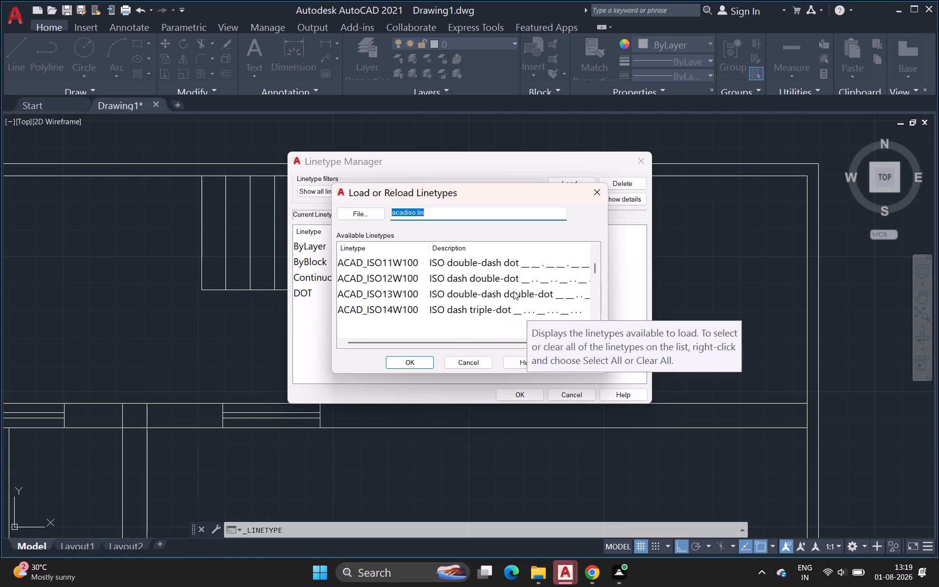
pyautogui.scroll(-8, 520, 314)
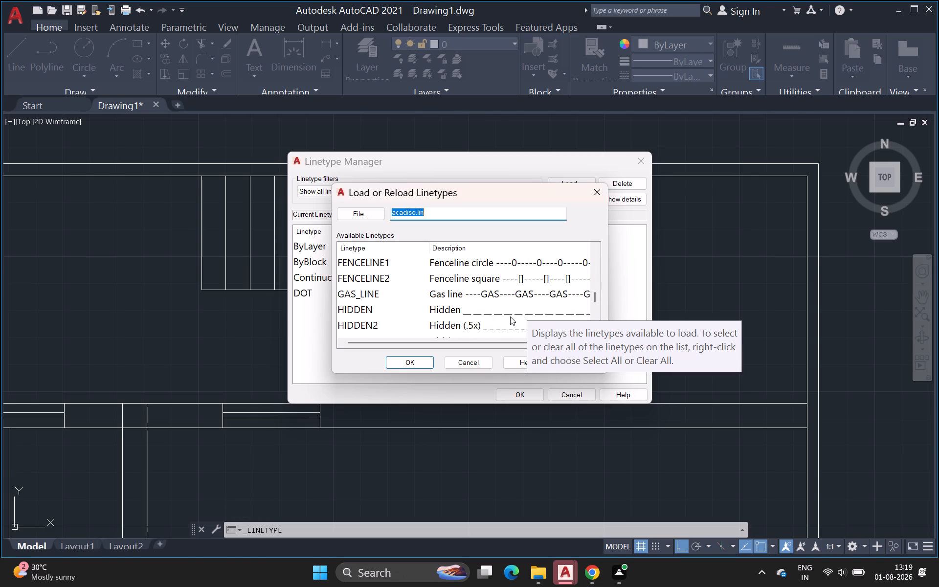
pyautogui.scroll(-2, 510, 317)
pyautogui.click(514, 311)
pyautogui.doubleClick(514, 312)
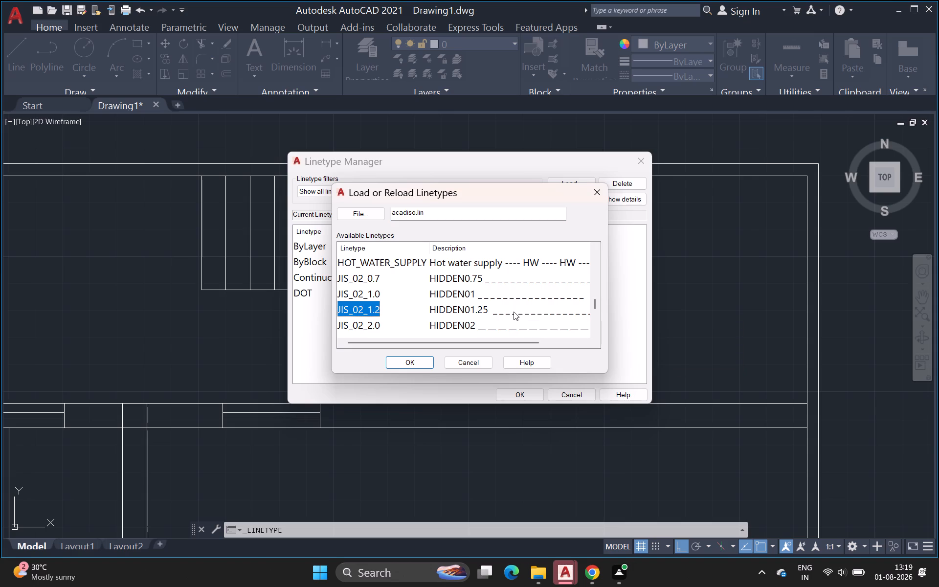
pyautogui.click(492, 308)
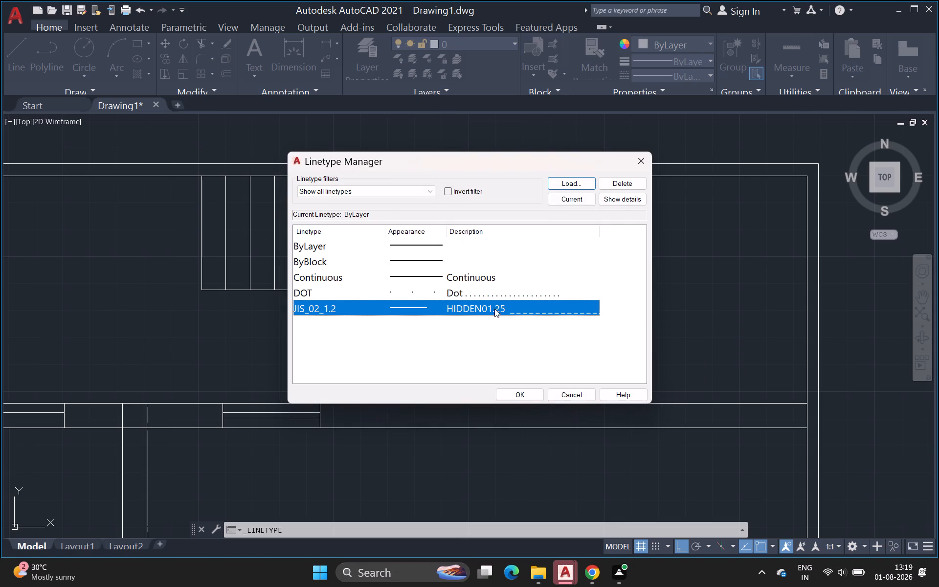
pyautogui.click(509, 396)
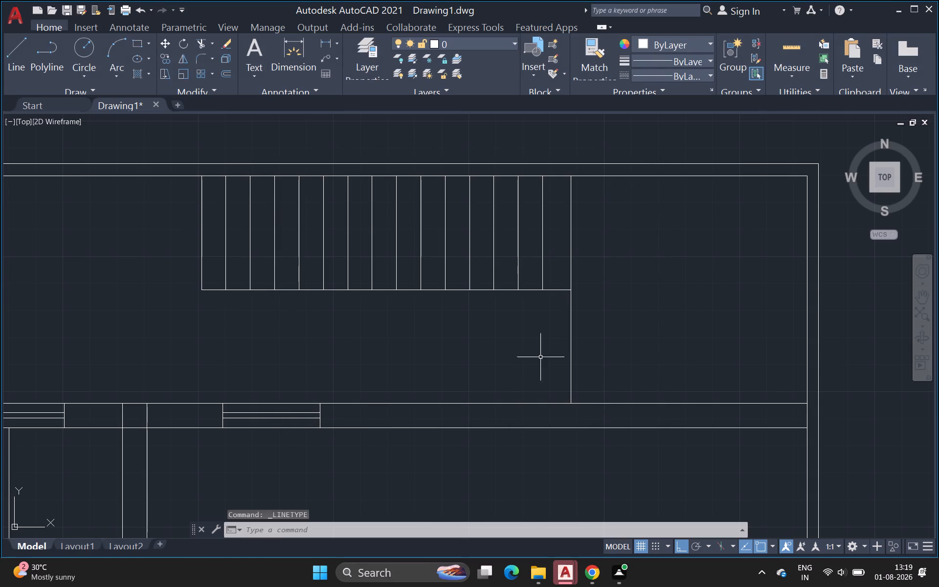
# With JIS_02_1.2 as current linetype, draw a 3'-6" vertical dashed line from the last tread's lower end down to the wall.
pyautogui.click(688, 74)
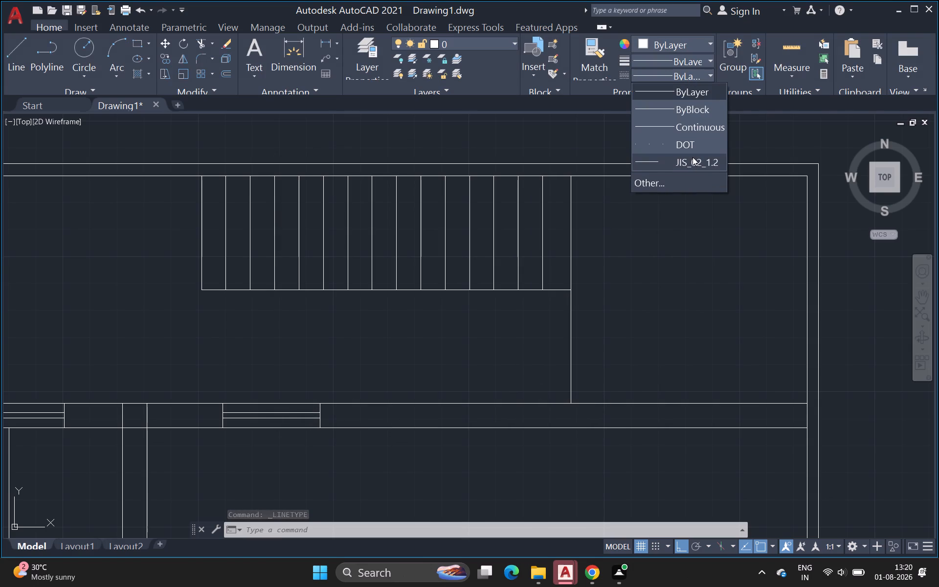
pyautogui.click(693, 158)
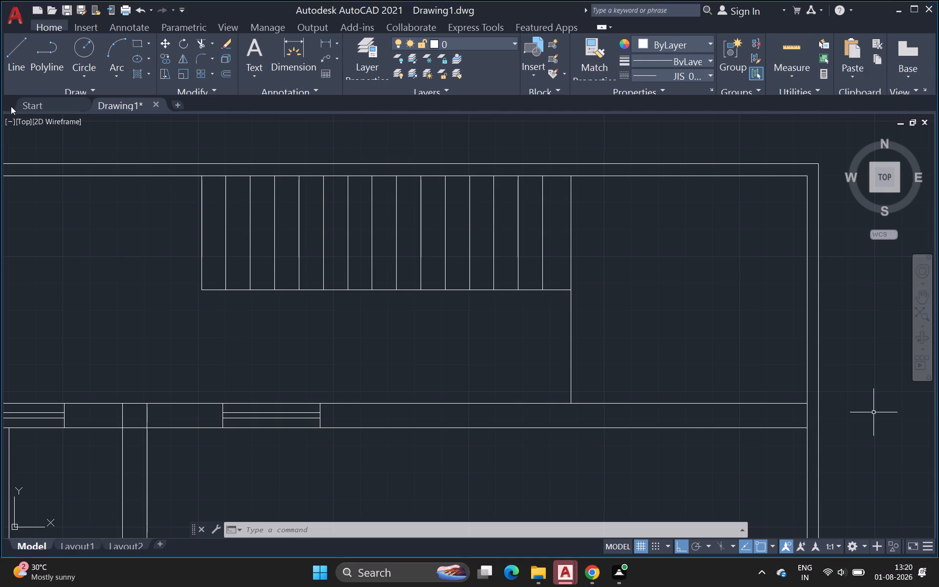
pyautogui.click(9, 46)
pyautogui.moveTo(306, 132); pyautogui.dragTo(313, 135)
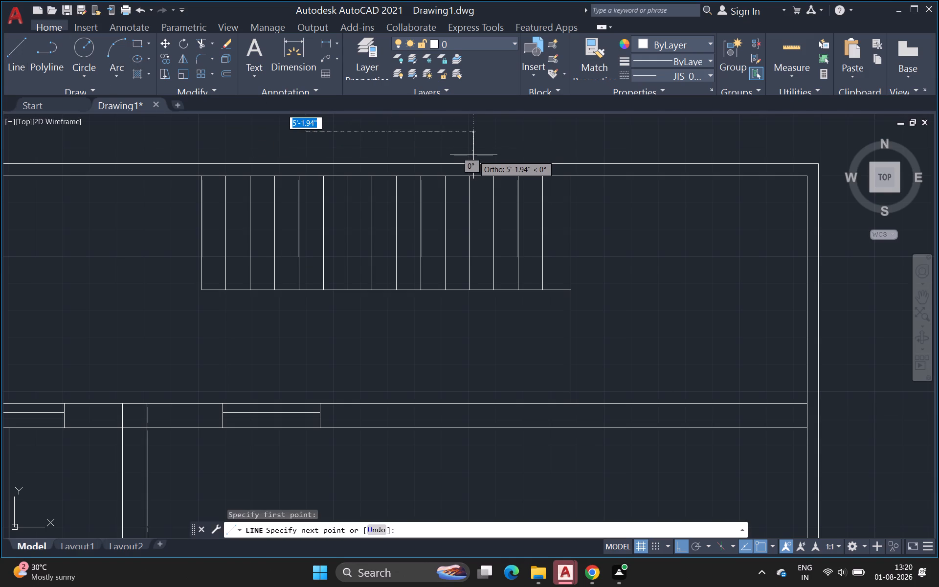
pyautogui.press('Escape')
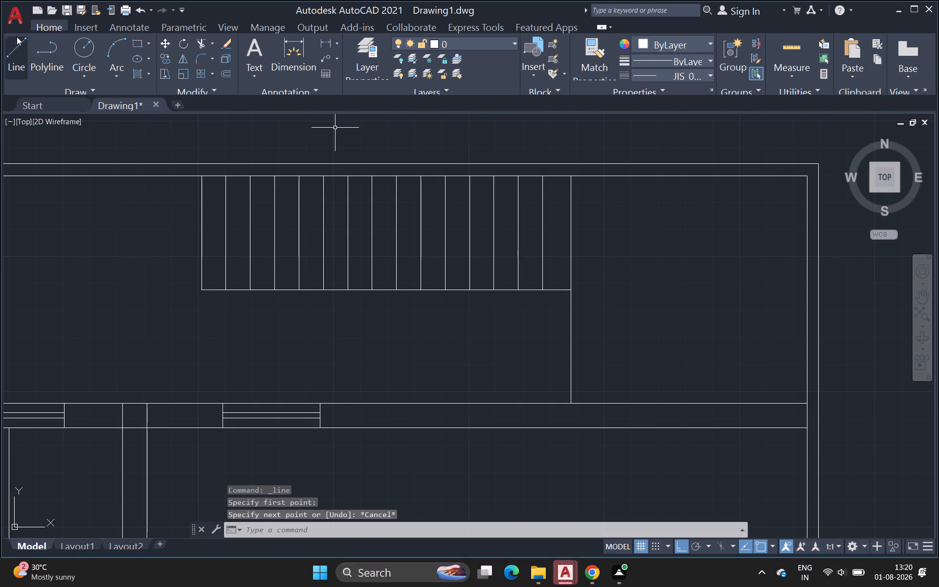
pyautogui.click(16, 38)
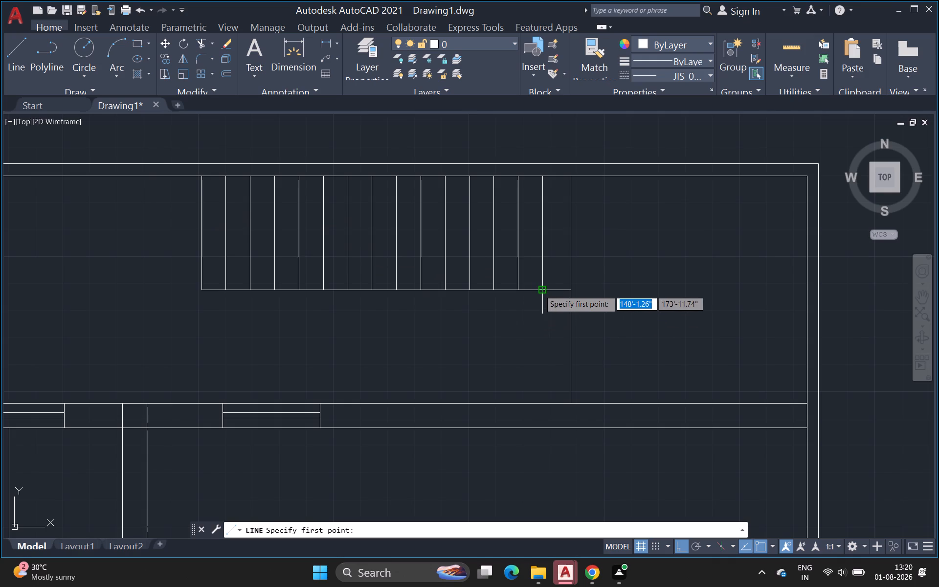
pyautogui.click(539, 290)
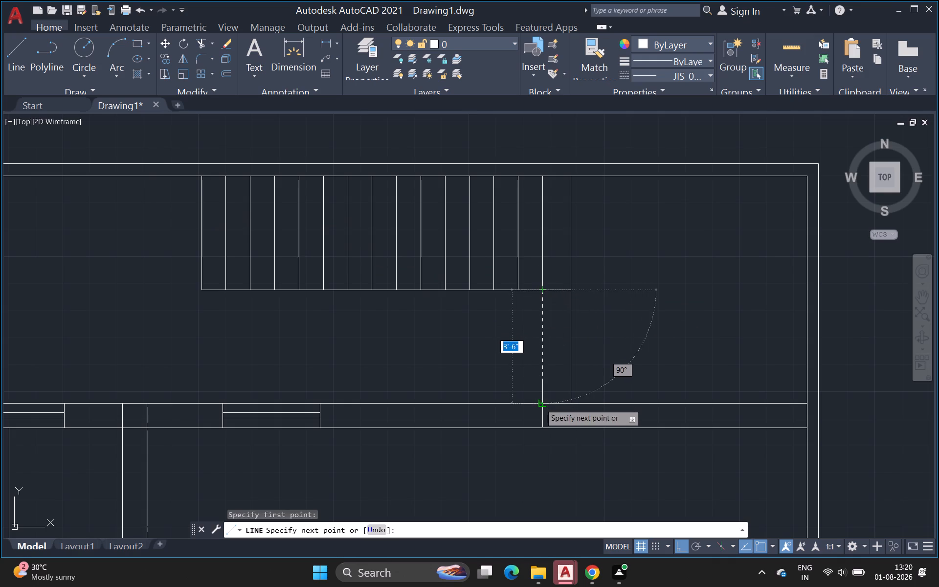
pyautogui.click(541, 404)
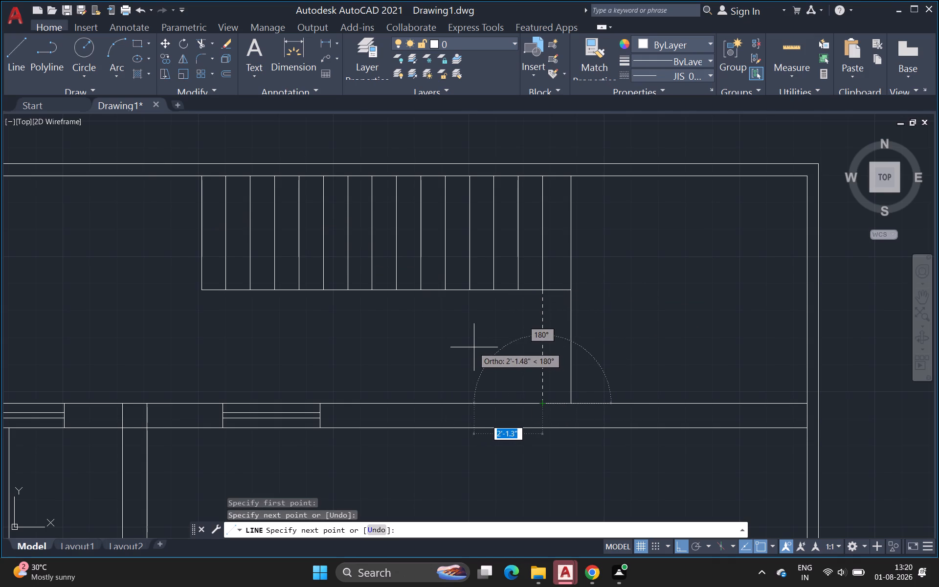
pyautogui.press('Escape')
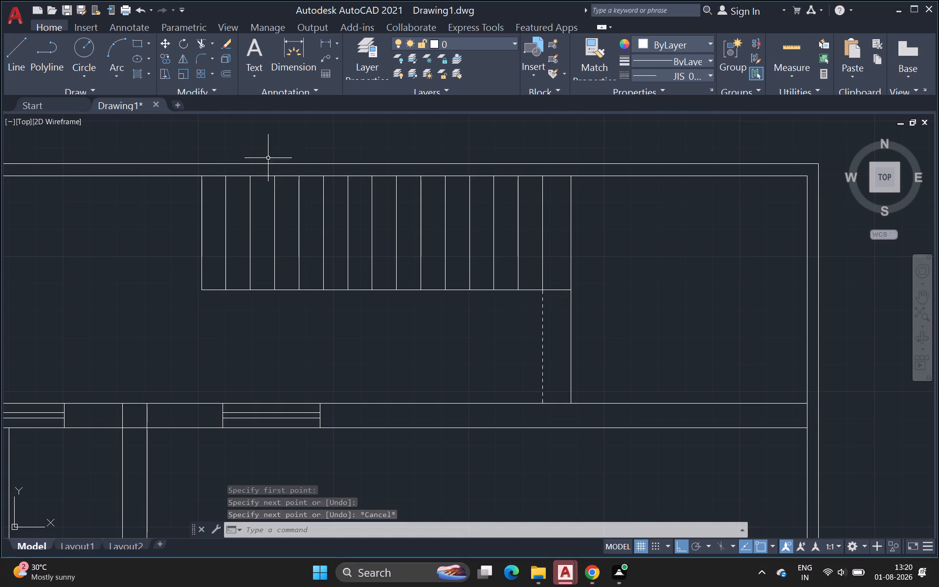
# Offset the dashed line leftward at 0.75' spacing, adding three dashed tread lines in the lower stair flight.
pyautogui.press('o')
pyautogui.press('Return')
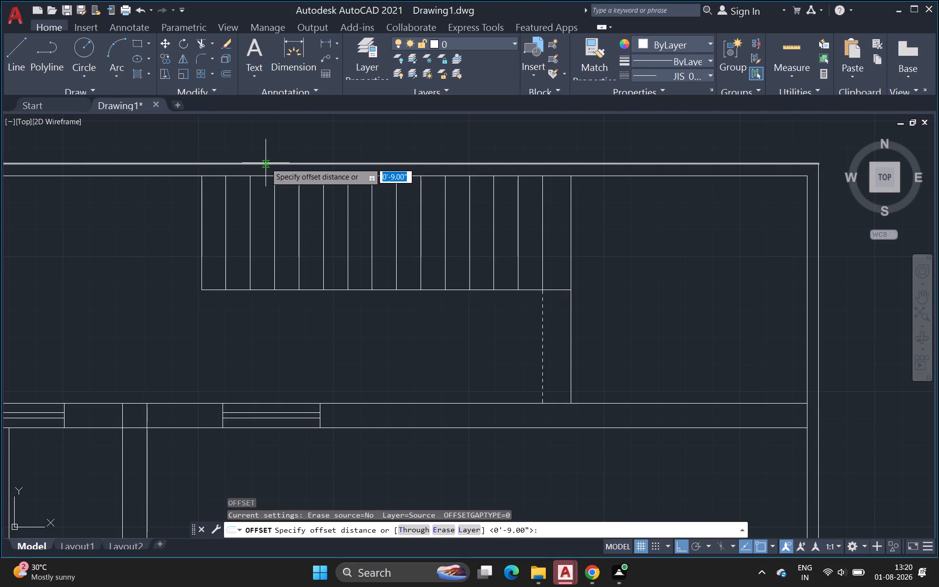
pyautogui.click(543, 348)
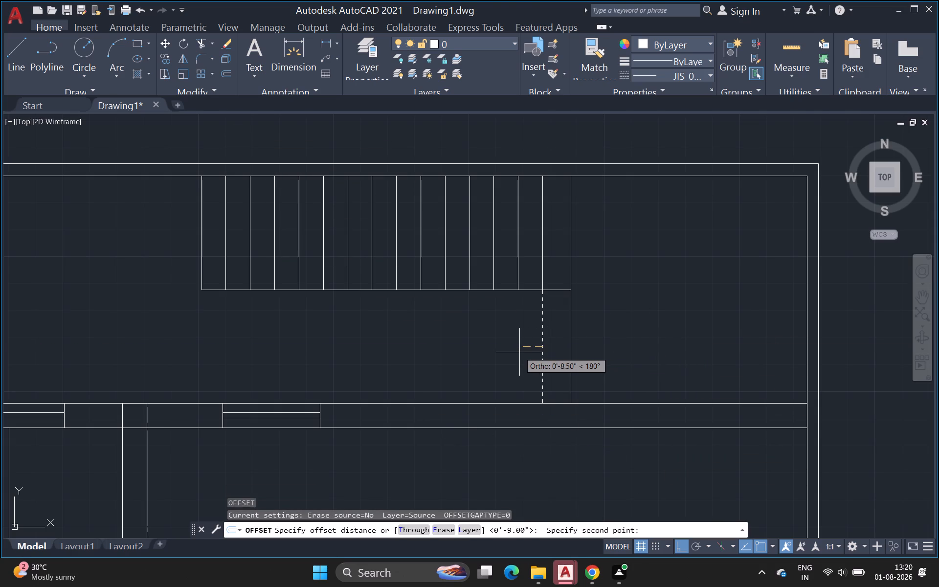
pyautogui.press('0')
pyautogui.press('.')
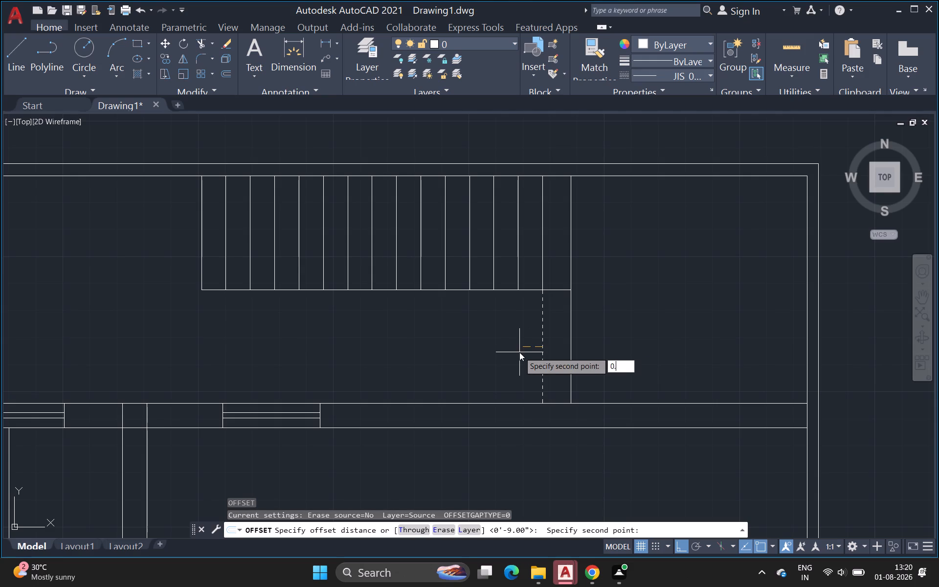
pyautogui.write('75')
pyautogui.press("'")
pyautogui.press('Return')
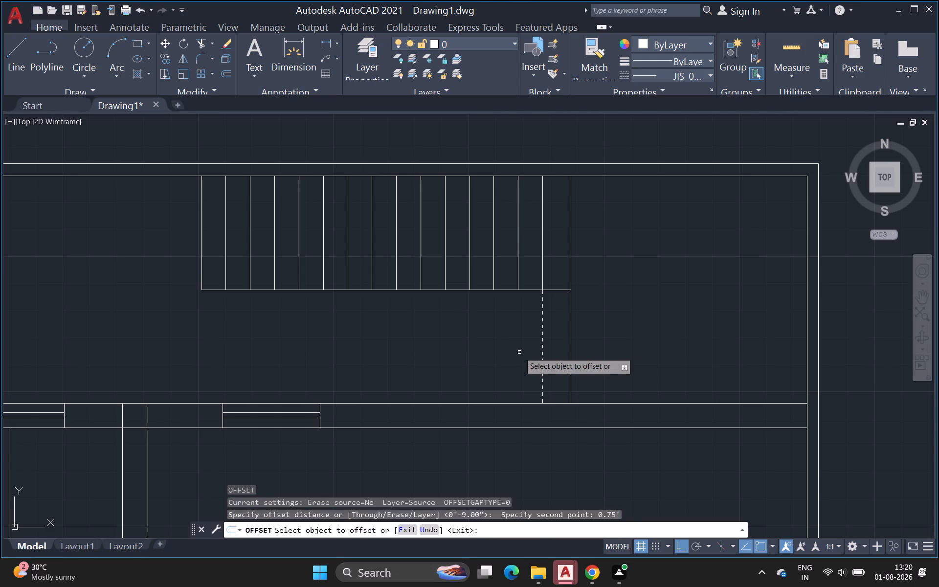
pyautogui.click(542, 328)
pyautogui.click(532, 329)
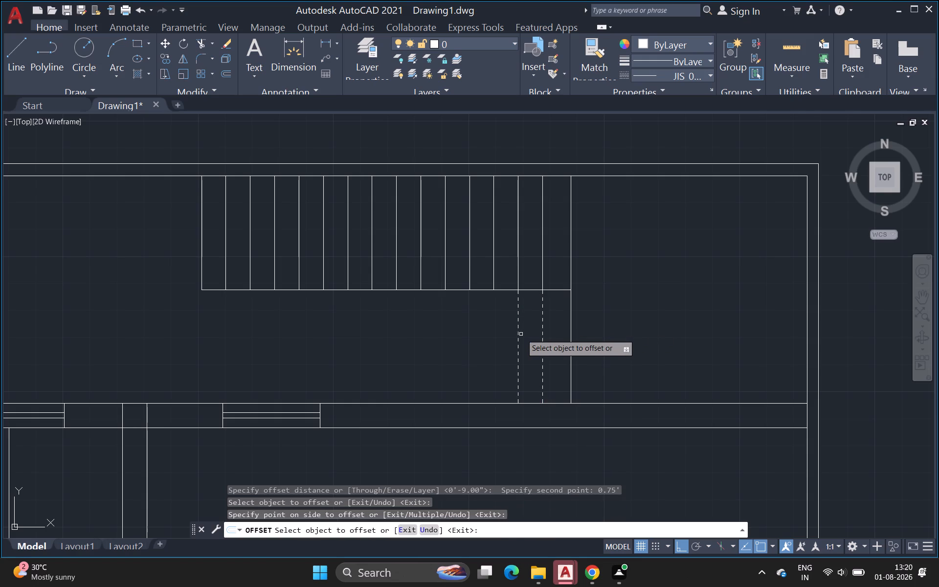
pyautogui.click(519, 336)
pyautogui.click(491, 341)
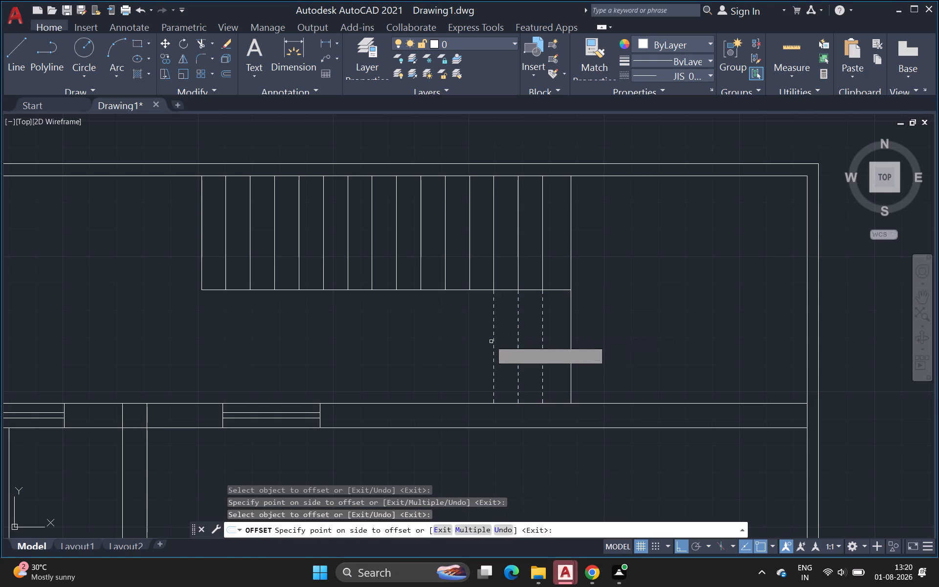
pyautogui.click(492, 339)
pyautogui.click(481, 341)
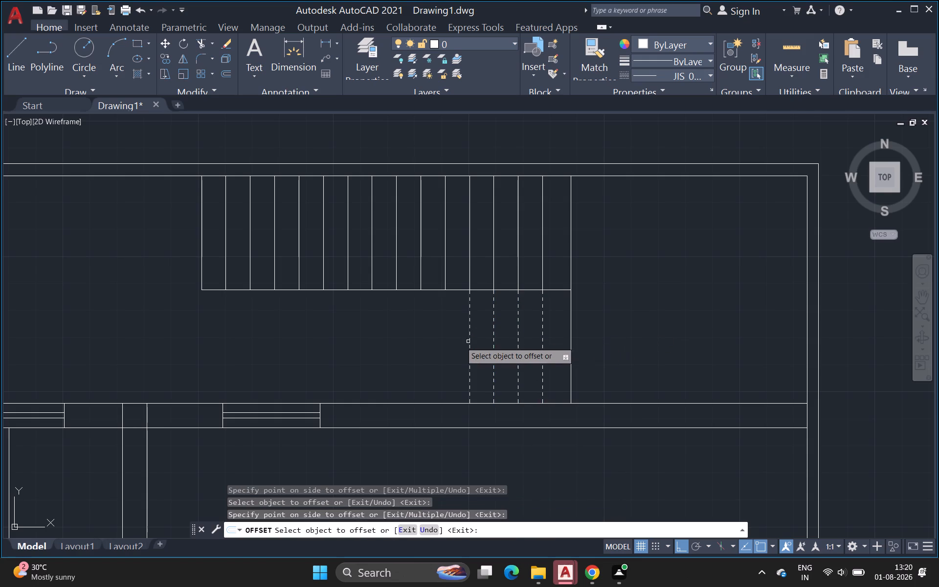
# Continue the 0.75' offsets leftward from each newest dashed line, adding six more treads to the lower flight.
pyautogui.click(469, 336)
pyautogui.click(452, 338)
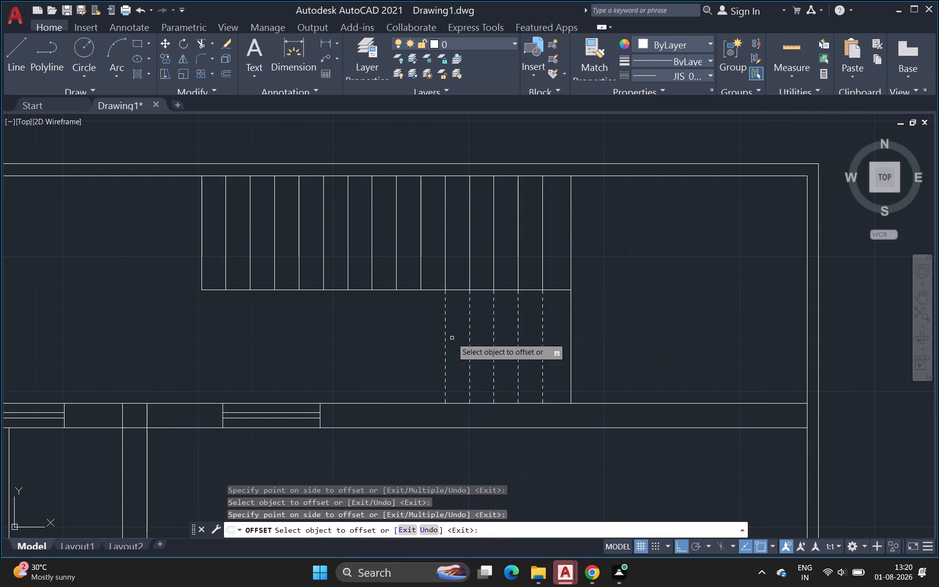
pyautogui.click(446, 337)
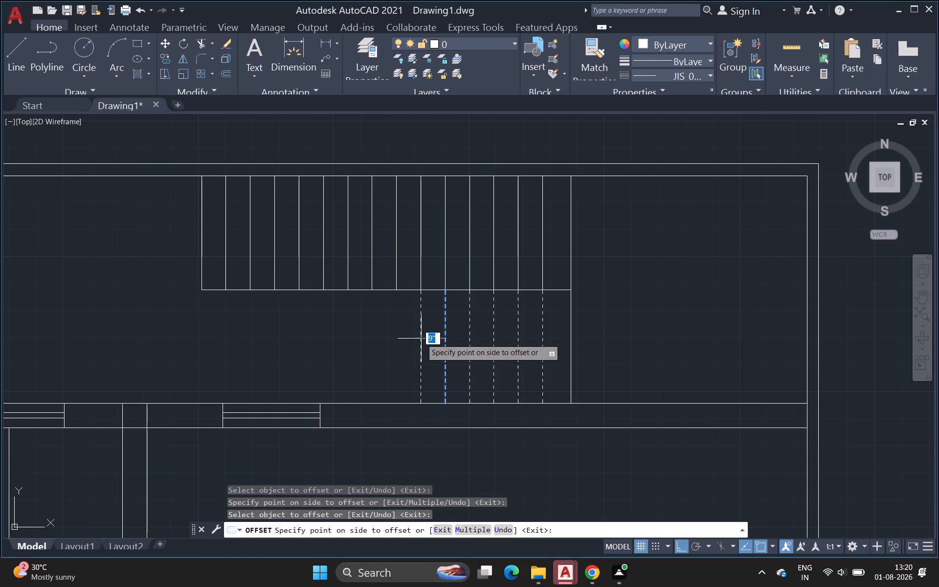
pyautogui.click(421, 339)
pyautogui.click(421, 338)
pyautogui.click(398, 336)
pyautogui.click(397, 334)
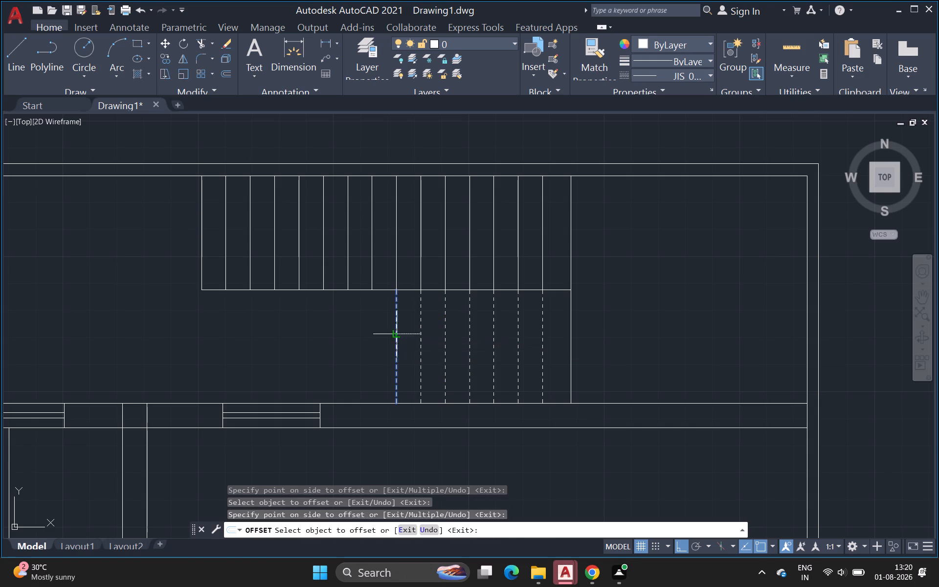
pyautogui.click(383, 333)
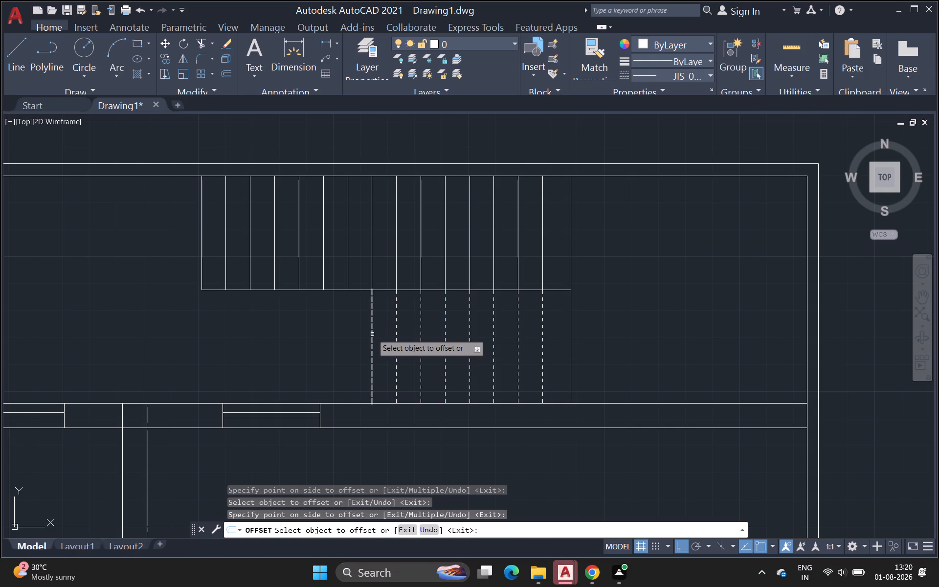
pyautogui.click(372, 334)
pyautogui.click(351, 334)
pyautogui.click(348, 334)
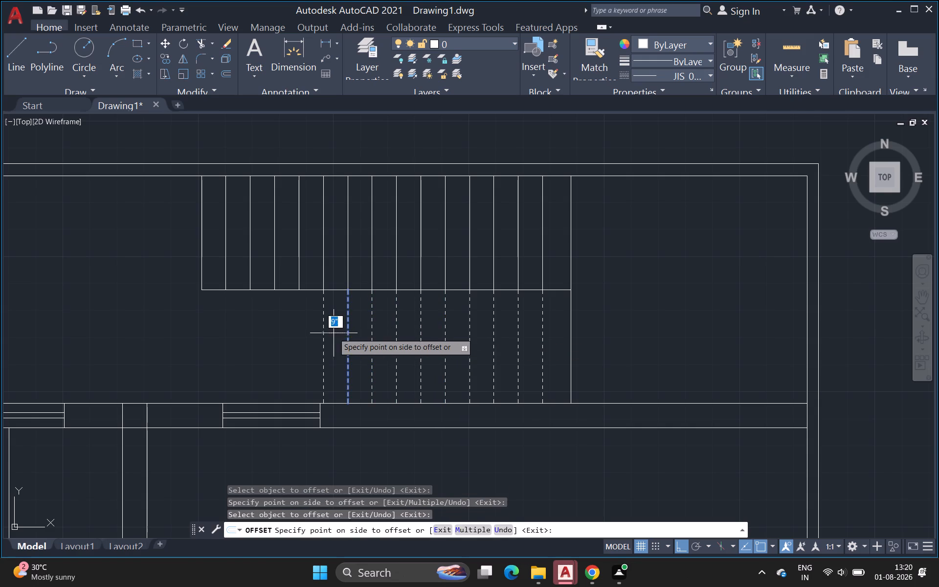
pyautogui.click(334, 333)
# Add four more dashed treads leftward at 0.75' spacing, up to the upper flight's first interior tread, and end the offset.
pyautogui.click(322, 331)
pyautogui.click(319, 331)
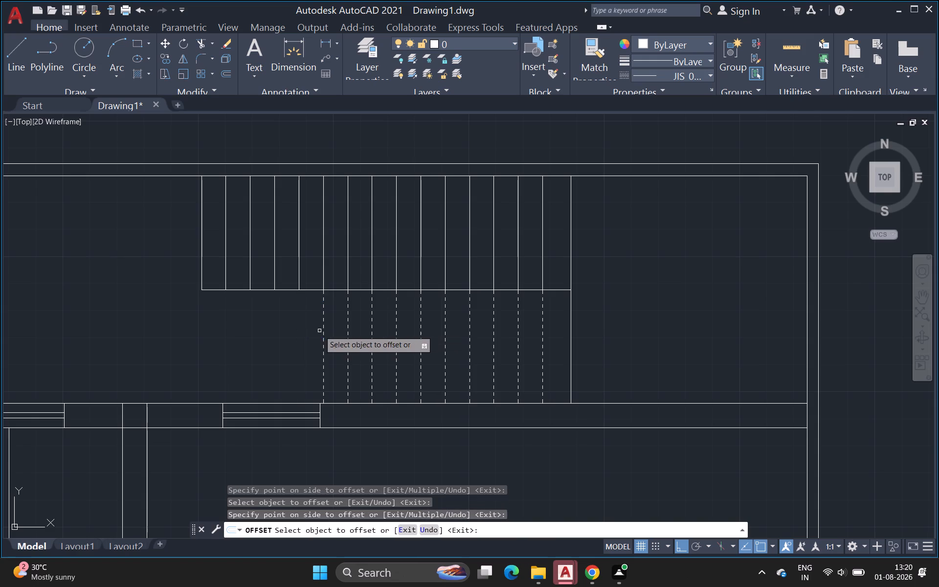
pyautogui.click(322, 334)
pyautogui.click(310, 333)
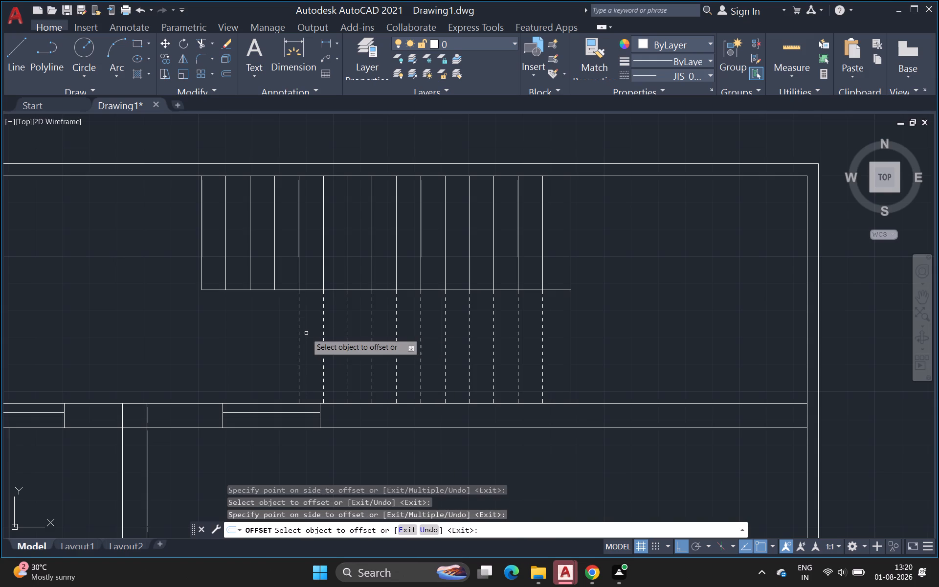
pyautogui.click(298, 331)
pyautogui.click(285, 331)
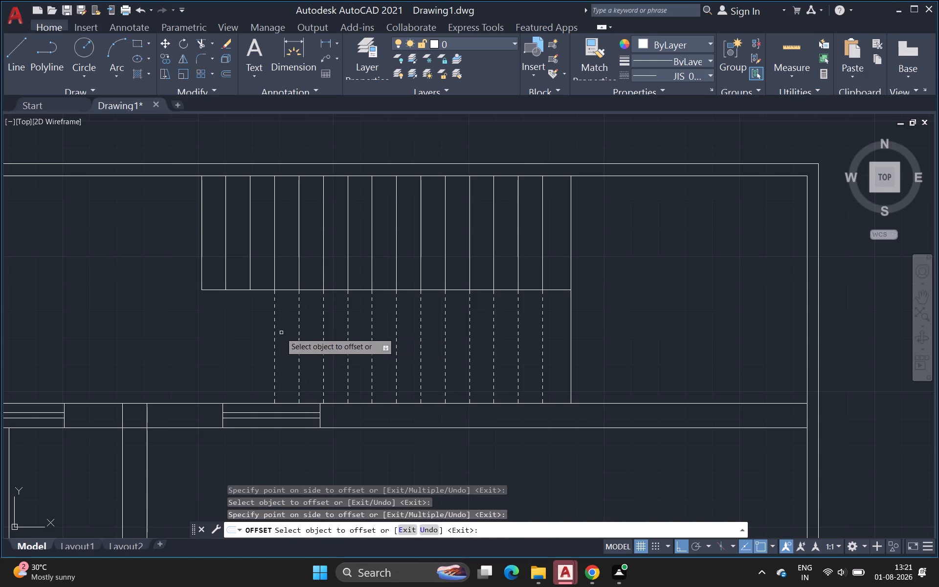
pyautogui.click(275, 334)
pyautogui.click(260, 335)
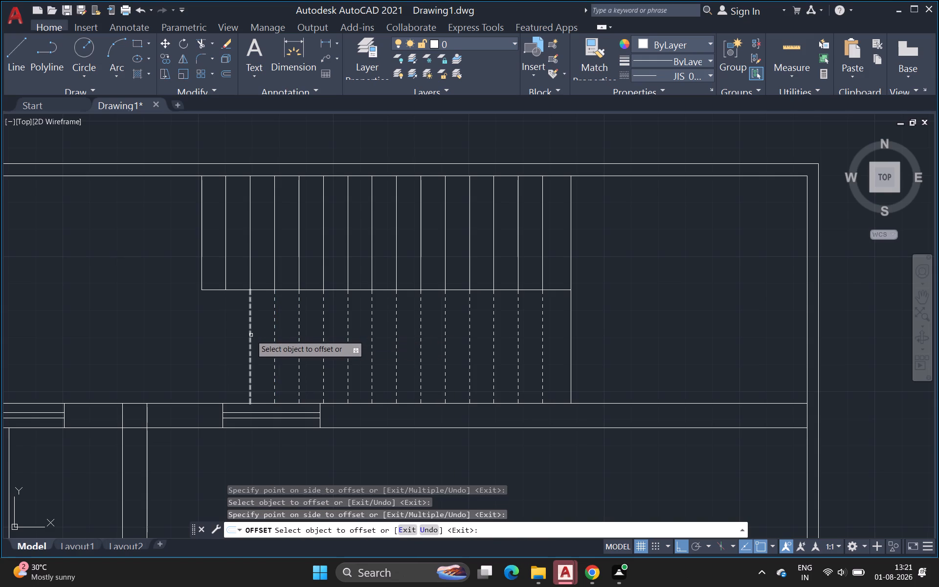
pyautogui.click(251, 335)
pyautogui.click(237, 336)
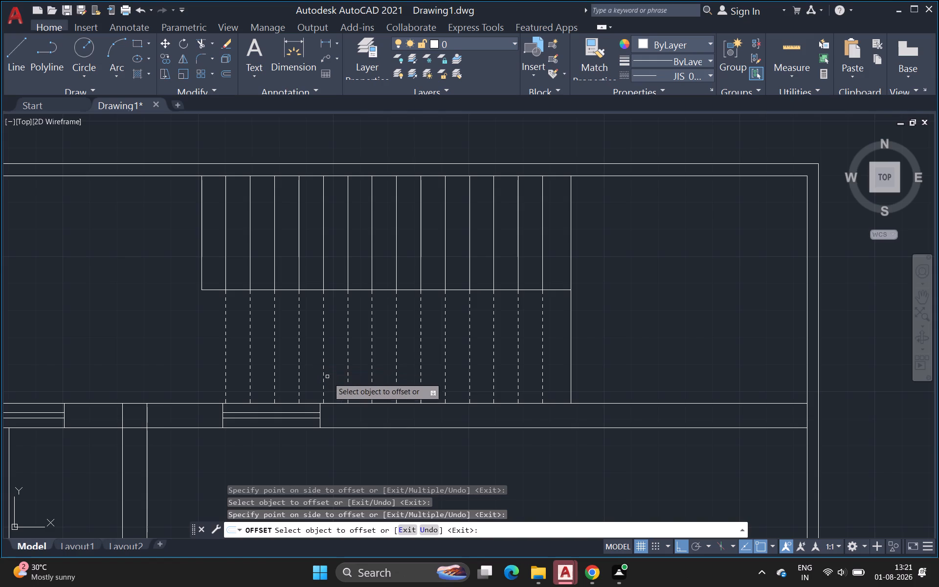
pyautogui.scroll(-1, 403, 376)
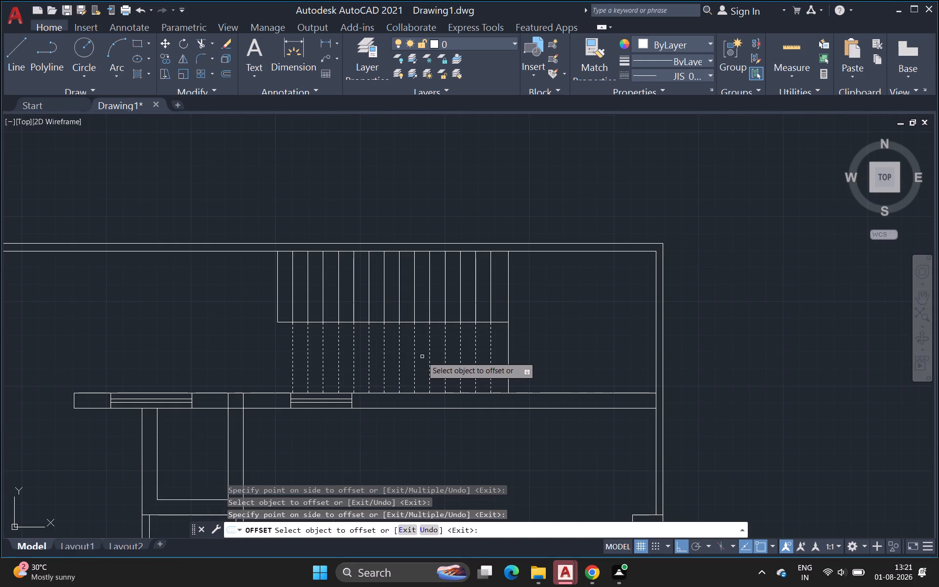
pyautogui.press('Escape')
# Set the current linetype to ByBlock.
pyautogui.click(693, 71)
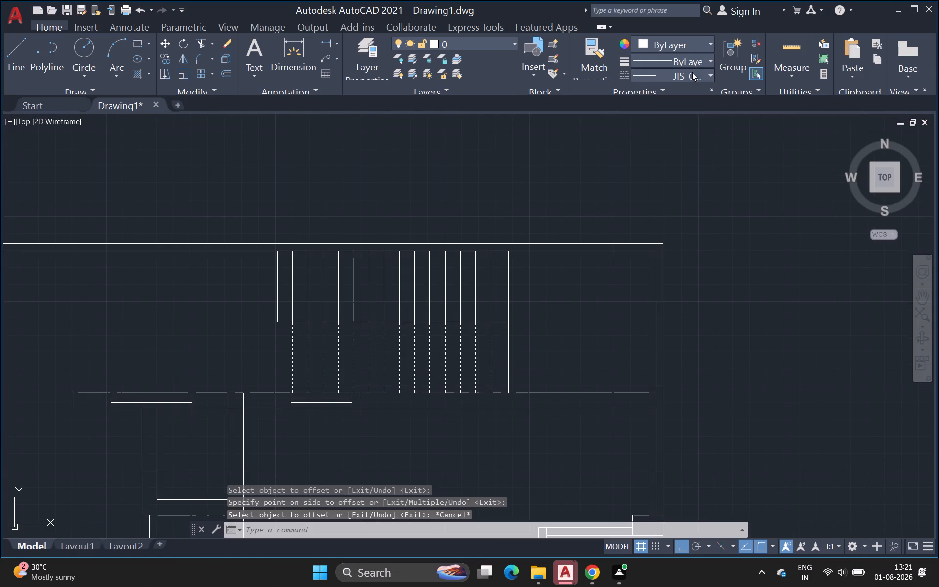
pyautogui.click(681, 103)
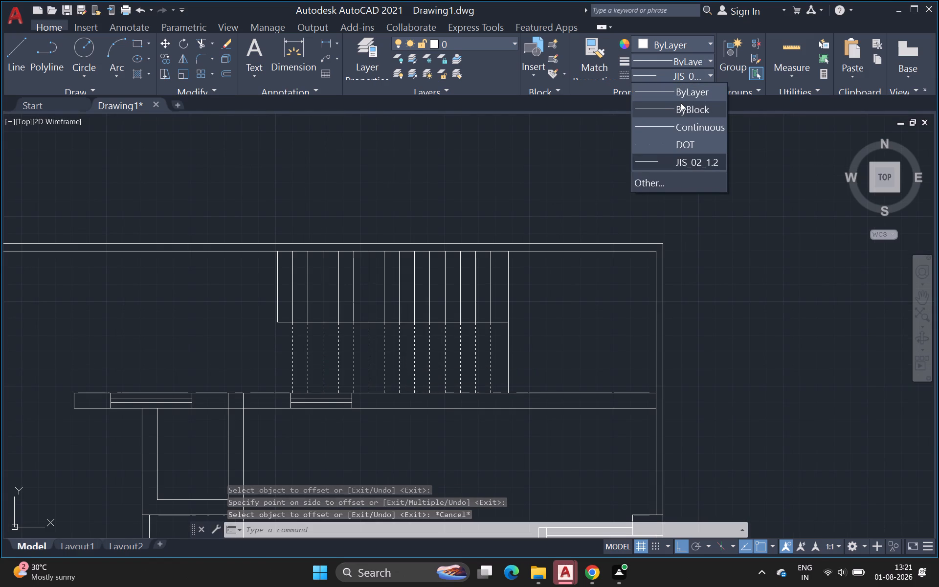
pyautogui.click(3, 53)
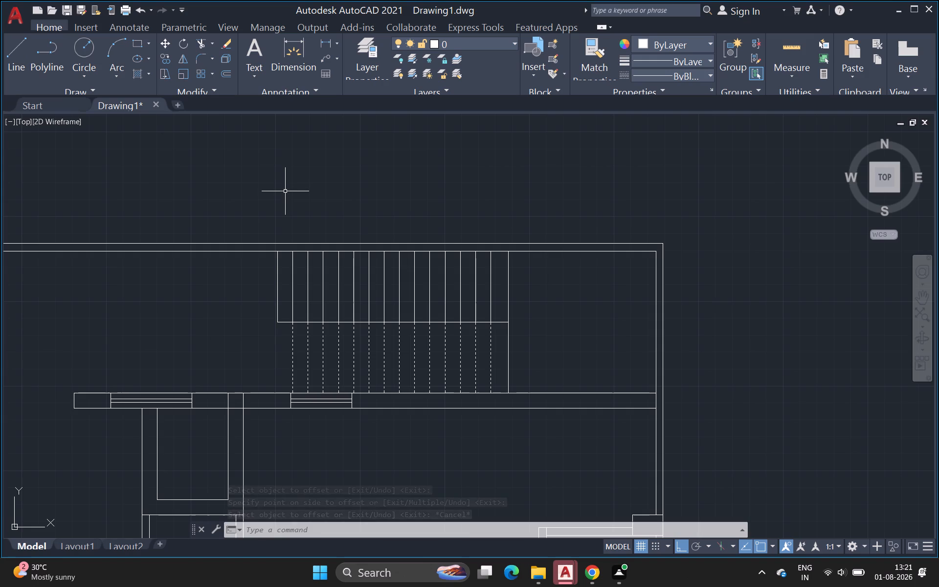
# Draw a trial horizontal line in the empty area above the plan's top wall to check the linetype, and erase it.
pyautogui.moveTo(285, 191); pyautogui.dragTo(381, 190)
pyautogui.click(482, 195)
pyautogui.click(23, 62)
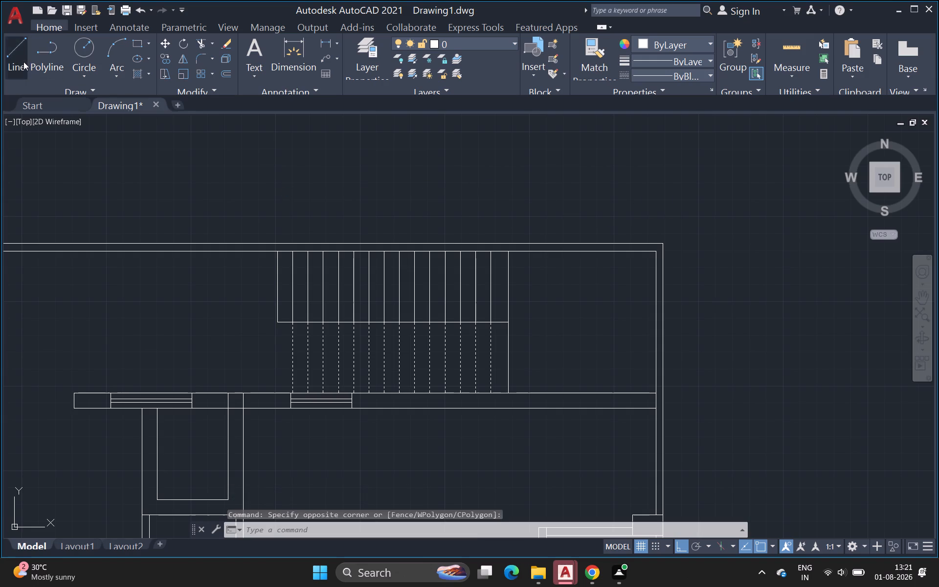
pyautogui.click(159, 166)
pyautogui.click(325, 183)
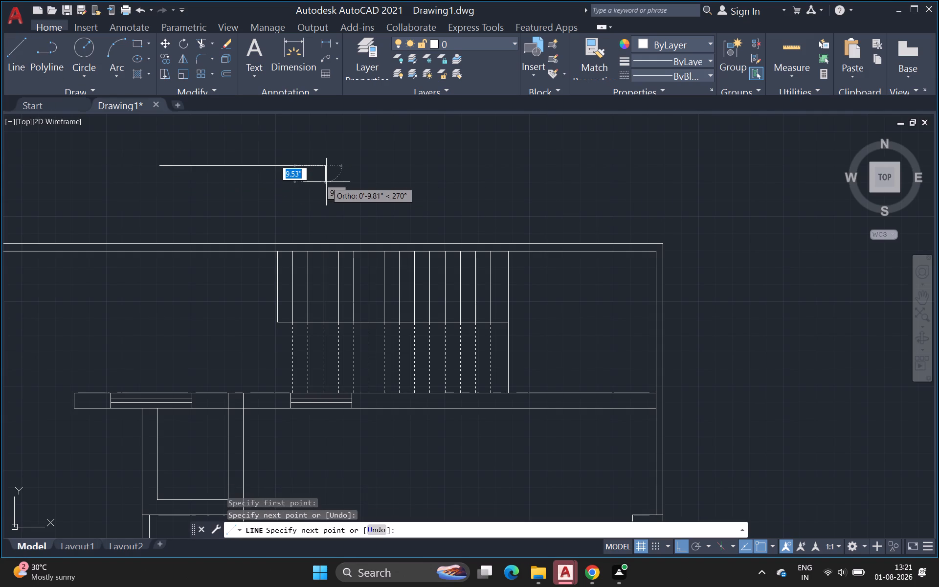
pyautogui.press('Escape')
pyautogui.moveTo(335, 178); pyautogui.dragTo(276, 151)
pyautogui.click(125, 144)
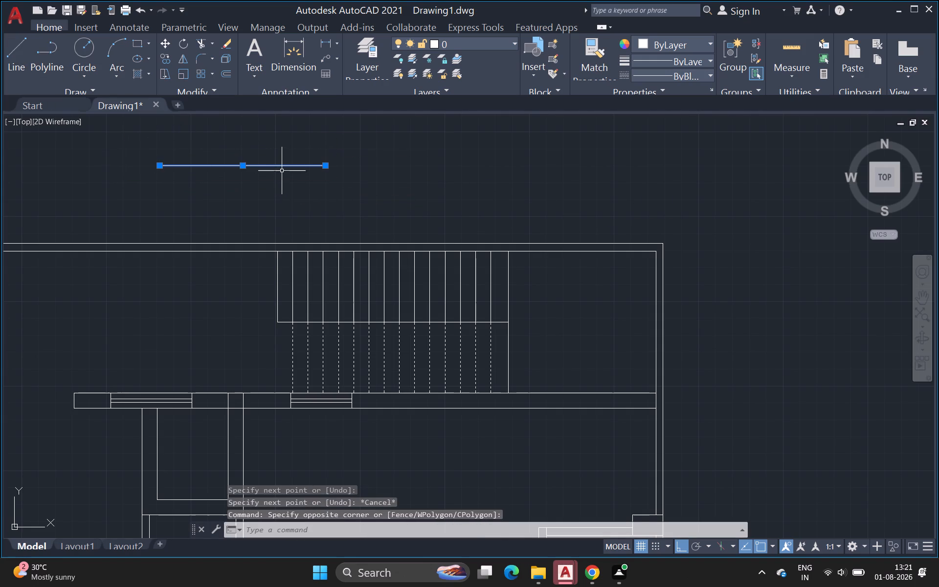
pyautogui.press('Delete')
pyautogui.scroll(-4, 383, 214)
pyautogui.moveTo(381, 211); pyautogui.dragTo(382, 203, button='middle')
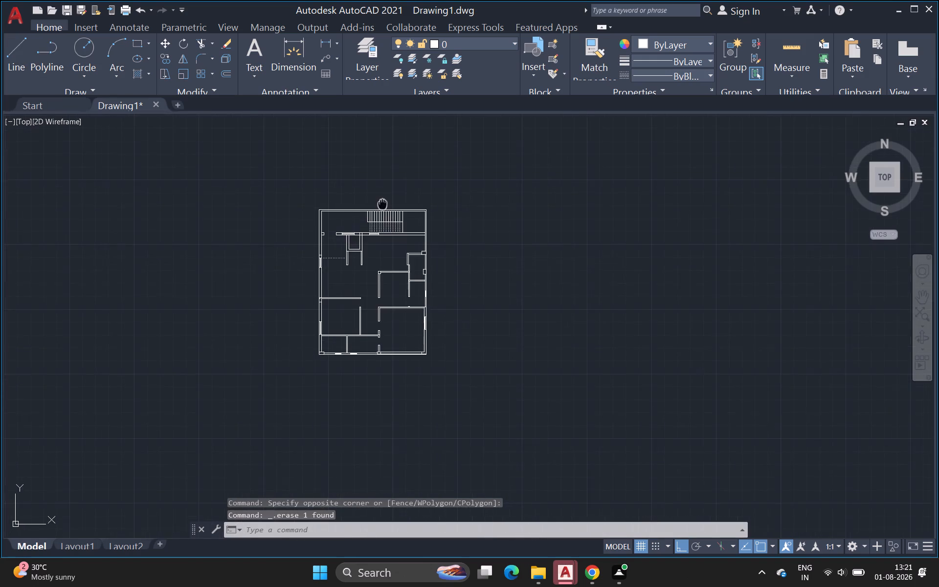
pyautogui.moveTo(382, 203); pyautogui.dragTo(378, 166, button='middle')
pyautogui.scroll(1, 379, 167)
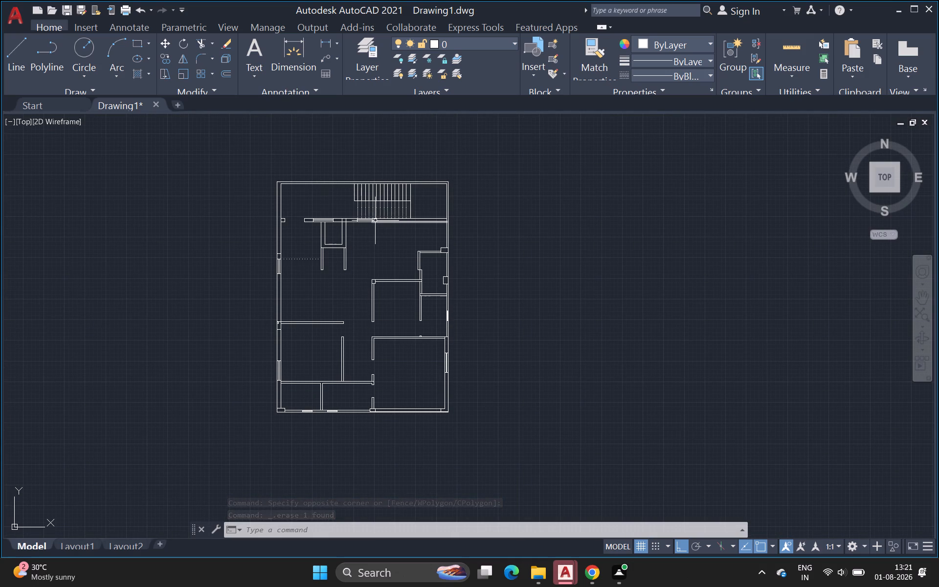
# Draw a door jamb line across the horizontal partition just below the lower-left window, 2" from the left outer wall's inner face.
pyautogui.scroll(1, 468, 271)
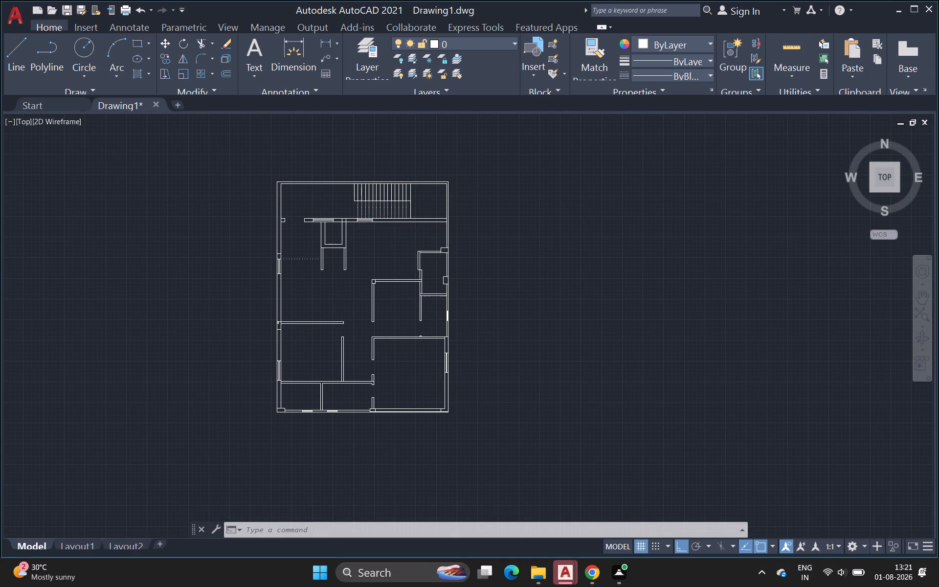
pyautogui.scroll(-1, 469, 271)
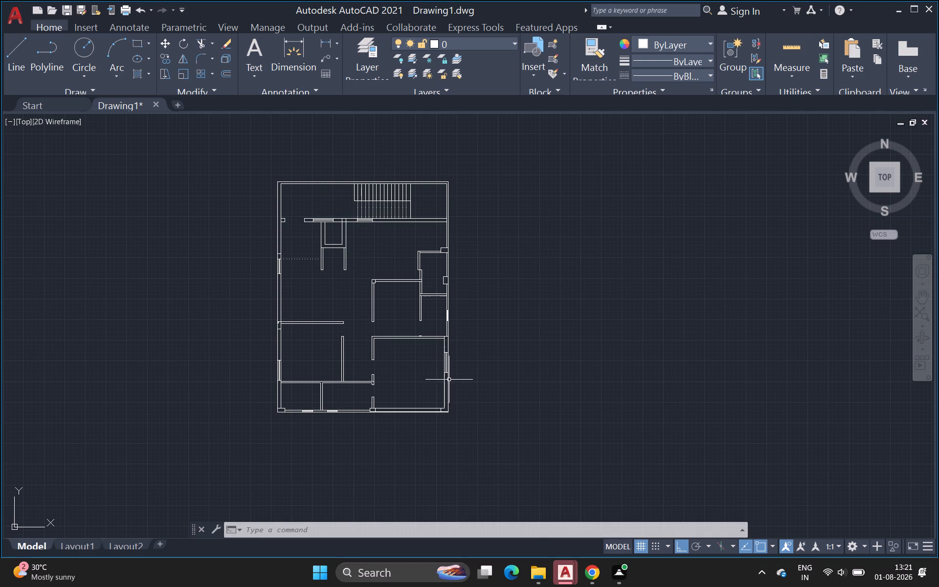
pyautogui.scroll(3, 258, 355)
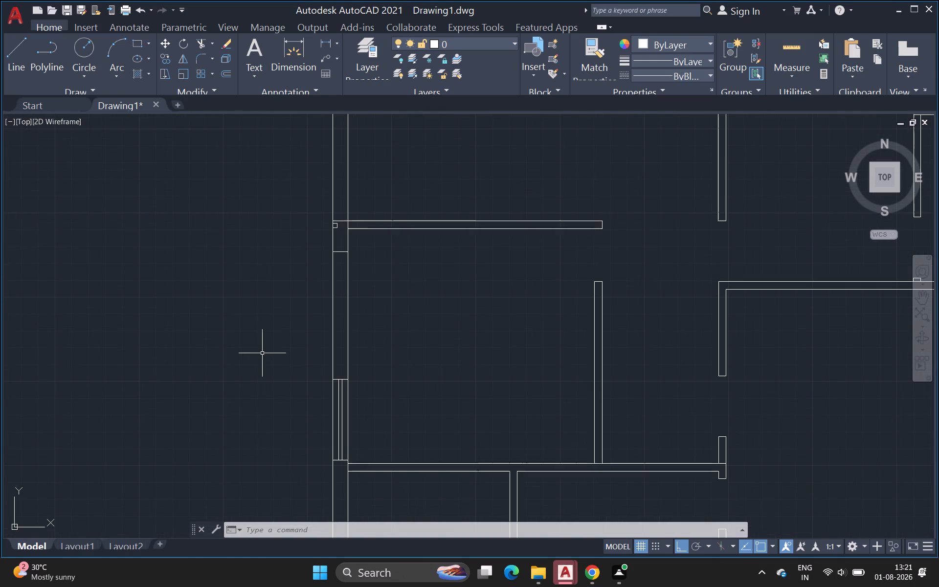
pyautogui.click(18, 45)
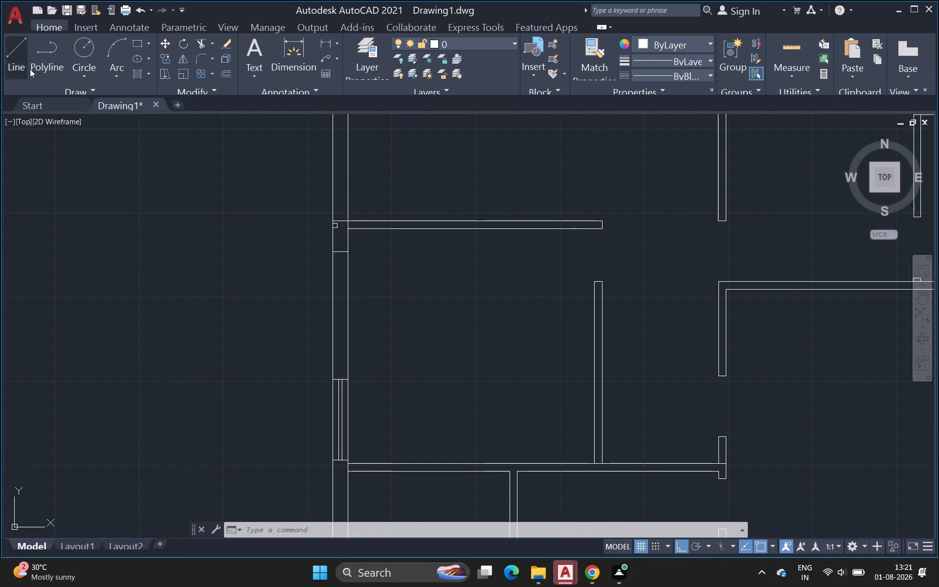
pyautogui.moveTo(403, 460); pyautogui.dragTo(376, 368, button='middle')
pyautogui.scroll(1, 403, 460)
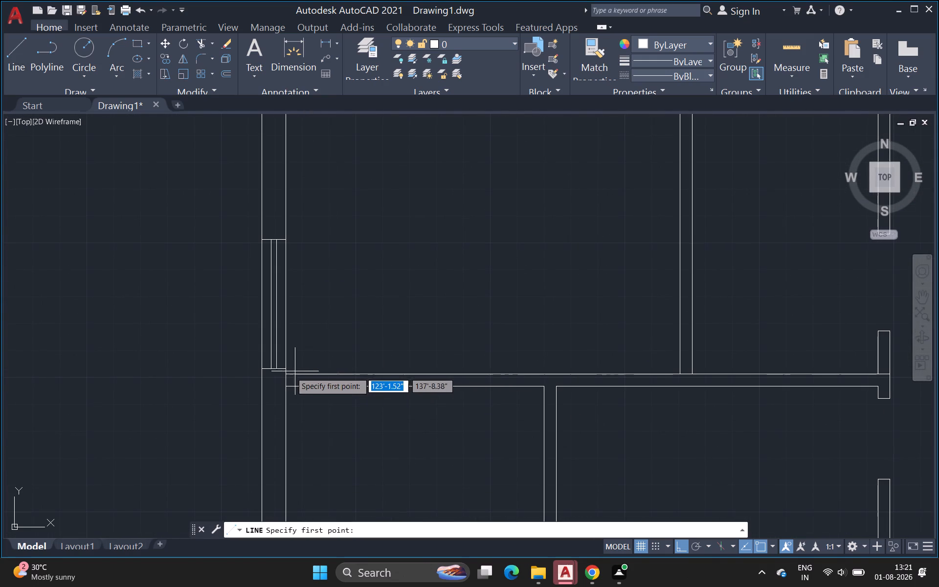
pyautogui.scroll(2, 288, 374)
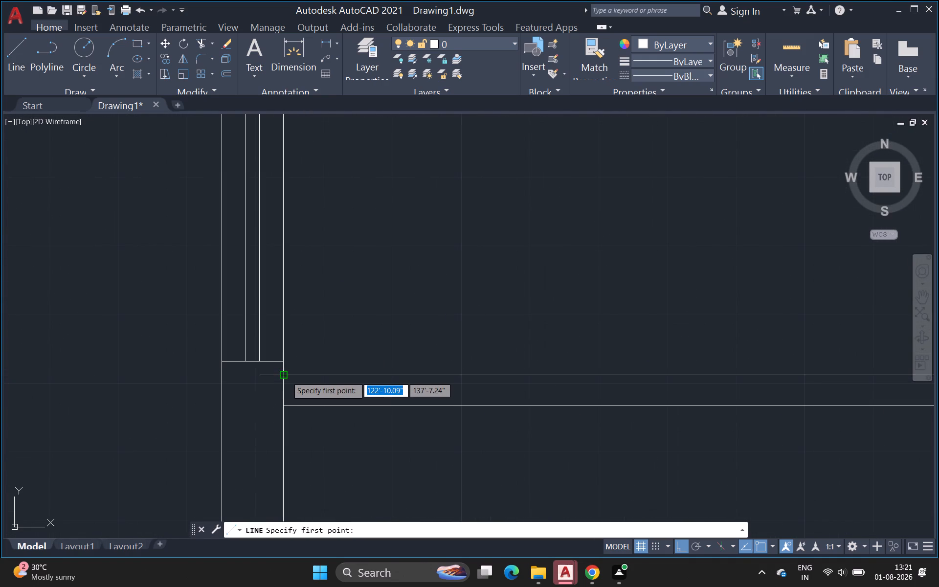
pyautogui.scroll(3, 285, 377)
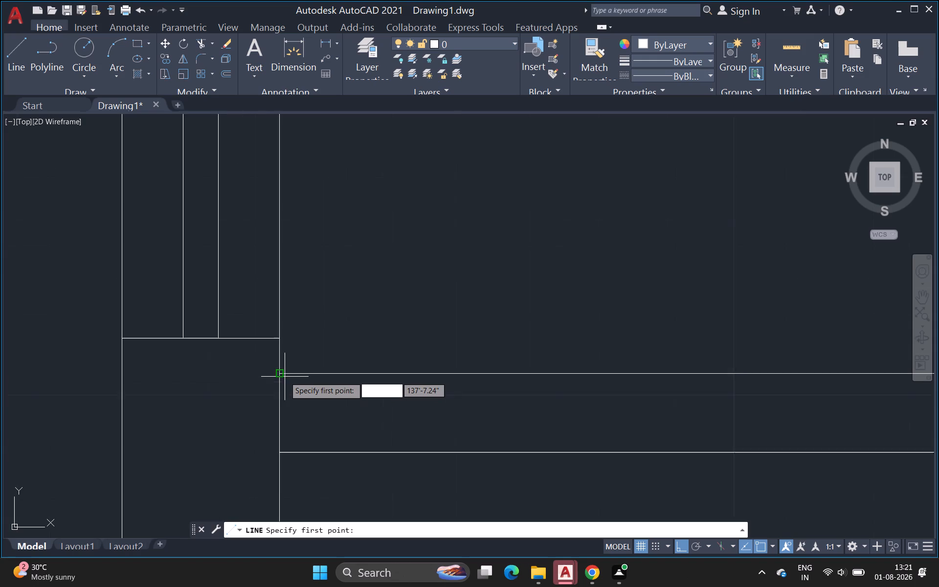
pyautogui.click(273, 373)
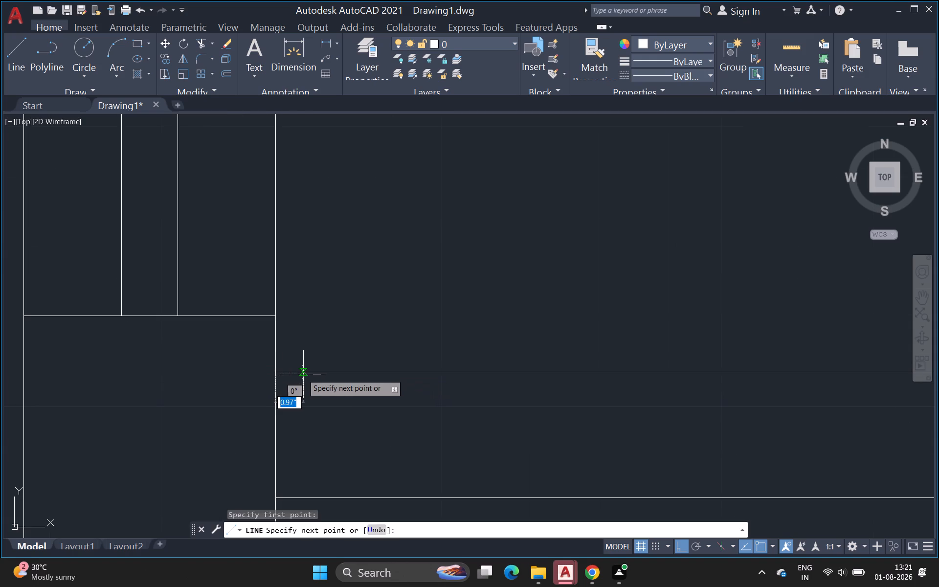
pyautogui.press('2')
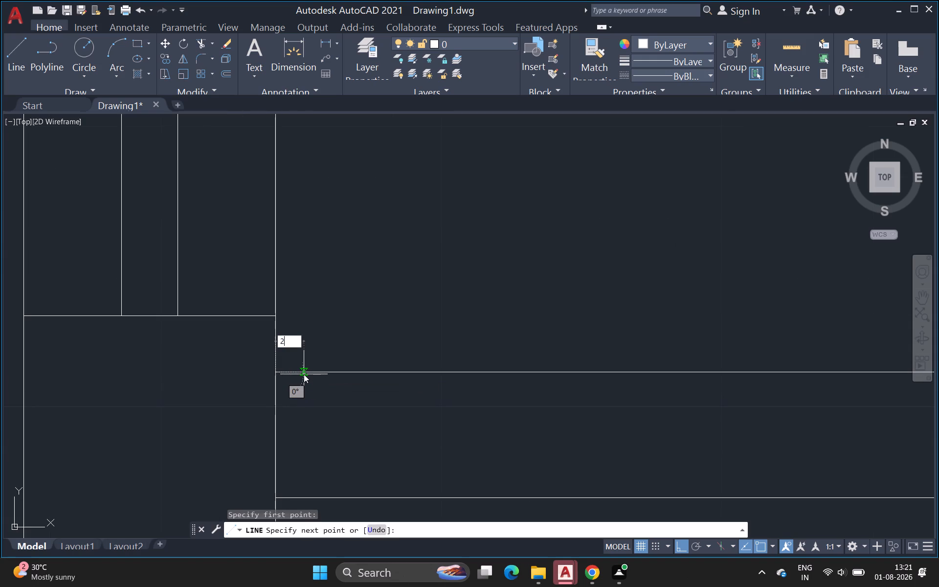
pyautogui.hotkey('shift', '"')
pyautogui.press('Return')
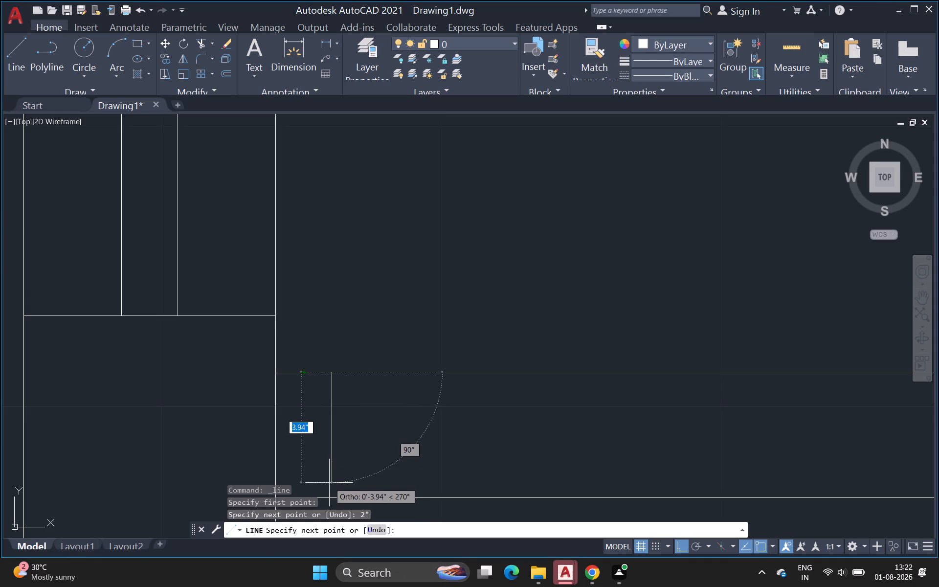
pyautogui.click(329, 494)
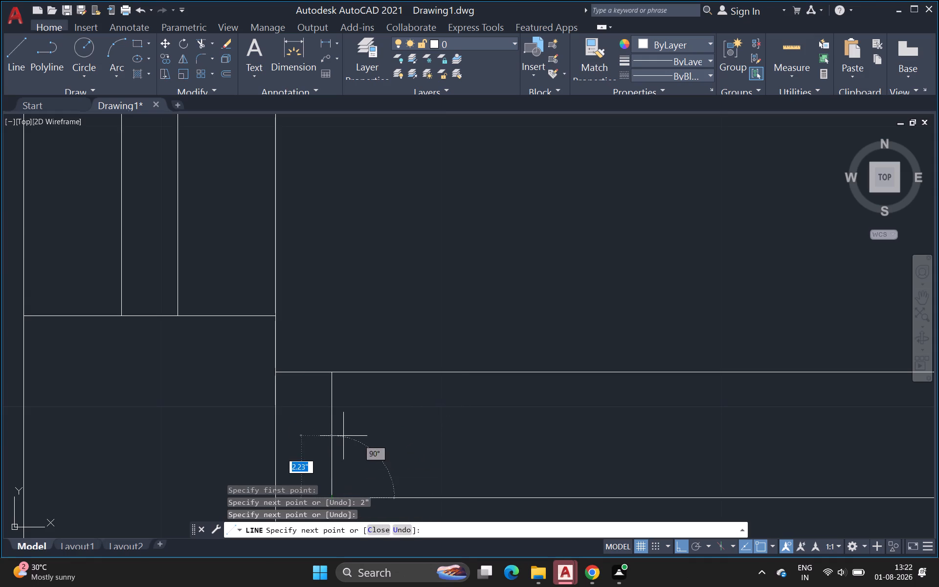
# Continue the line 2'6" rightward along the partition's lower face and across to its upper face as the second jamb, and end it.
pyautogui.scroll(-1, 341, 437)
pyautogui.moveTo(340, 437); pyautogui.dragTo(338, 330, button='middle')
pyautogui.scroll(1, 340, 438)
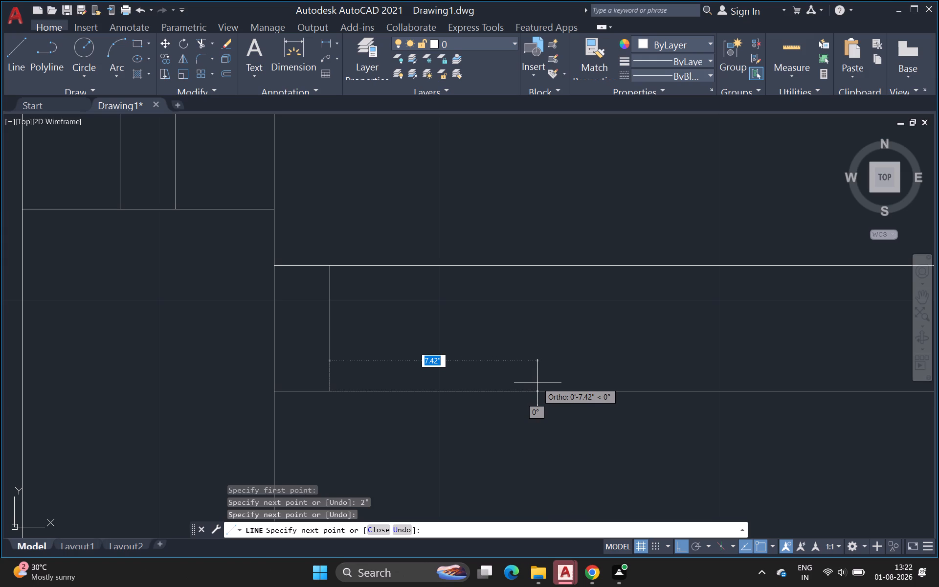
pyautogui.press('2')
pyautogui.press("'")
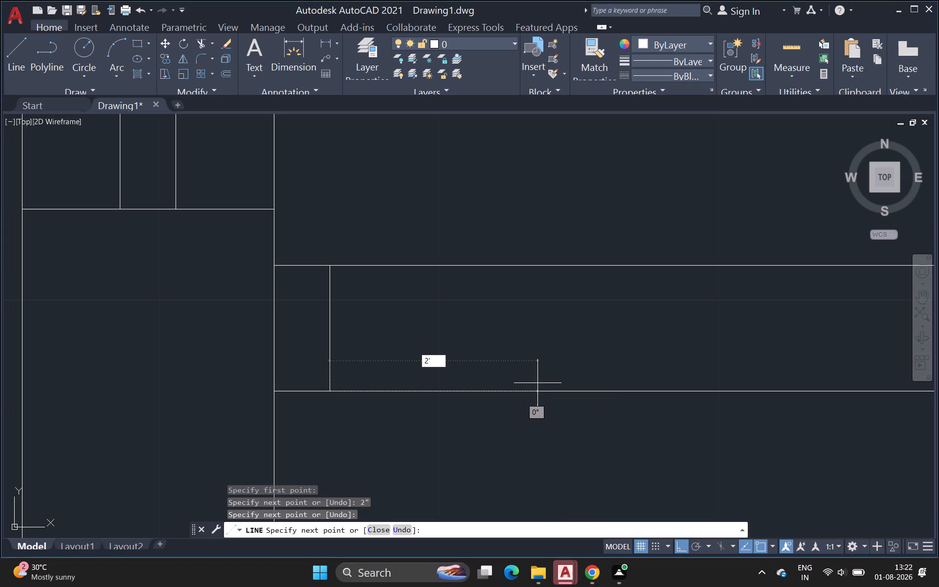
pyautogui.press('6')
pyautogui.press('Return')
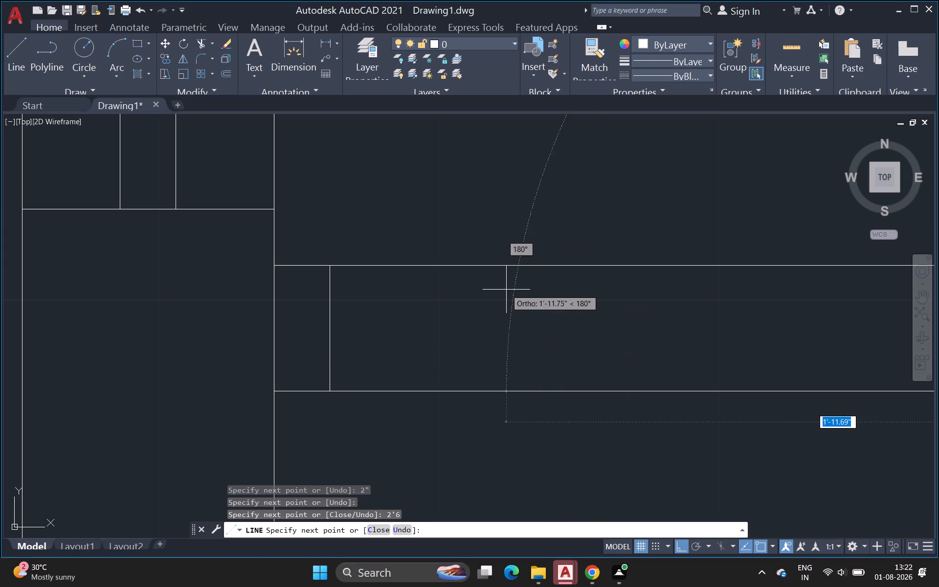
pyautogui.scroll(-4, 574, 215)
pyautogui.moveTo(564, 228); pyautogui.dragTo(406, 293, button='middle')
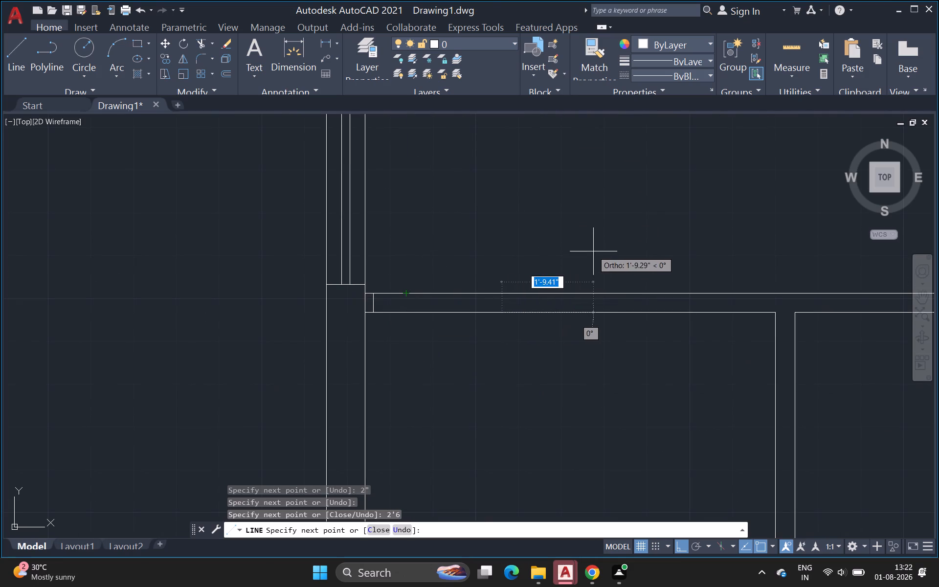
pyautogui.click(504, 293)
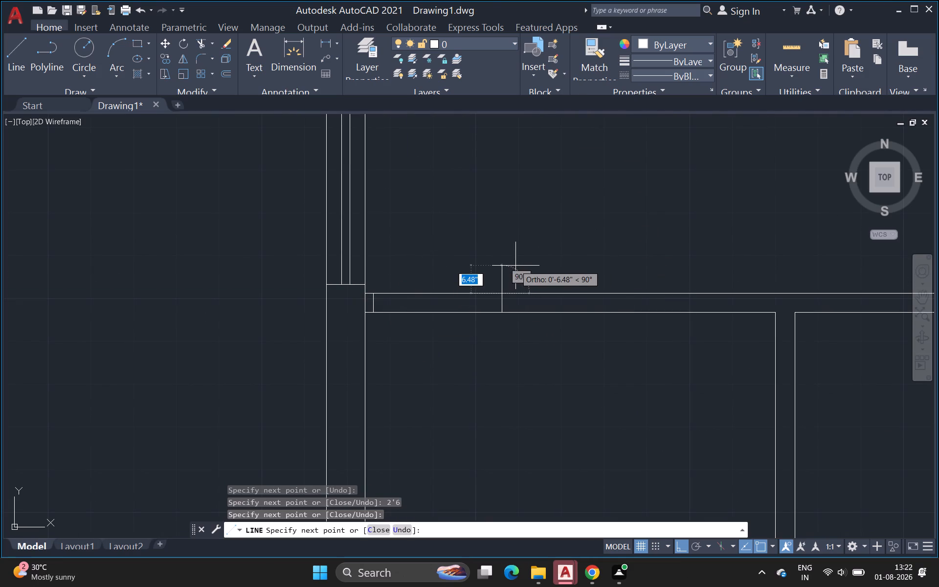
pyautogui.press('Escape')
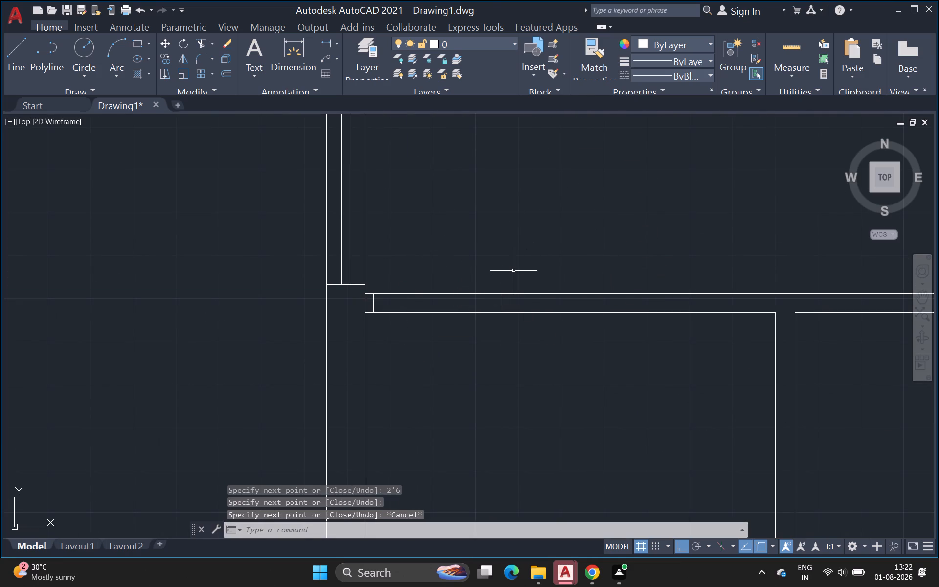
# Trim both partition faces between the two jamb lines to open the 2'6" doorway.
pyautogui.write('tr')
pyautogui.press('Return')
pyautogui.moveTo(459, 262); pyautogui.dragTo(481, 432)
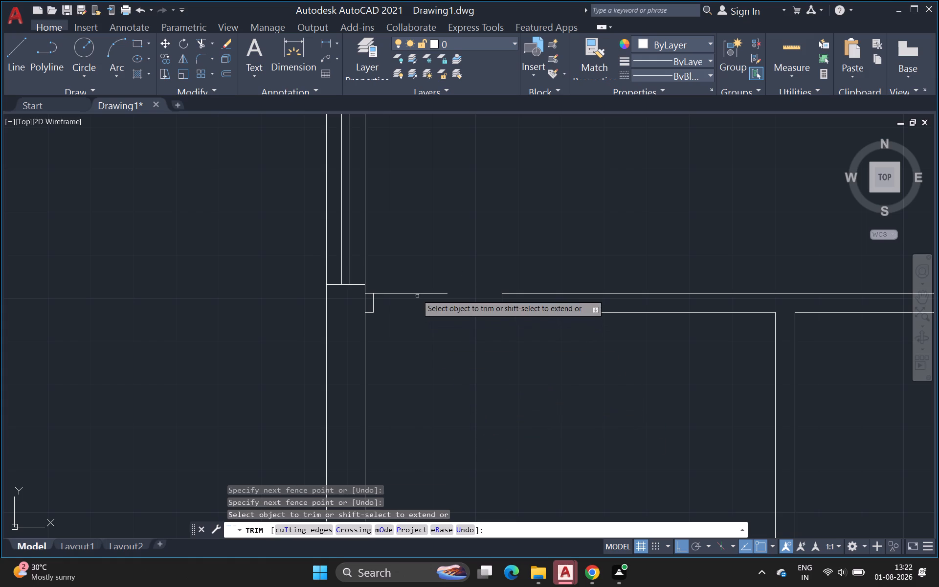
pyautogui.moveTo(413, 292); pyautogui.dragTo(419, 338)
pyautogui.press('Escape')
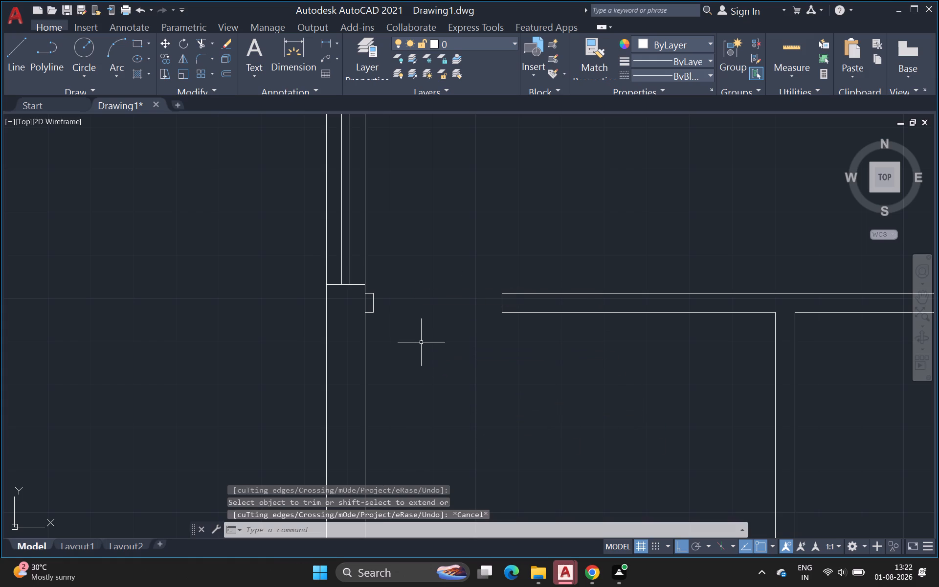
# Offset both faces of the short vertical wall between the two horizontal partitions near the right-side columns 1" inward into the wall.
pyautogui.scroll(-2, 438, 349)
pyautogui.moveTo(438, 354); pyautogui.dragTo(378, 370, button='middle')
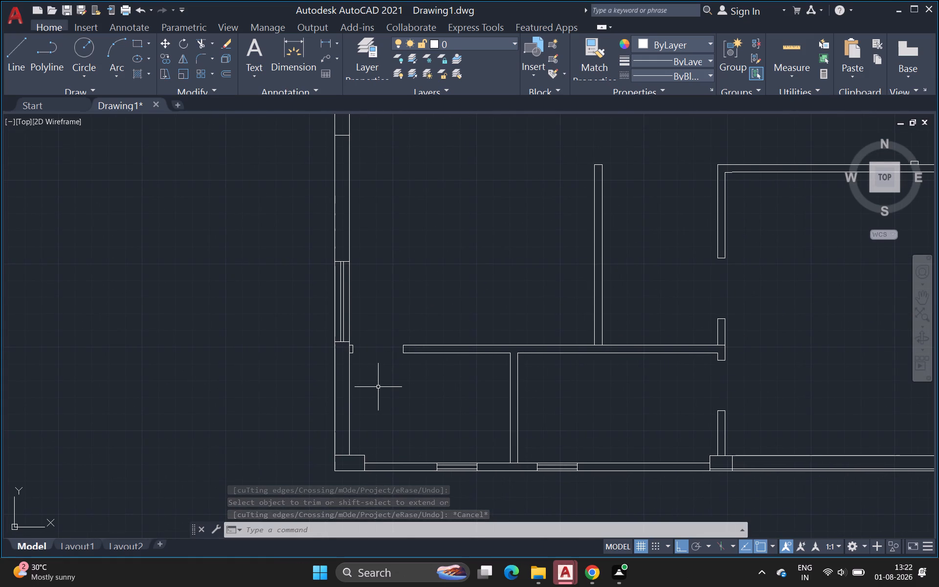
pyautogui.moveTo(471, 257); pyautogui.dragTo(413, 354, button='middle')
pyautogui.scroll(-2, 470, 259)
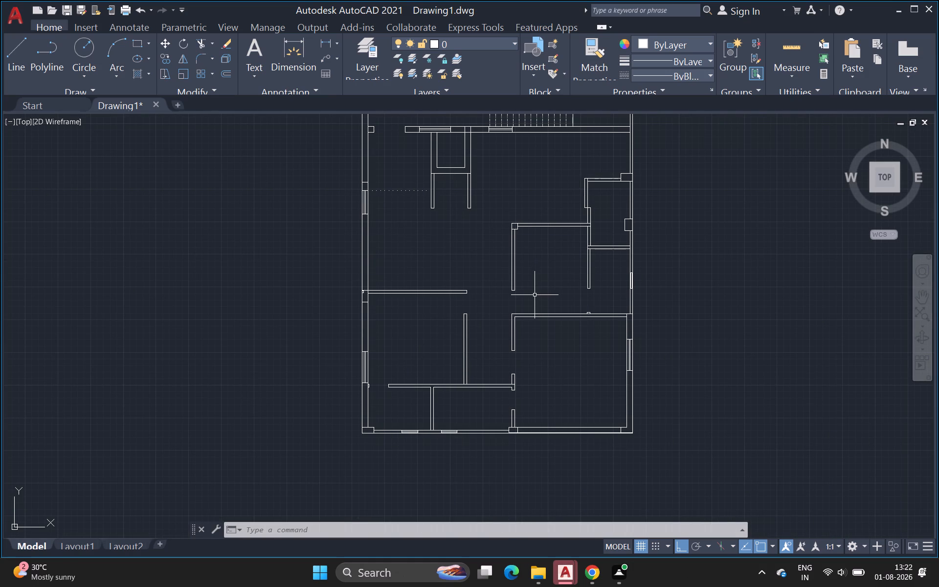
pyautogui.scroll(2, 542, 263)
pyautogui.moveTo(525, 285); pyautogui.dragTo(423, 396, button='middle')
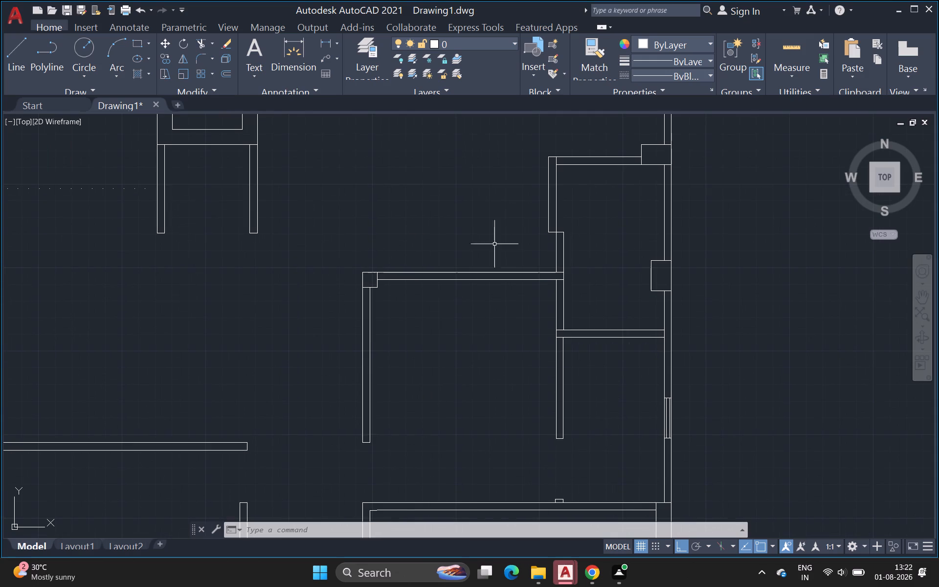
pyautogui.click(16, 60)
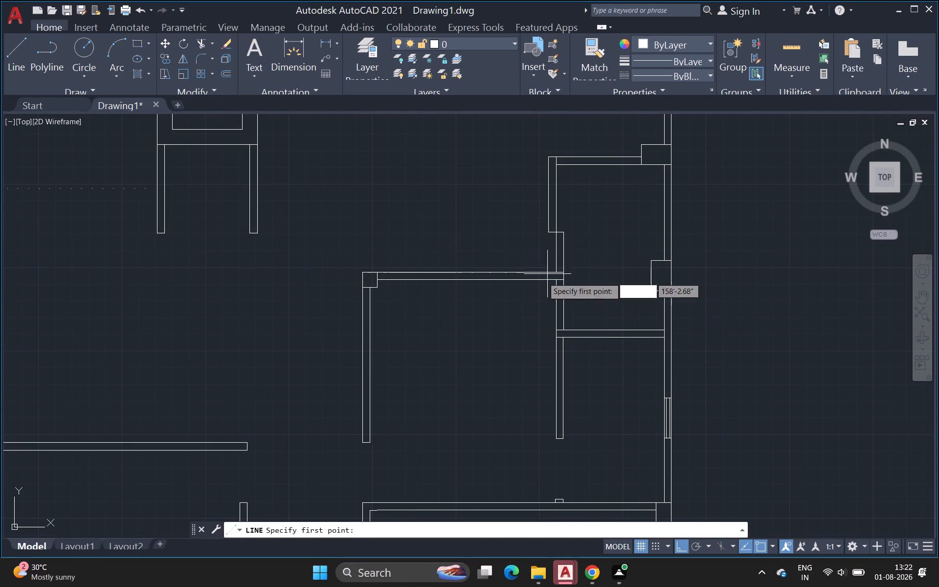
pyautogui.click(225, 74)
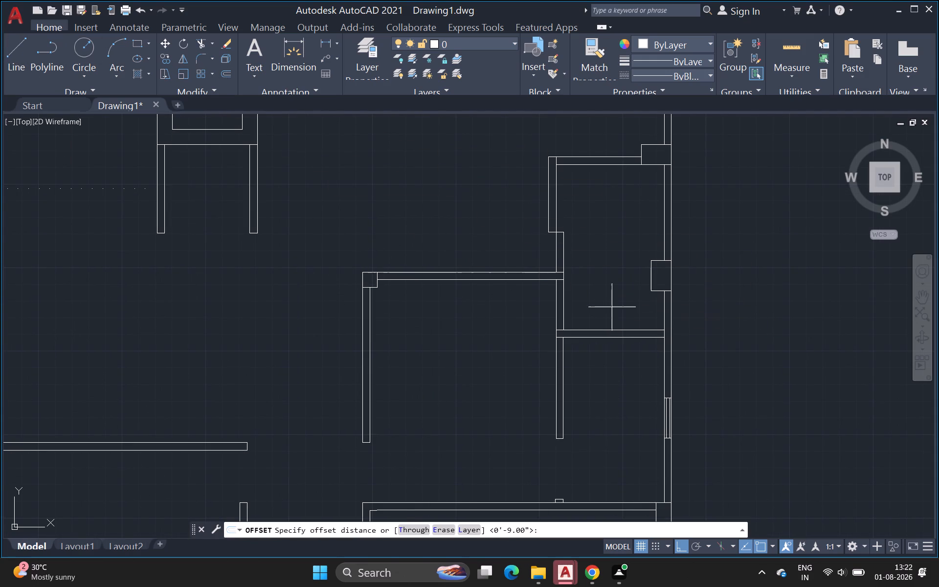
pyautogui.scroll(2, 604, 326)
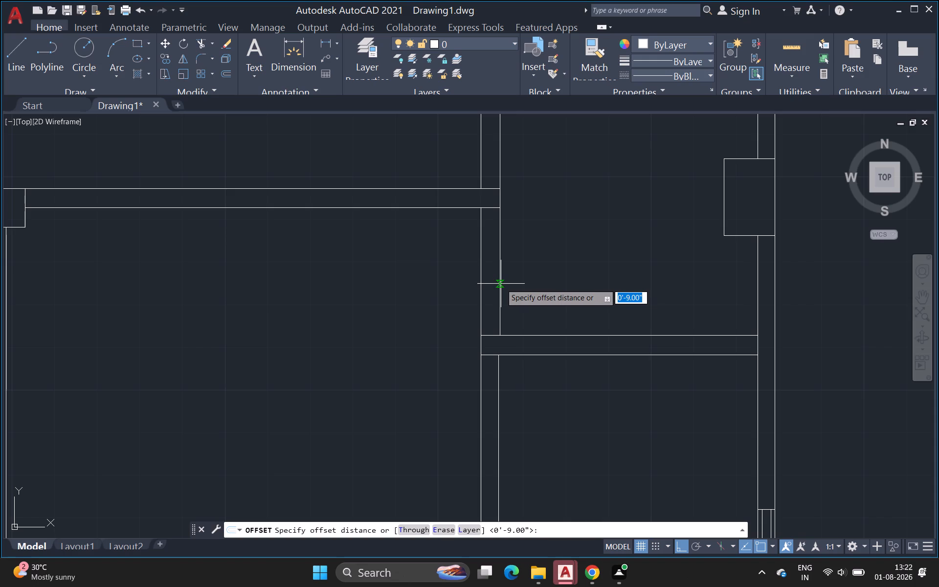
pyautogui.scroll(2, 500, 284)
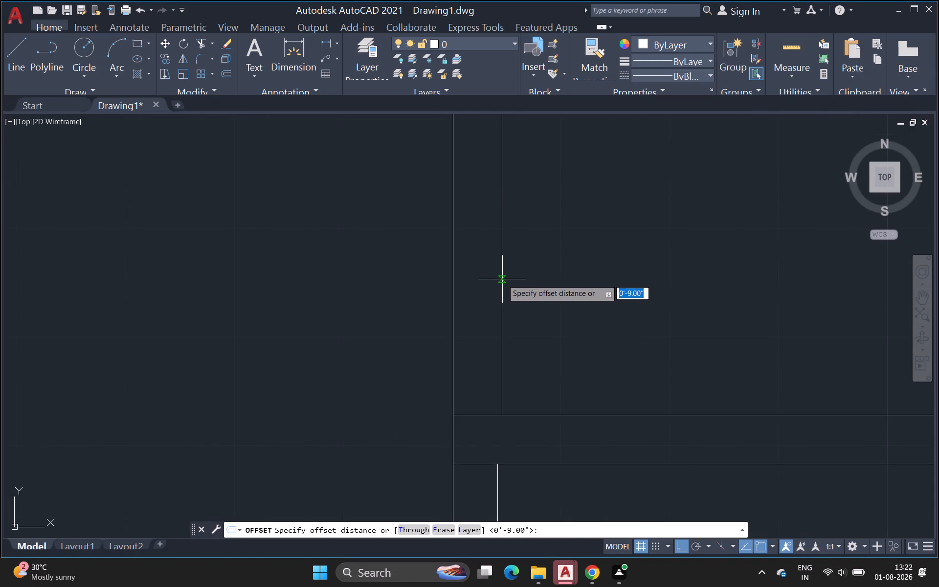
pyautogui.click(502, 279)
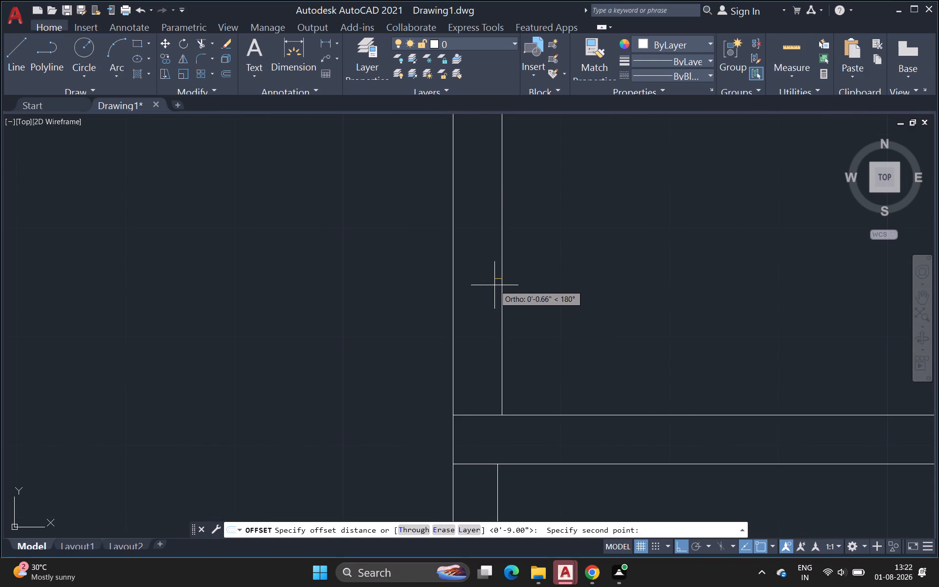
pyautogui.press('1')
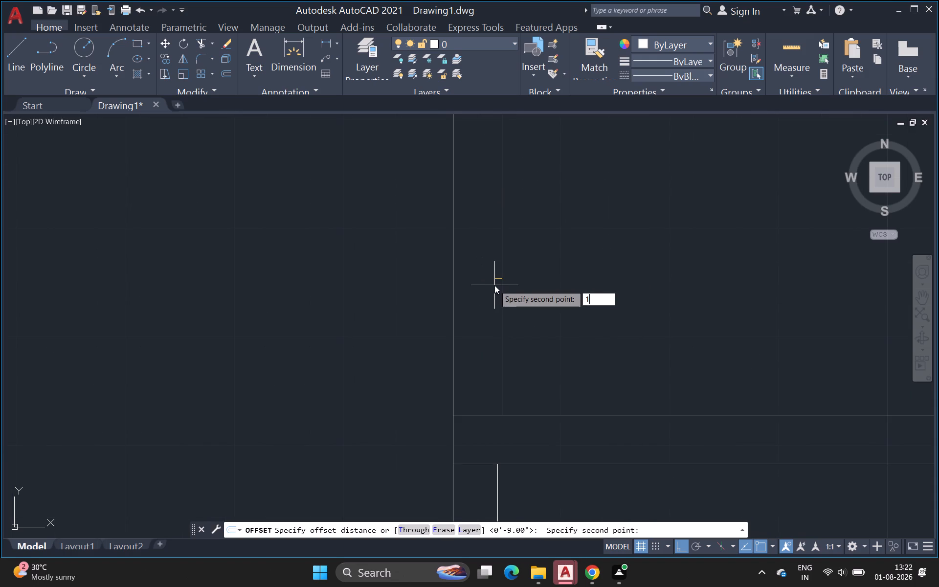
pyautogui.scroll(-4, 545, 316)
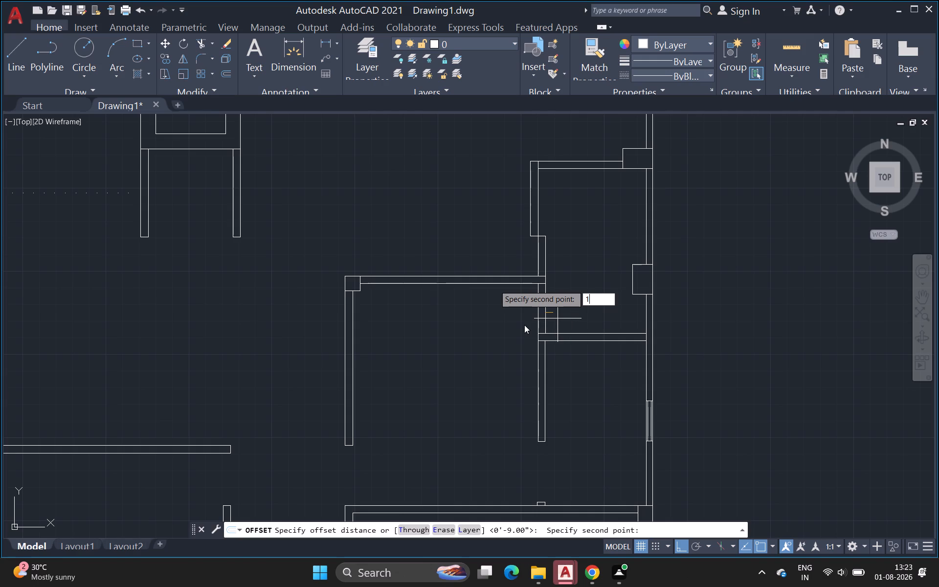
pyautogui.hotkey('shift', '"')
pyautogui.press('Return')
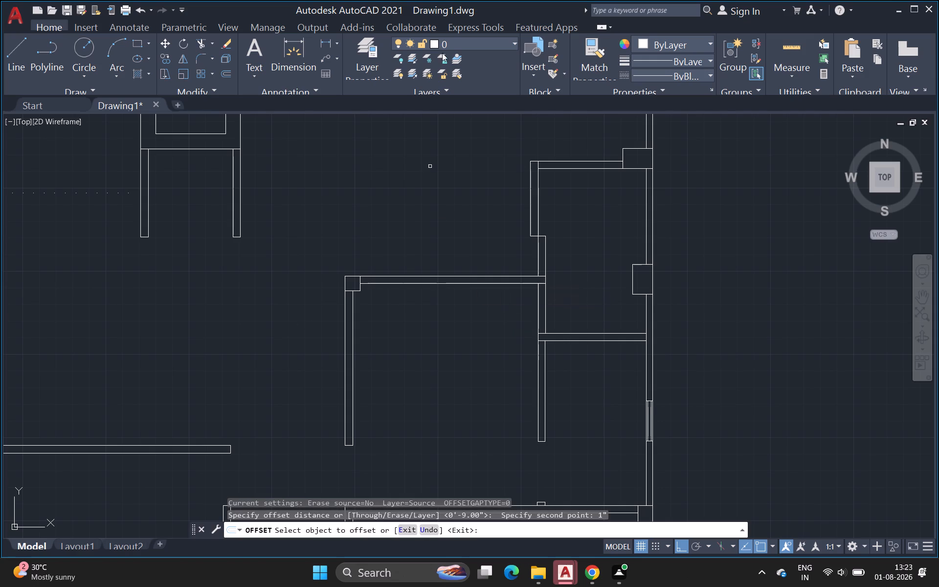
pyautogui.scroll(3, 539, 306)
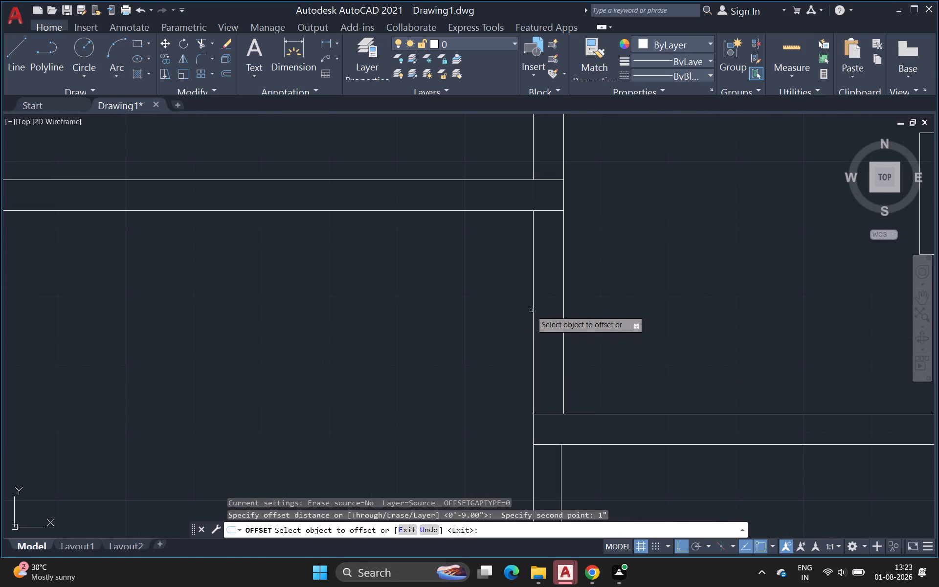
pyautogui.click(533, 310)
pyautogui.click(544, 311)
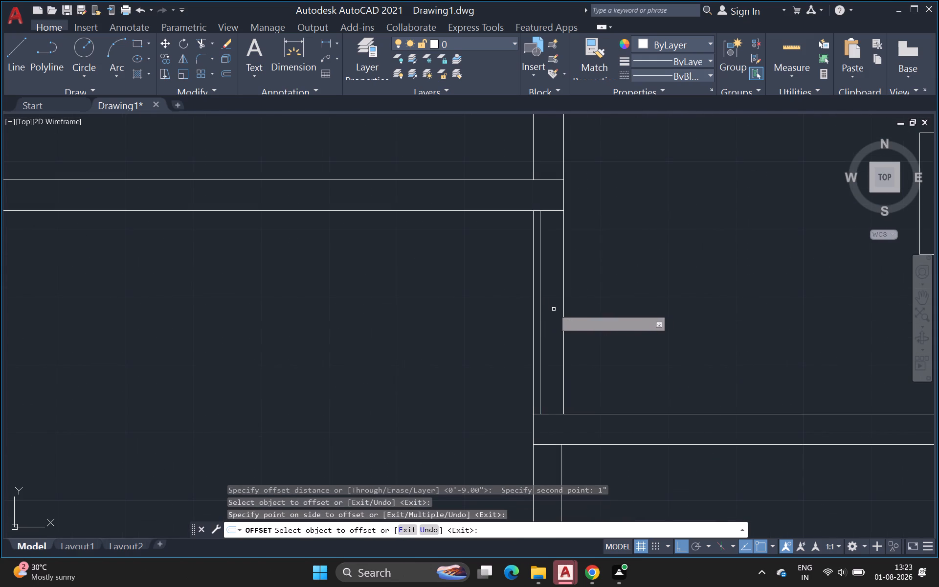
pyautogui.click(564, 307)
pyautogui.click(552, 306)
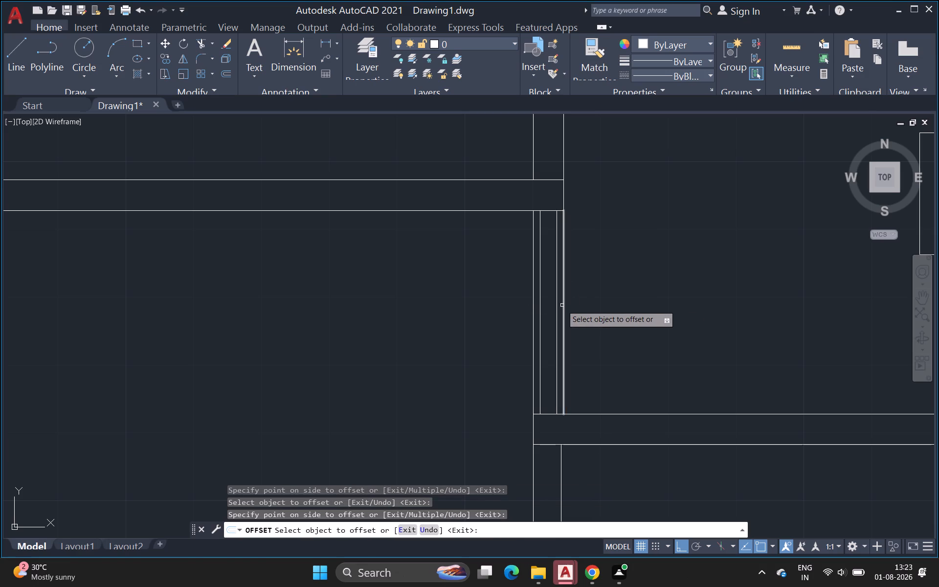
# Undo both 1" offsets inside the short vertical wall between the two horizontal partitions near the right-side columns.
pyautogui.scroll(-5, 565, 309)
pyautogui.scroll(4, 585, 314)
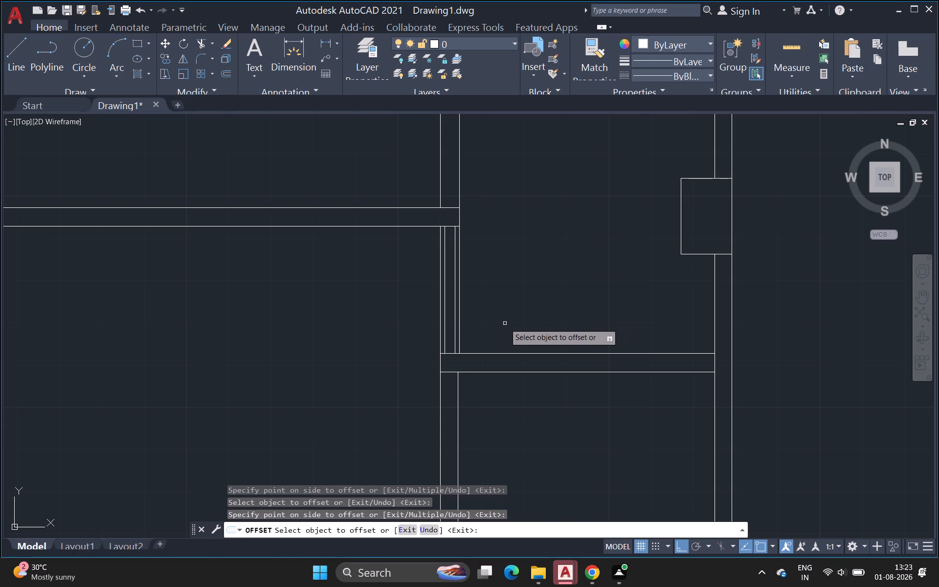
pyautogui.scroll(-4, 503, 294)
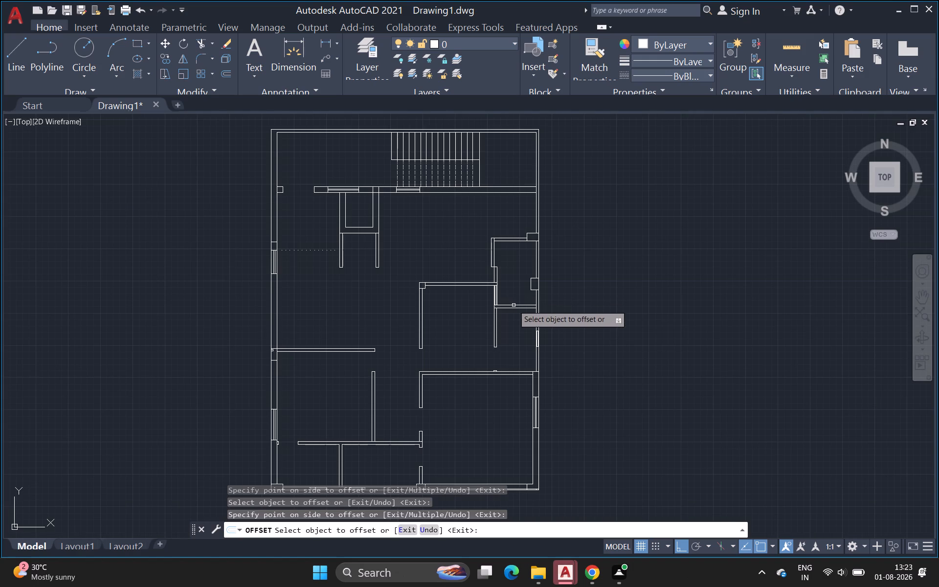
pyautogui.scroll(3, 513, 313)
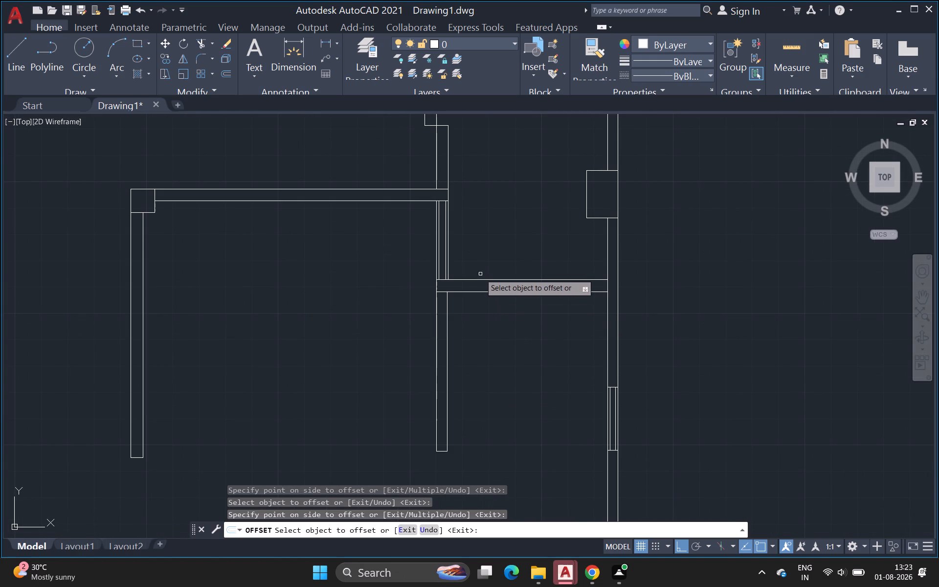
pyautogui.hotkey('ctrl', 'z')
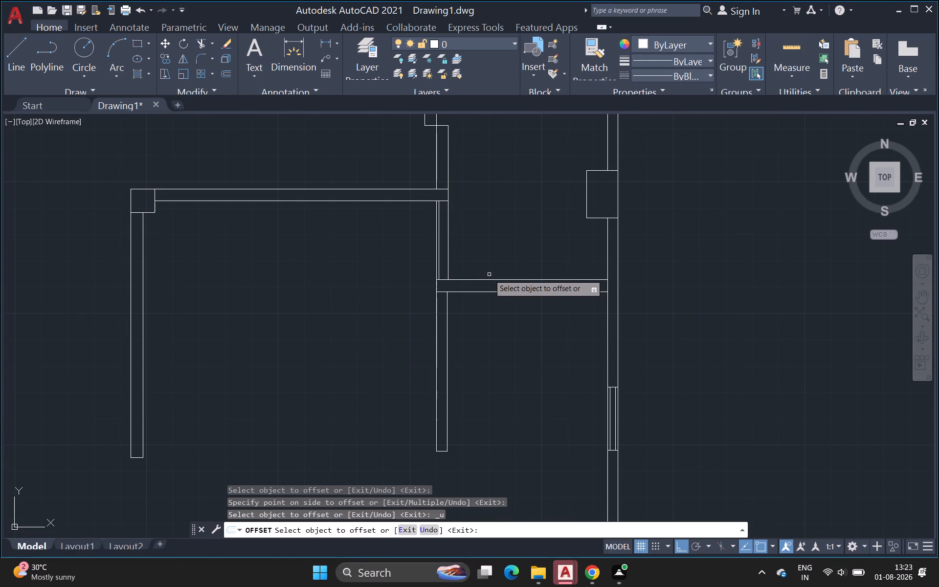
pyautogui.hotkey('ctrl', 'z')
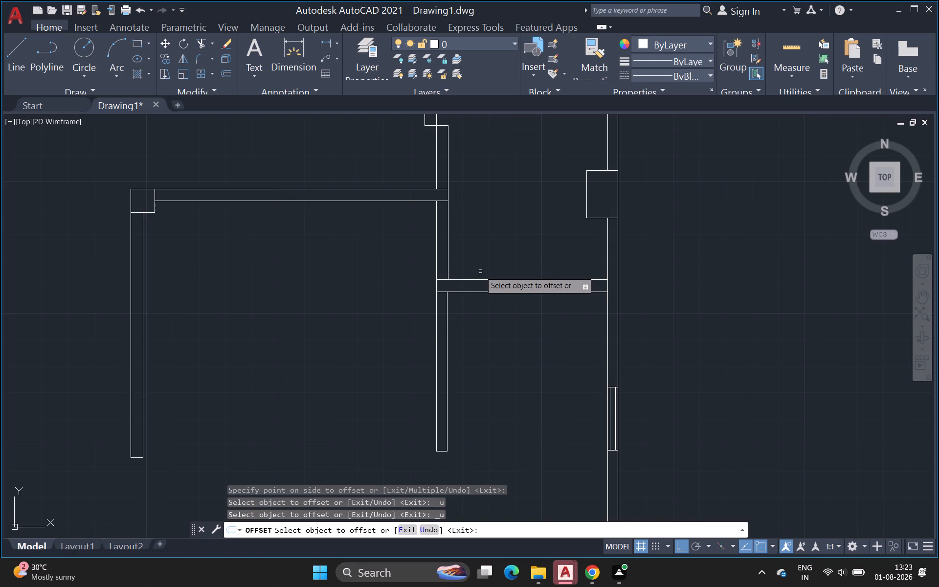
# Restart Offset with a distance of 1.5" for the short vertical wall's faces.
pyautogui.press('space')
pyautogui.press('space')
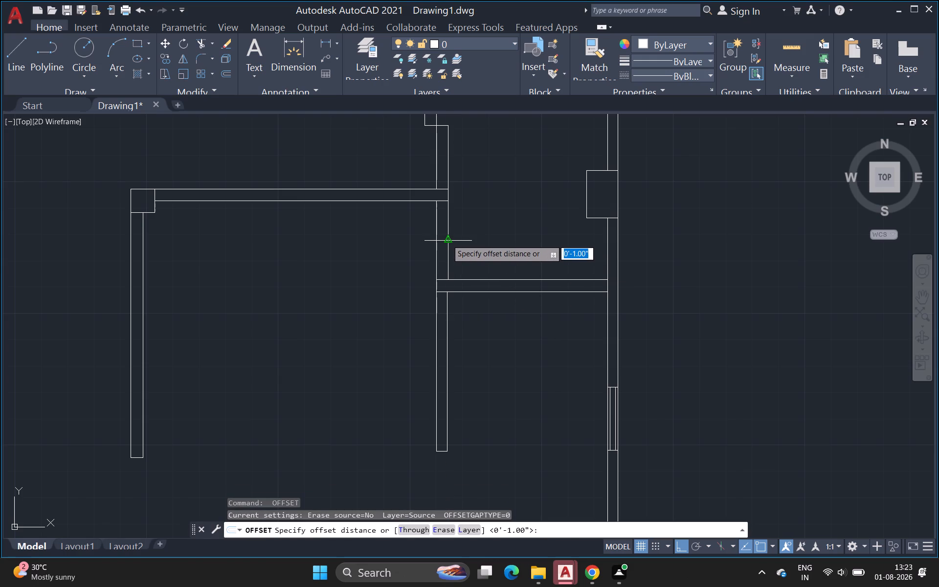
pyautogui.click(447, 240)
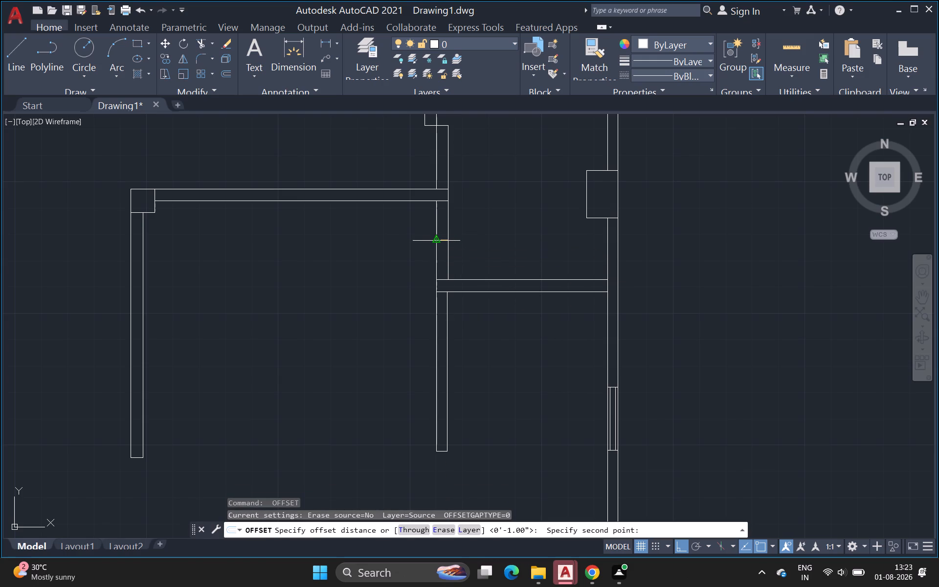
pyautogui.press('1')
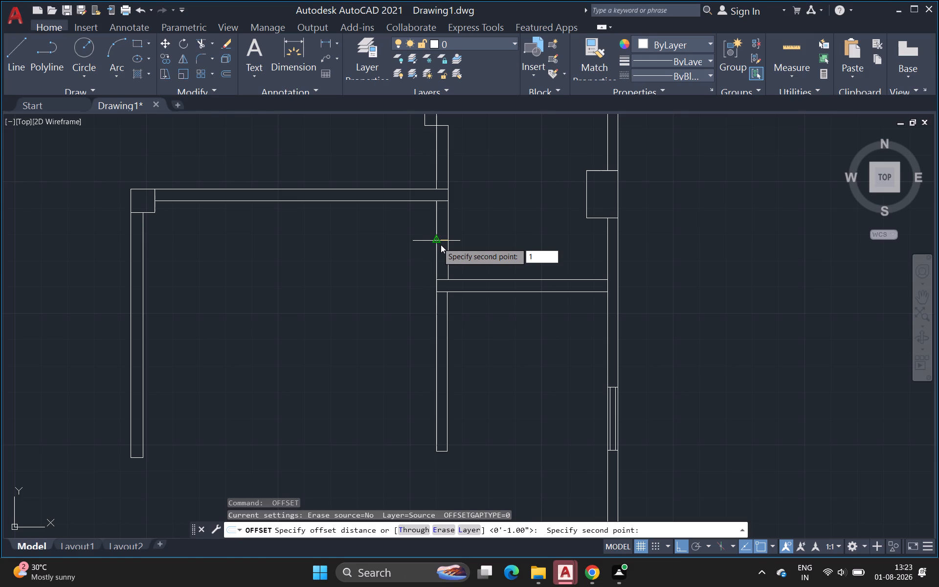
pyautogui.press('.')
pyautogui.press('5')
pyautogui.hotkey('shift', '"')
pyautogui.press('Return')
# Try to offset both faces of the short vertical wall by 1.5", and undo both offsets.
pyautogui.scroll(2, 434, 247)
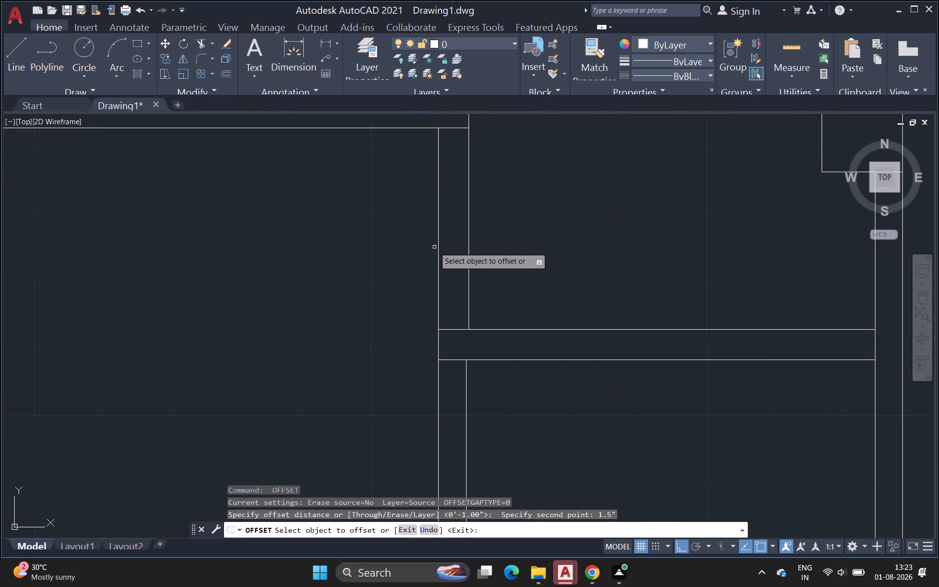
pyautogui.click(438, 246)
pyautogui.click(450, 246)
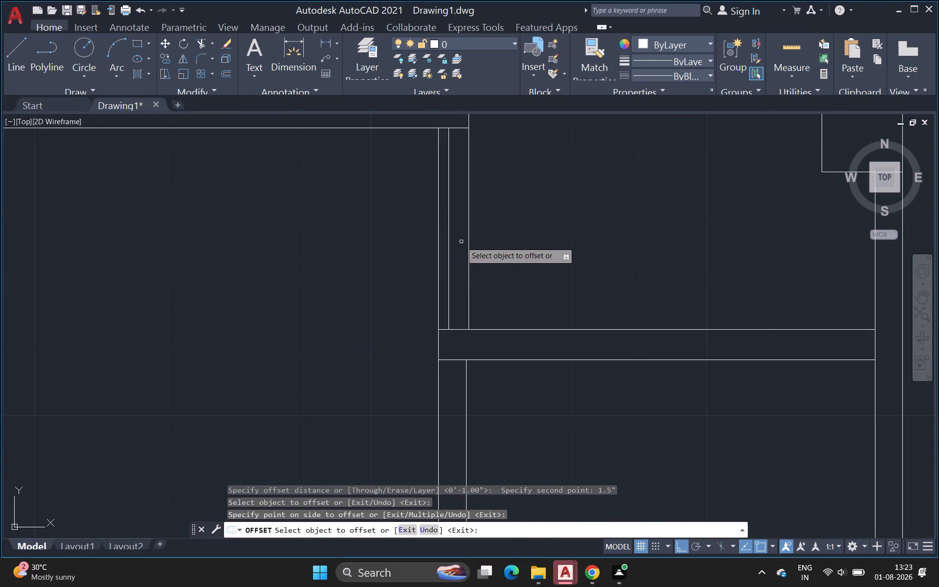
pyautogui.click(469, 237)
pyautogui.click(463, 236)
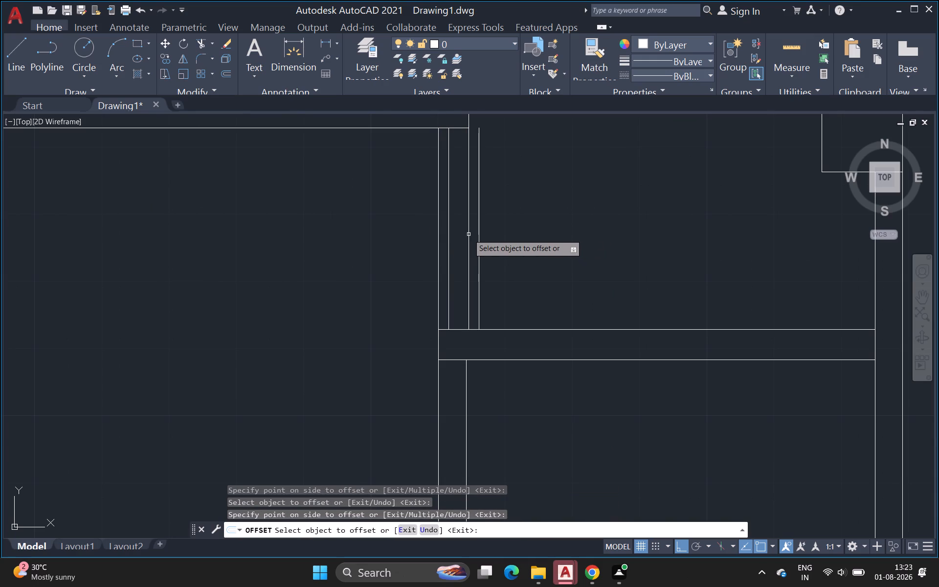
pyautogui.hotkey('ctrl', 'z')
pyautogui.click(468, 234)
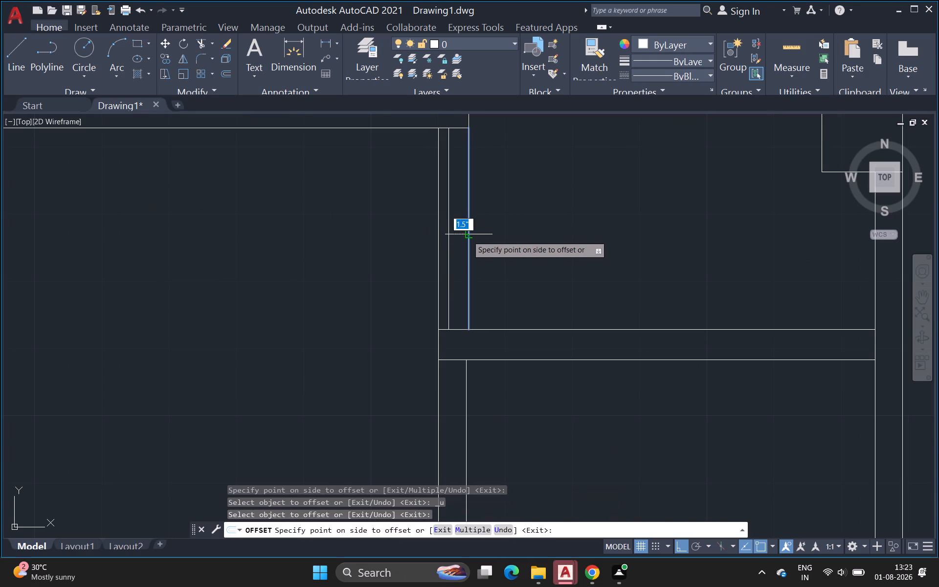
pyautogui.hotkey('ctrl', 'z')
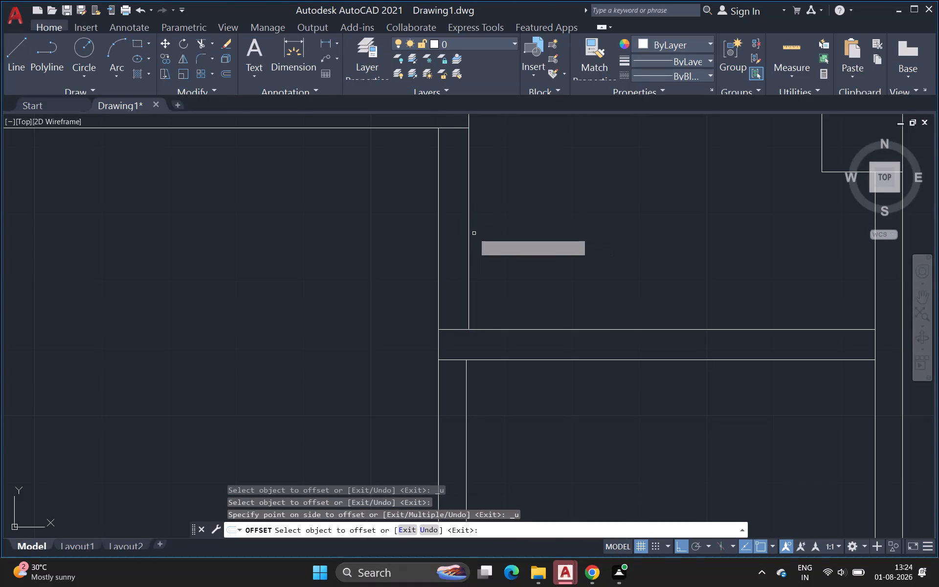
# Offset the left and right faces of the short vertical wall 1.5" inward into the wall and end the command.
pyautogui.click(437, 235)
pyautogui.click(447, 236)
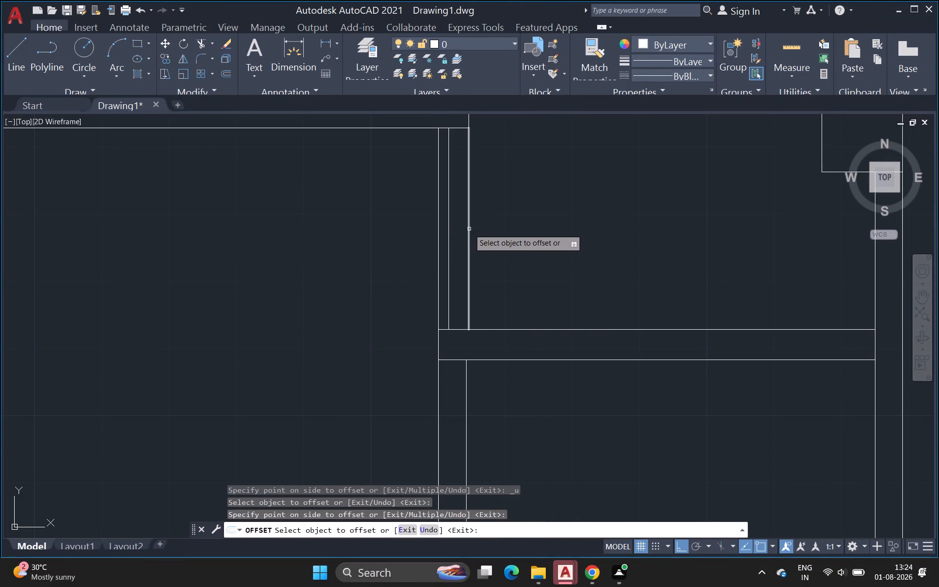
pyautogui.click(469, 229)
pyautogui.click(461, 230)
pyautogui.scroll(-1, 492, 245)
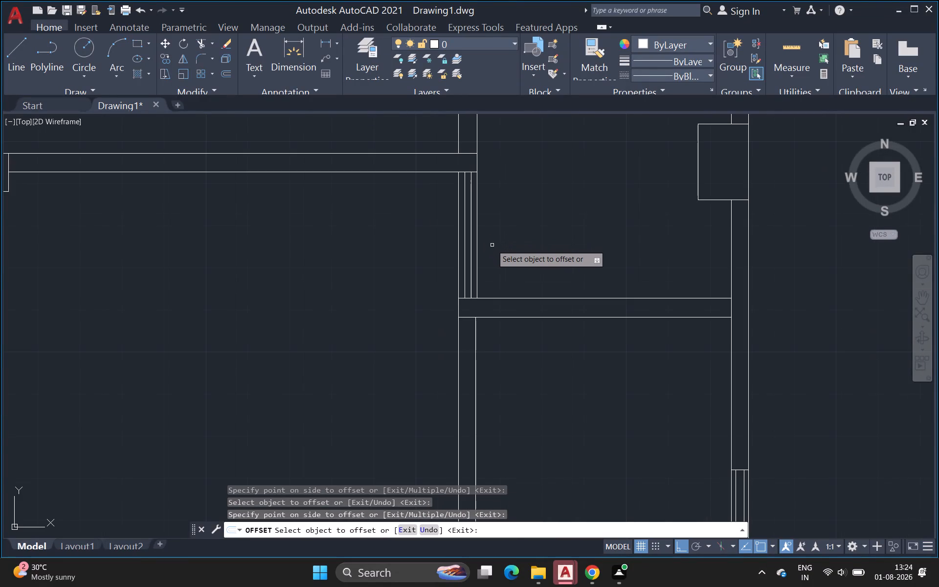
pyautogui.press('Escape')
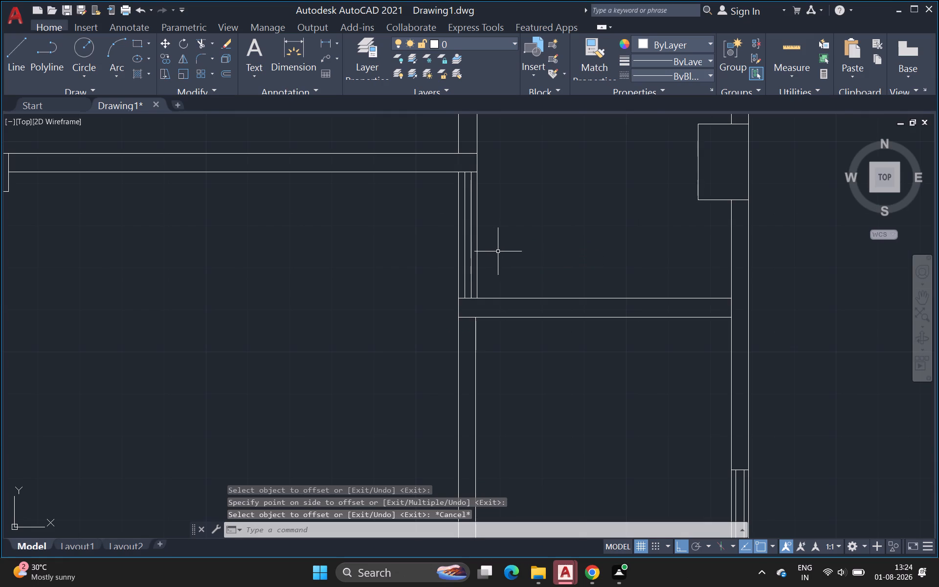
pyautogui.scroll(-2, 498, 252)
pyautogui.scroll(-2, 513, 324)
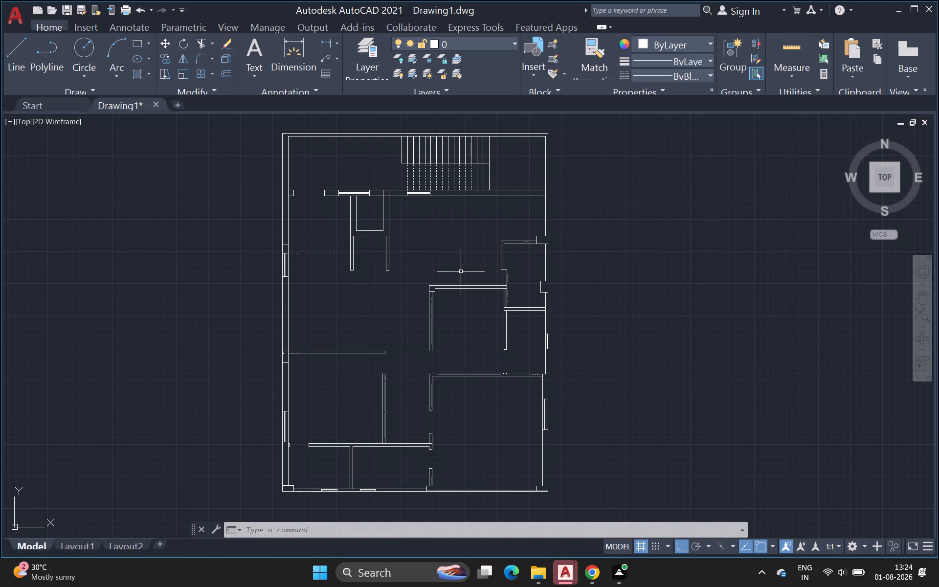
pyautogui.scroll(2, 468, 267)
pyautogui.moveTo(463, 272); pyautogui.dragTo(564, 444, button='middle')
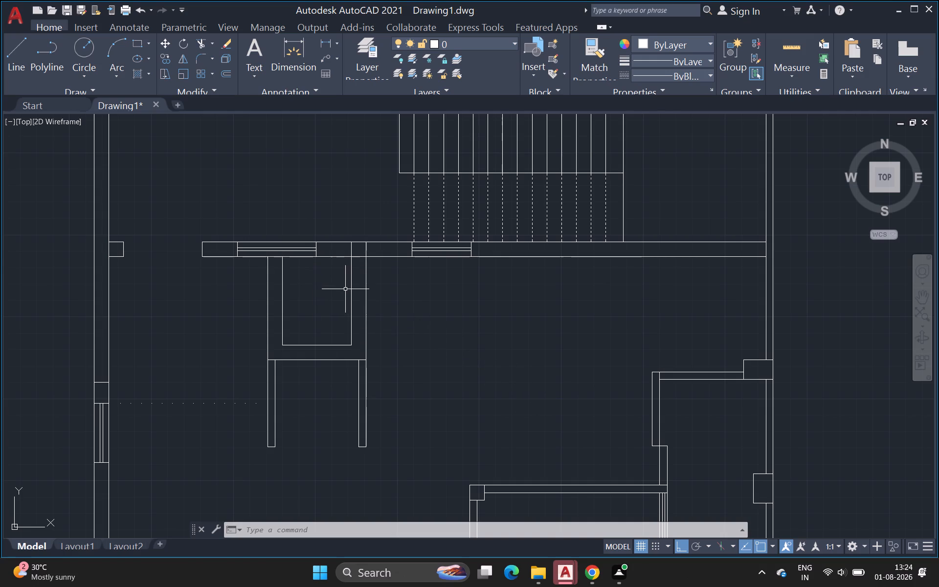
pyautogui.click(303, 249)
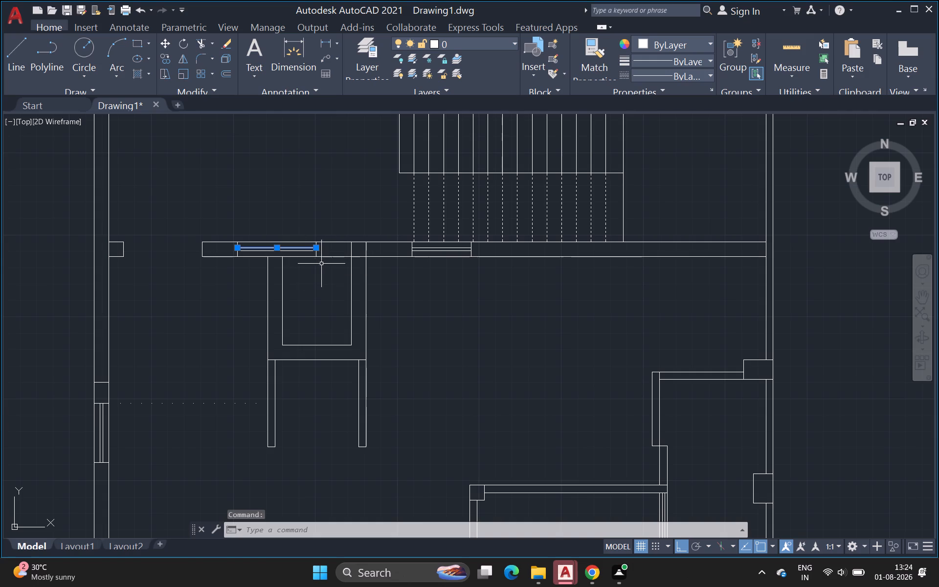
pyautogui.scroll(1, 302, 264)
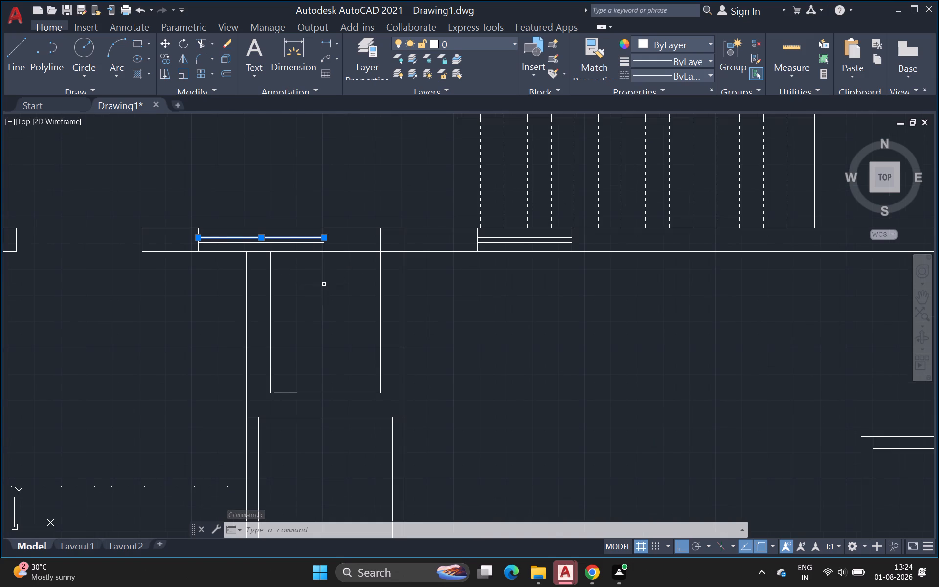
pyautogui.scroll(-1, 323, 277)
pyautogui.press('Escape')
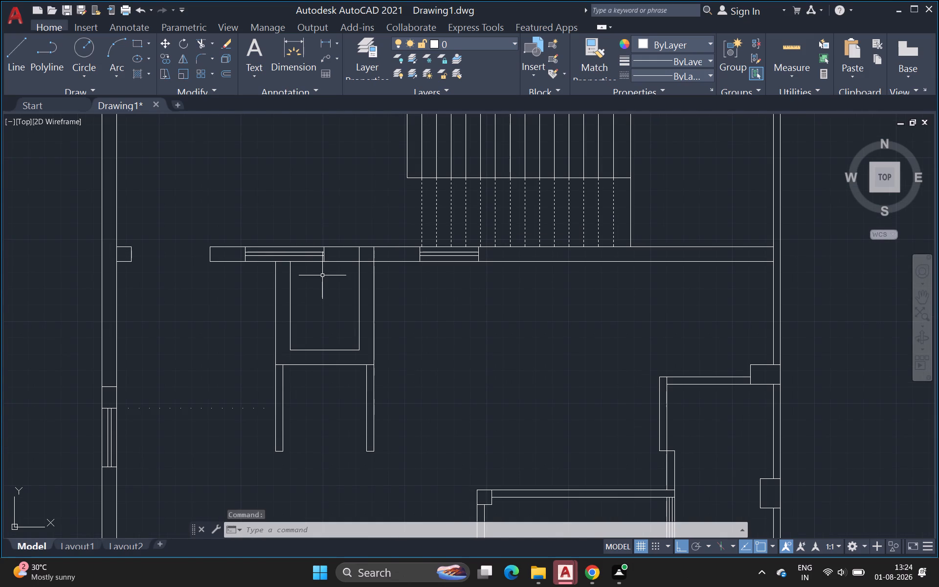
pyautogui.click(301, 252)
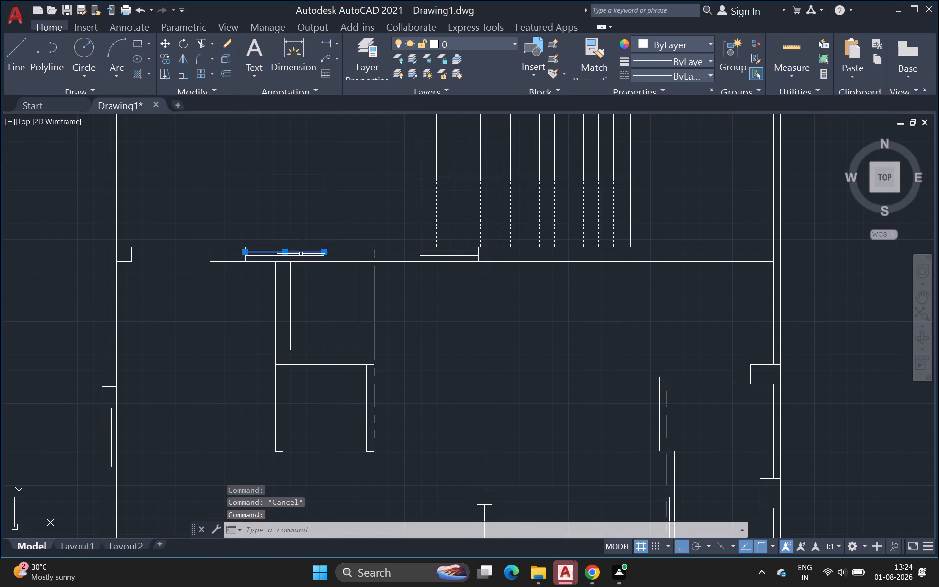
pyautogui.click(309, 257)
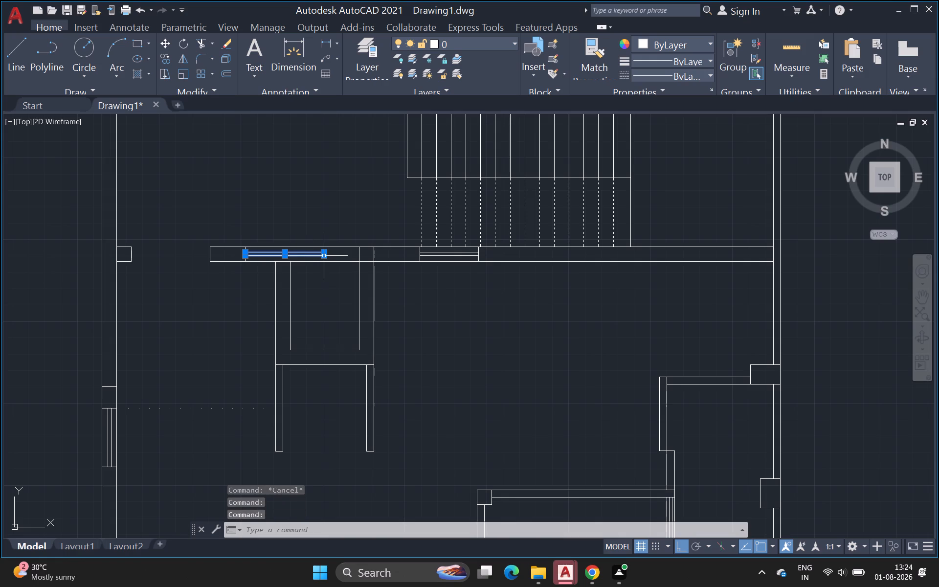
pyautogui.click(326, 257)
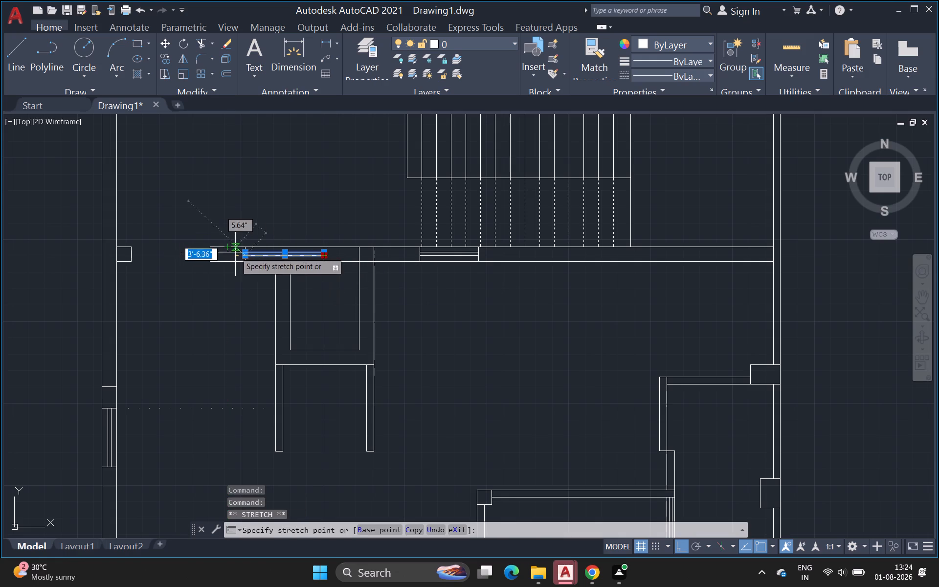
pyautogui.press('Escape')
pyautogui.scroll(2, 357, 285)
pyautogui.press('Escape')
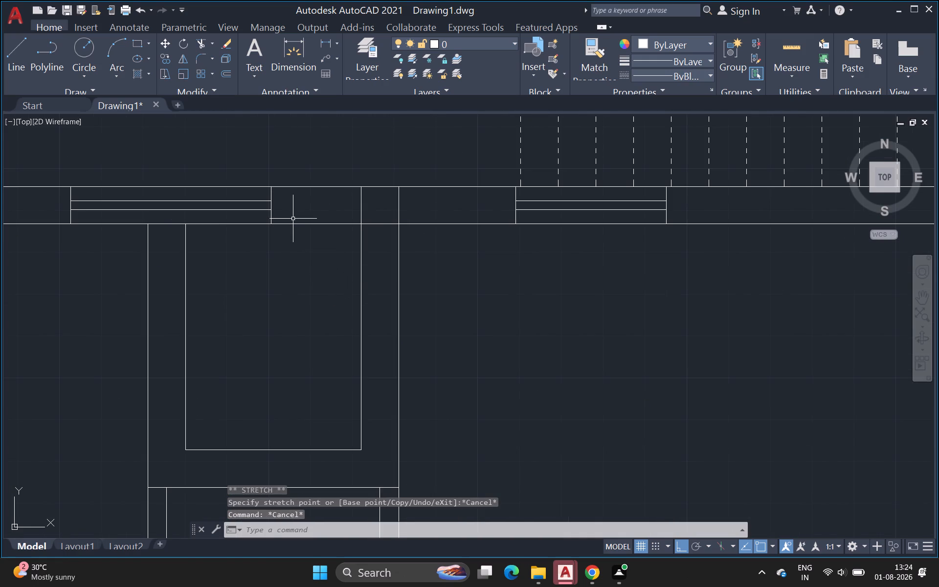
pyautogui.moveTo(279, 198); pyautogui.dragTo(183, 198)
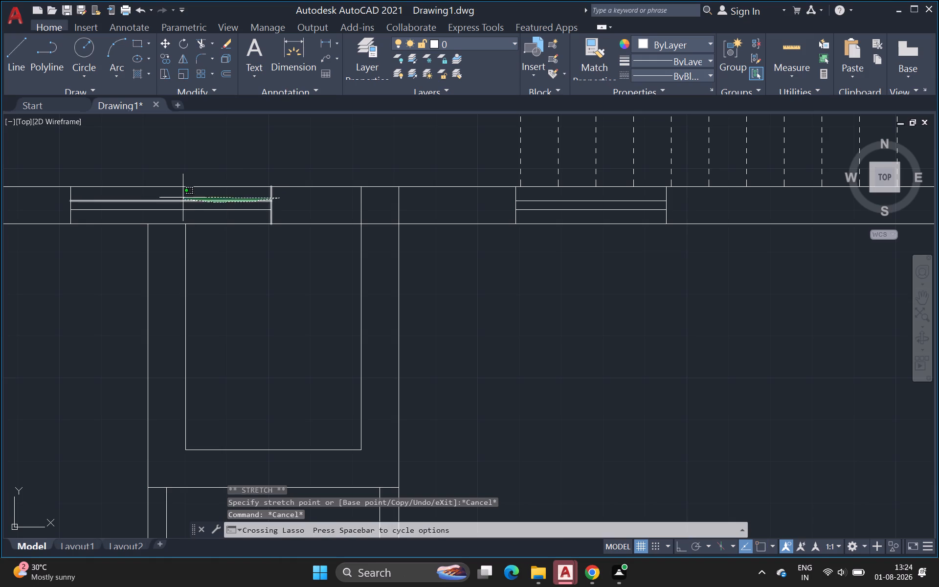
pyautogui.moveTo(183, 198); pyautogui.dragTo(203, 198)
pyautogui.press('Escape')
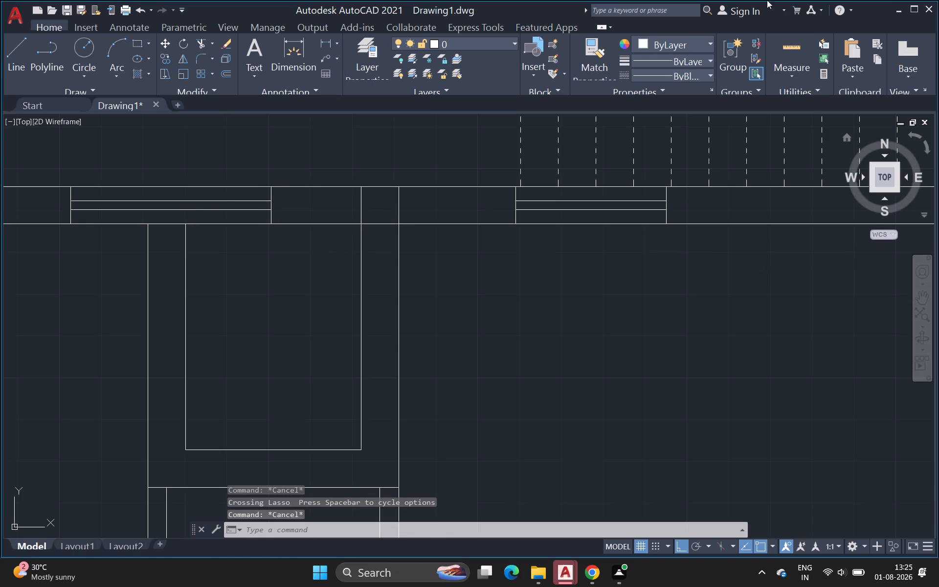
# Erase the two pane lines and the right end line of the left window in the horizontal wall below the staircase.
pyautogui.click(239, 199)
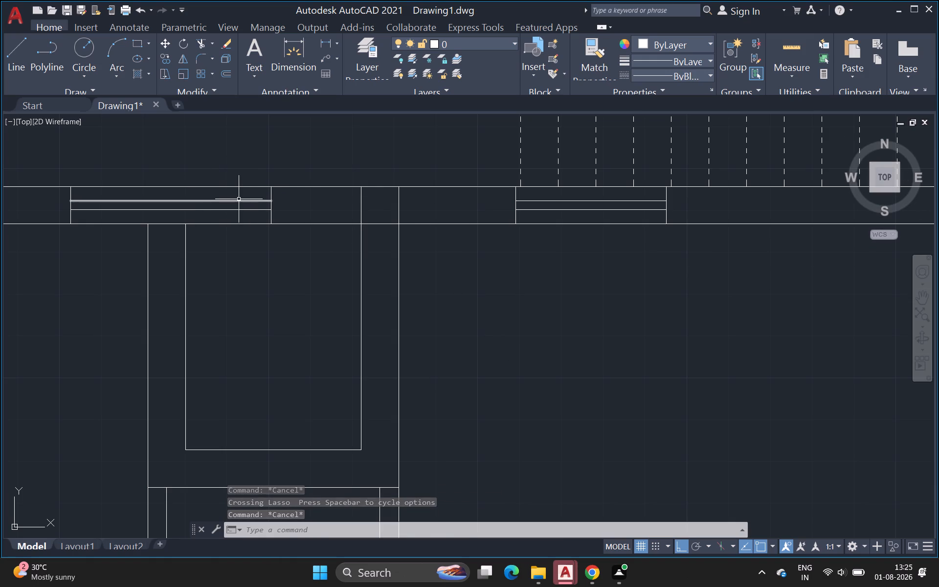
pyautogui.click(240, 200)
pyautogui.click(240, 200)
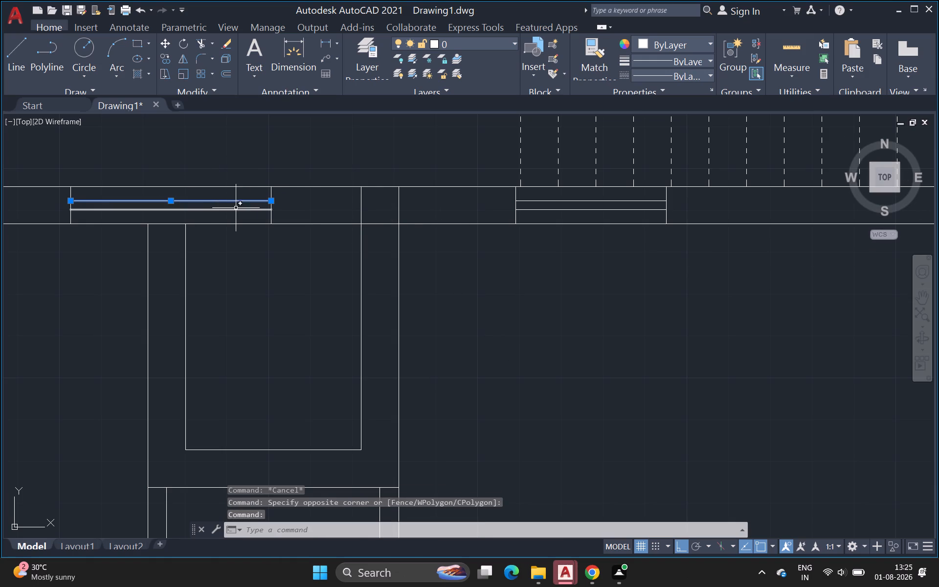
pyautogui.press('Delete')
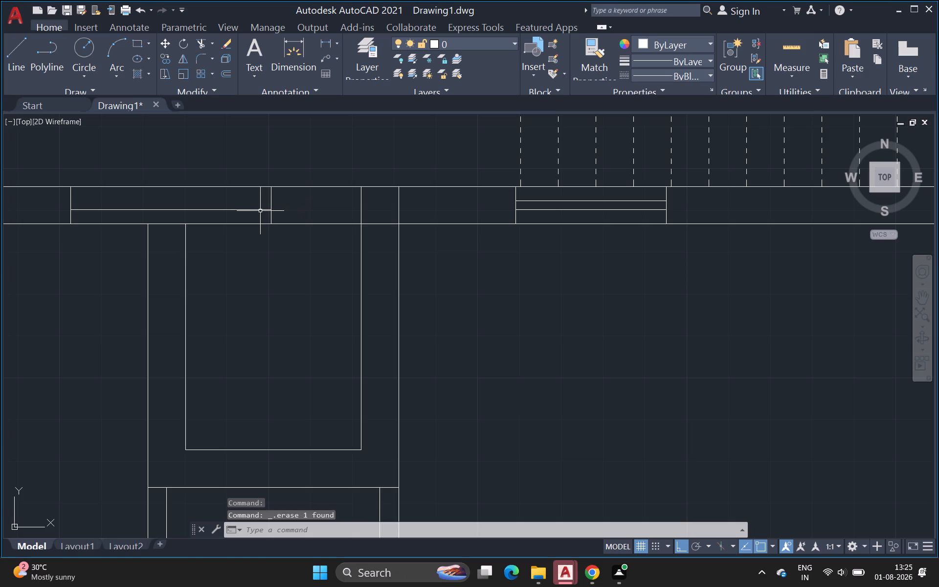
pyautogui.click(261, 209)
pyautogui.press('Delete')
pyautogui.click(271, 202)
pyautogui.press('Delete')
# Erase the remaining left end line of the removed window in the horizontal wall below the staircase.
pyautogui.moveTo(67, 205); pyautogui.dragTo(74, 204)
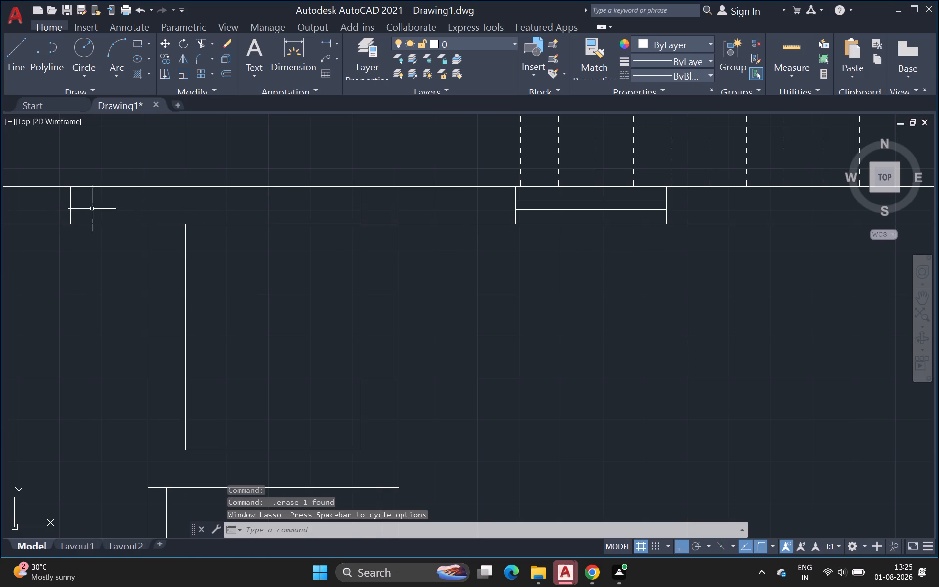
pyautogui.click(72, 200)
pyautogui.click(71, 203)
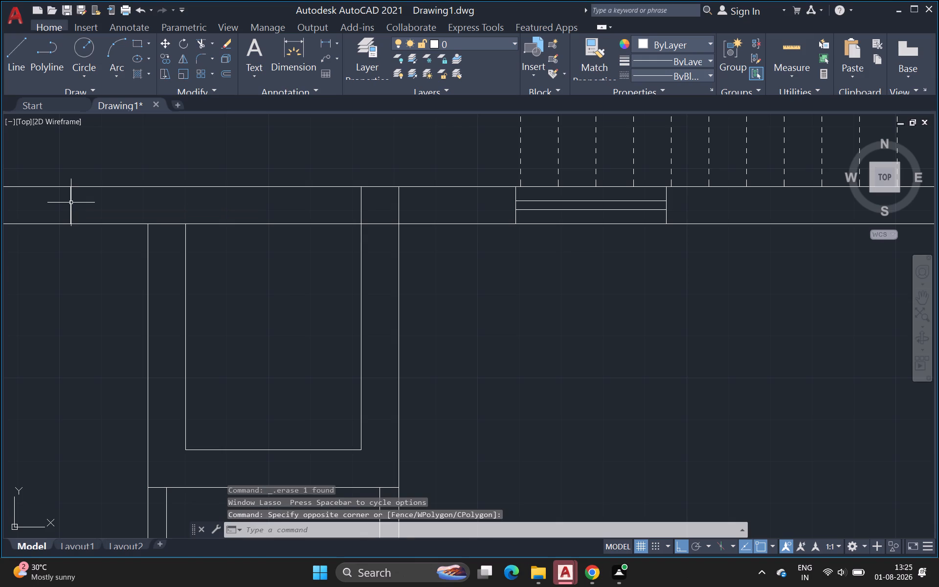
pyautogui.click(71, 202)
pyautogui.click(71, 202)
pyautogui.press('Delete')
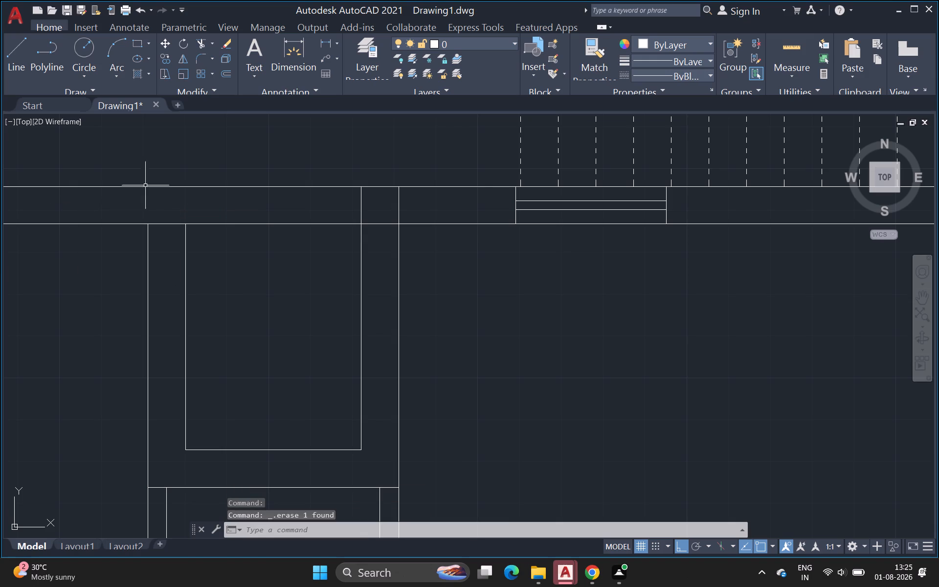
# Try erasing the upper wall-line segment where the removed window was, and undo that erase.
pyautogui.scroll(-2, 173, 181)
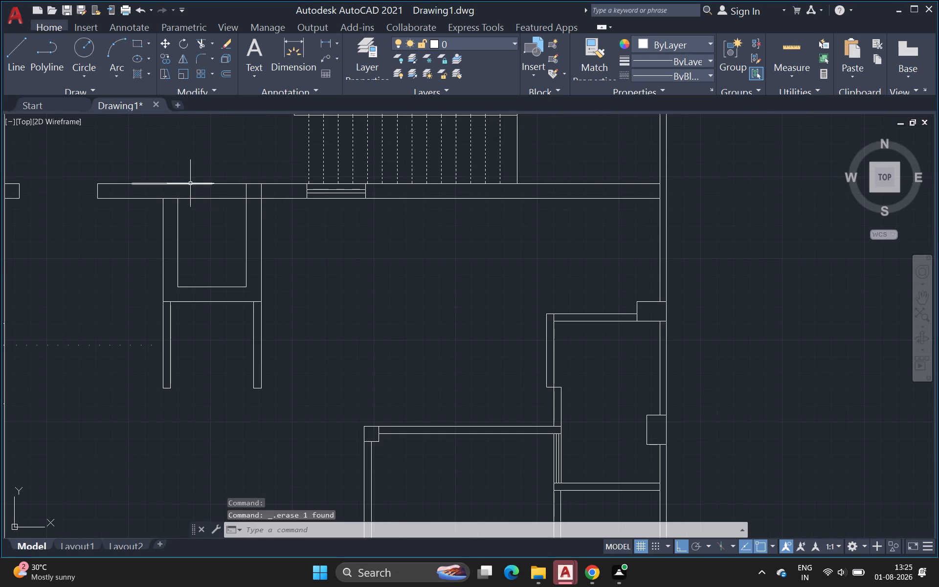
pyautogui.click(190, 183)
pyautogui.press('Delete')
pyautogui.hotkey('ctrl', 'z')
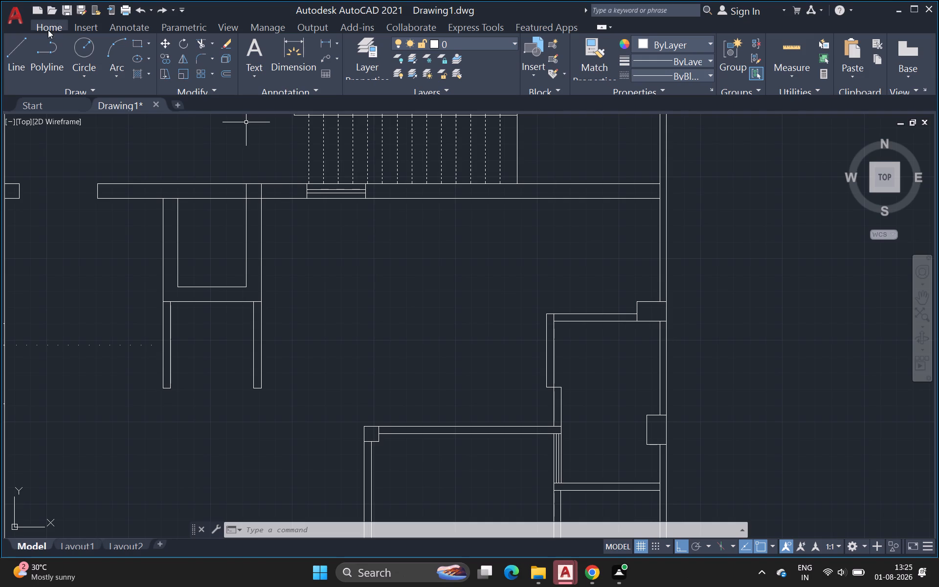
# Draw two vertical lines across the horizontal wall, extending the inner and outer left faces of the U-shaped wall outline to its upper line.
pyautogui.click(23, 50)
pyautogui.scroll(2, 158, 188)
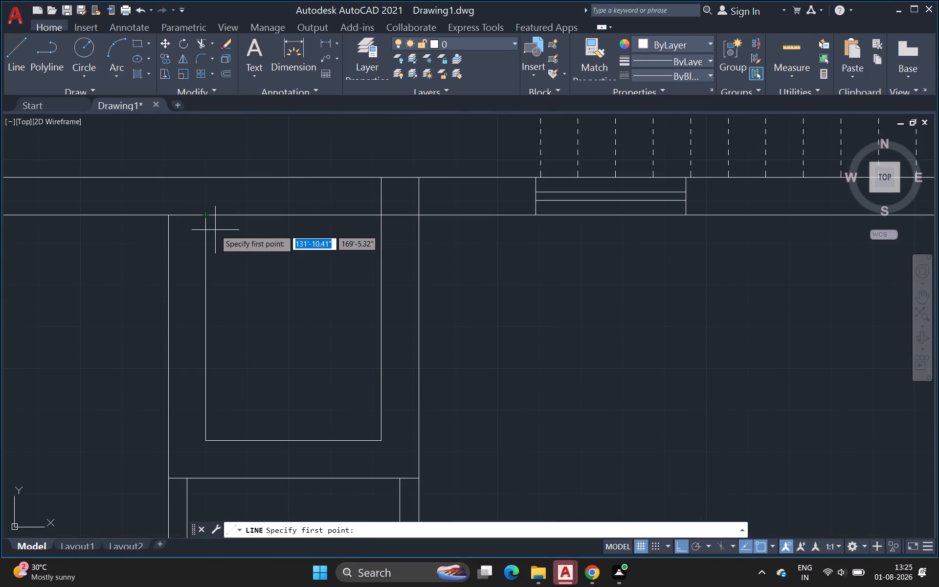
pyautogui.click(207, 219)
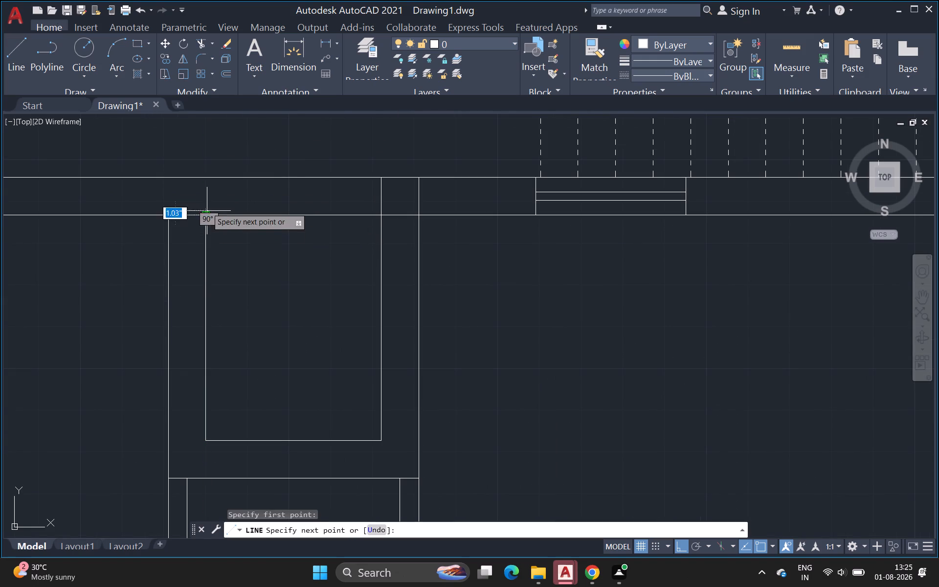
pyautogui.click(207, 173)
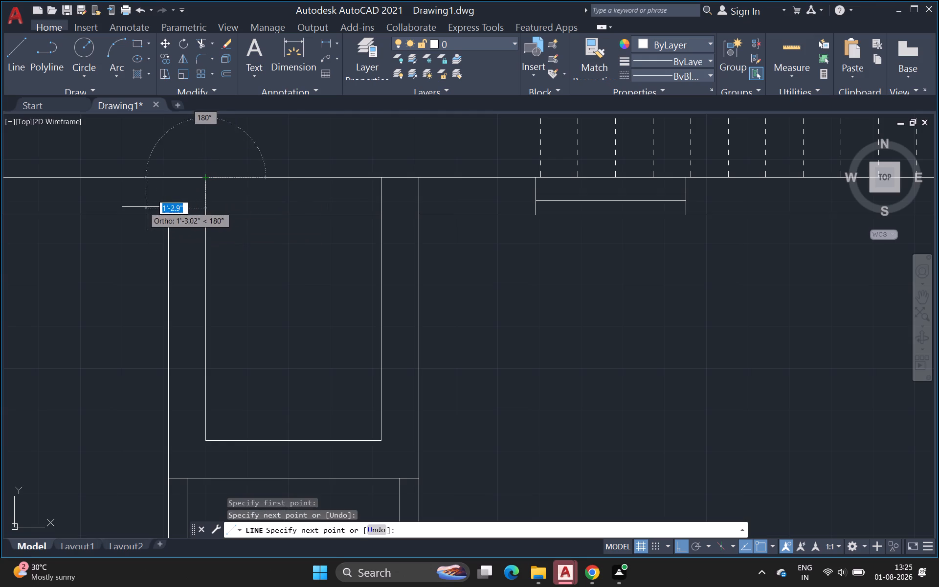
pyautogui.press('space')
pyautogui.press('space')
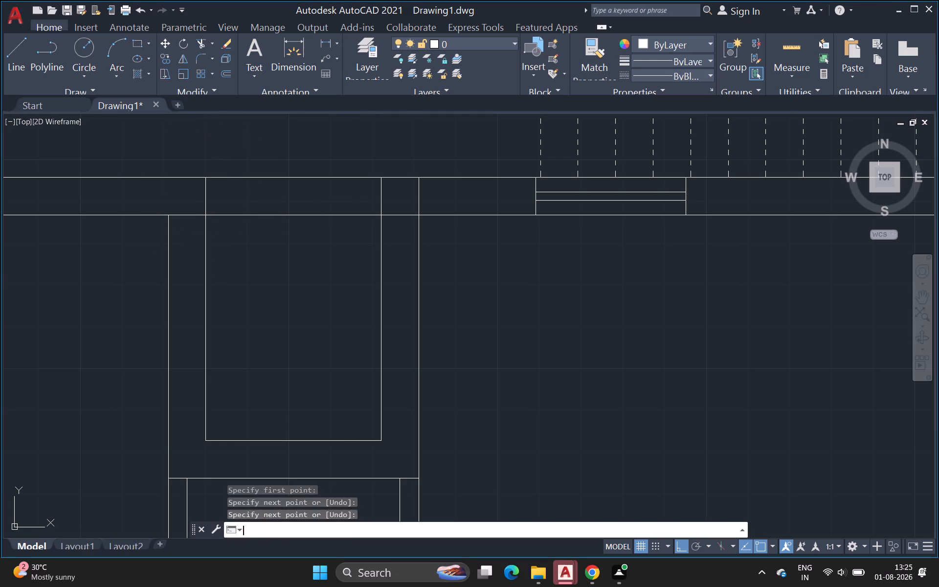
pyautogui.click(169, 220)
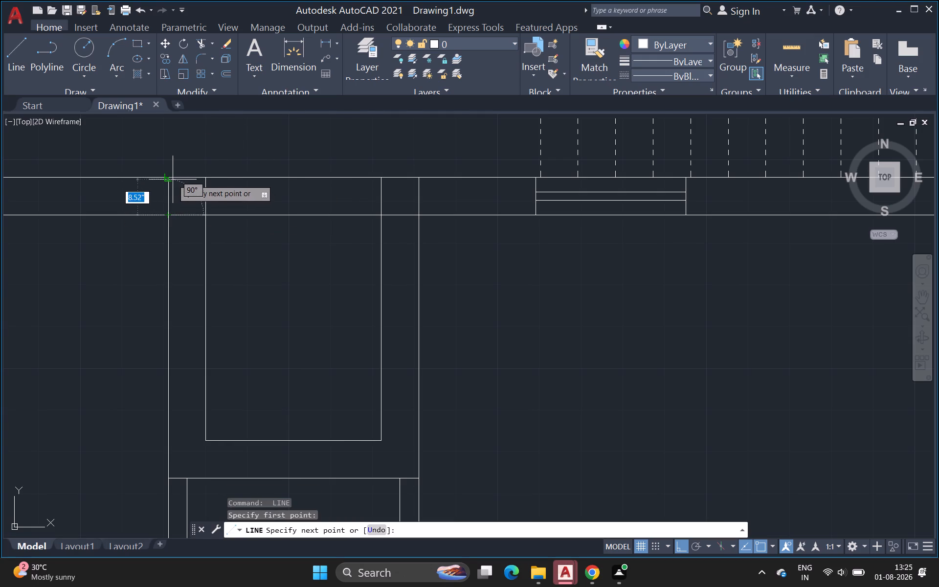
pyautogui.click(172, 179)
pyautogui.press('space')
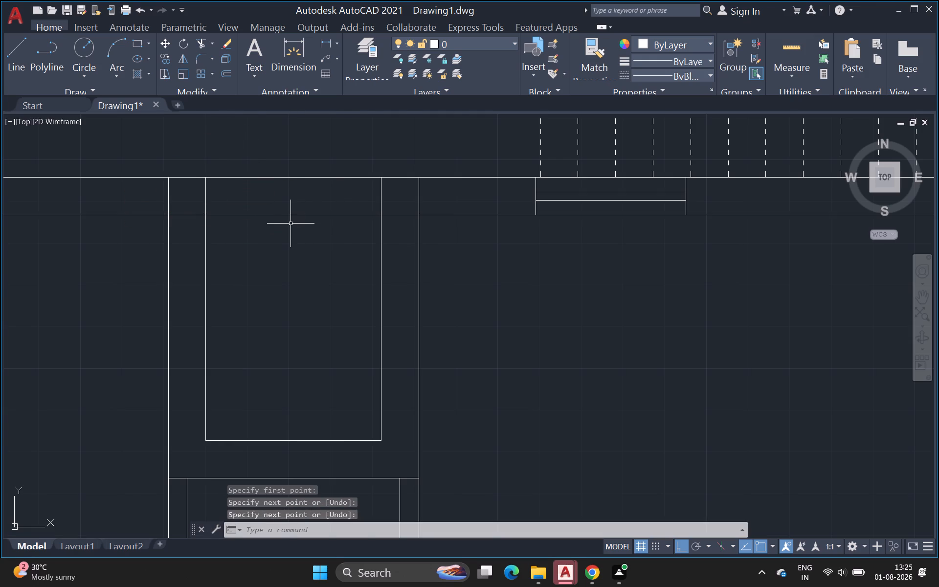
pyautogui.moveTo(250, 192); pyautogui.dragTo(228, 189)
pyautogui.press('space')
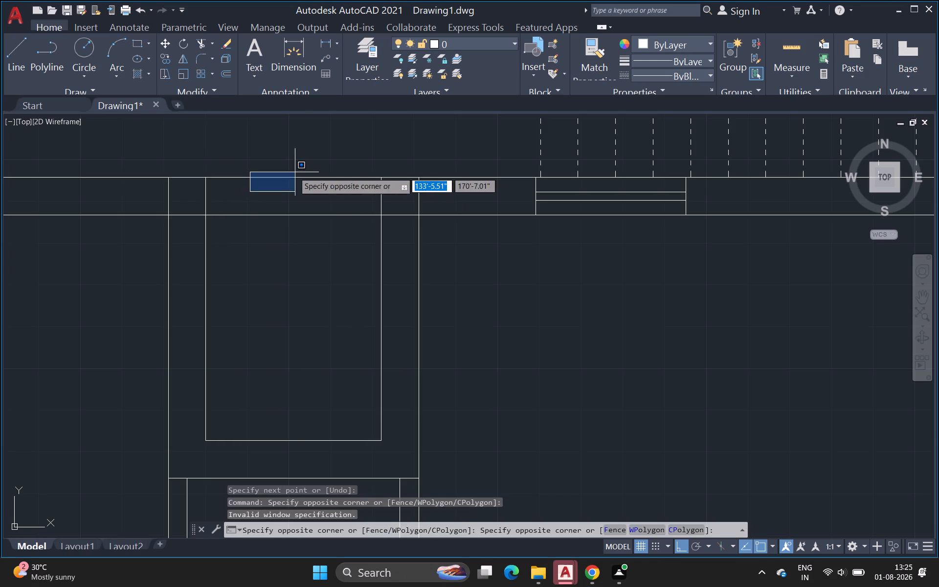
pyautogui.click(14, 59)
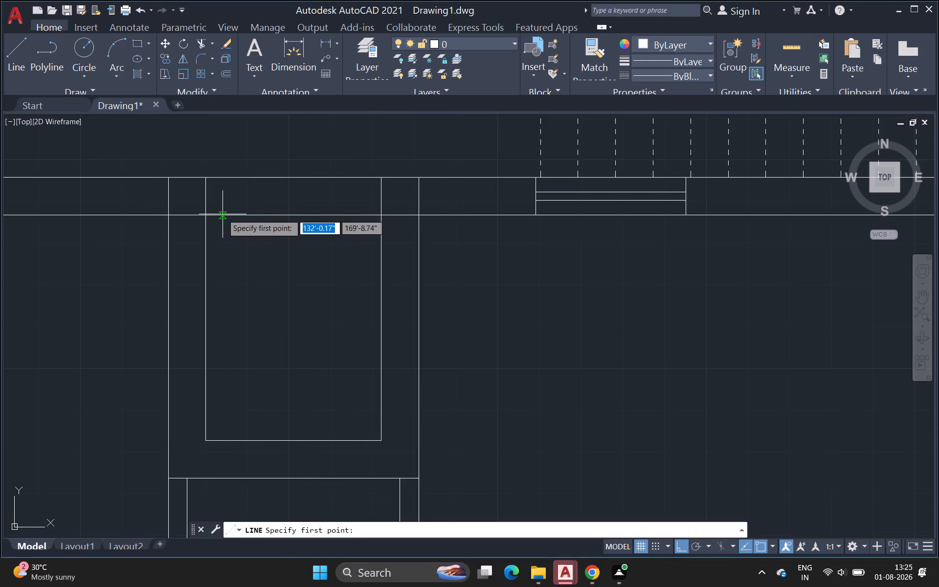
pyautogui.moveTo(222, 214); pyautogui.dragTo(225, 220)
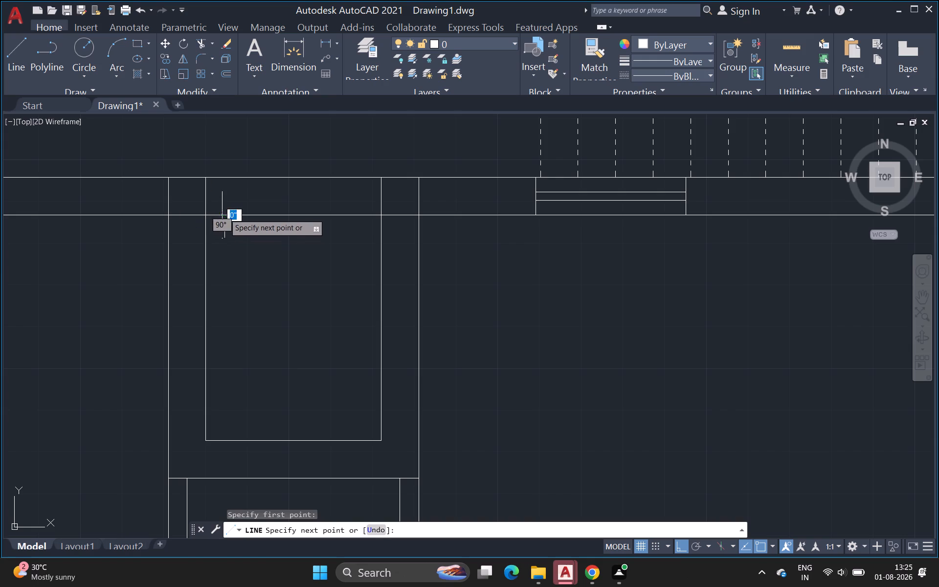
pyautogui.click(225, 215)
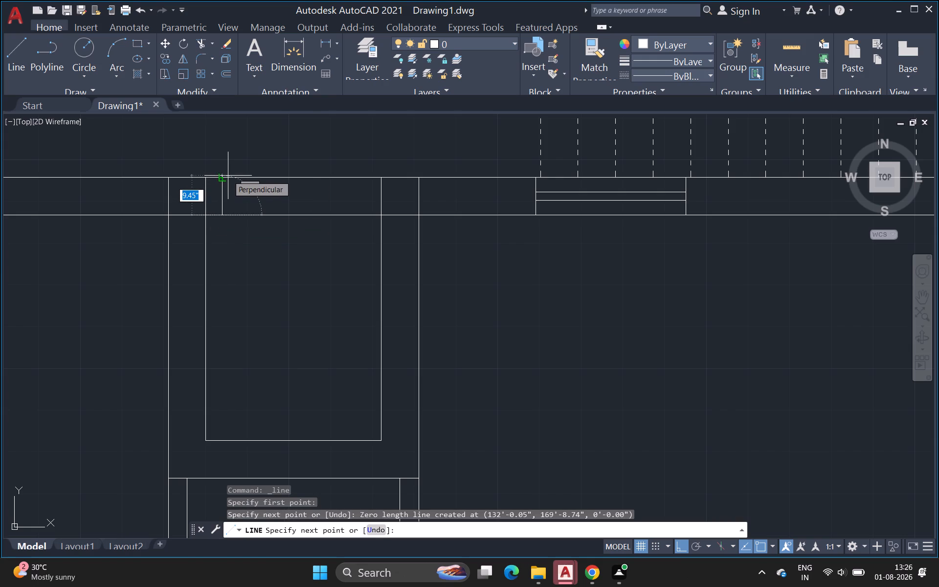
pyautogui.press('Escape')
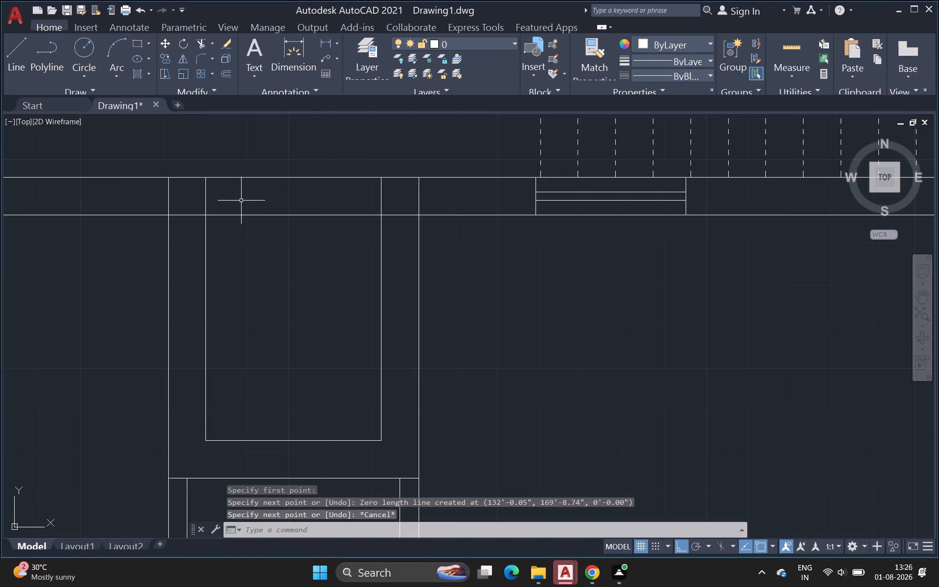
# Draw a vertical line across the horizontal wall's thickness, just right of the U-shaped outline's inner left face.
pyautogui.press('space')
pyautogui.press('space')
pyautogui.click(241, 214)
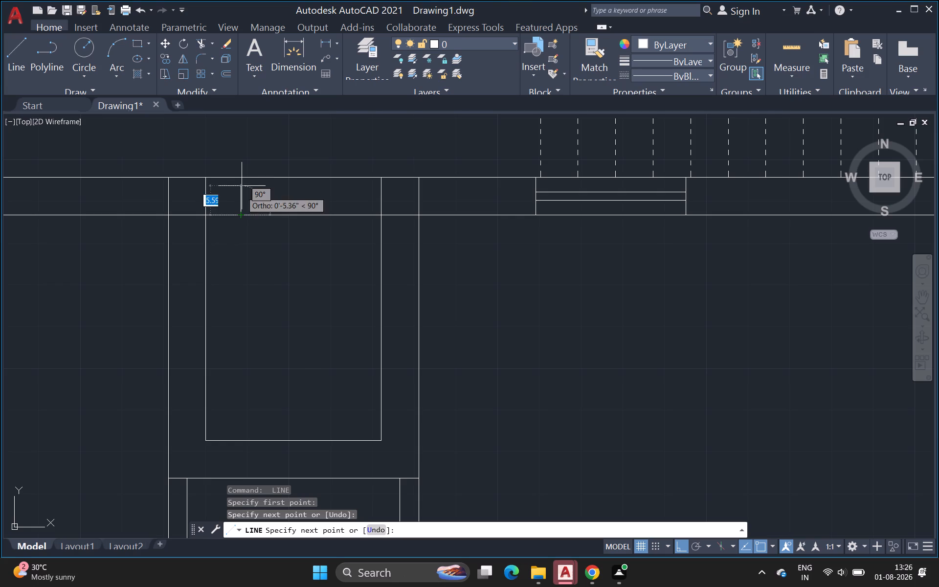
pyautogui.click(240, 180)
pyautogui.press('space')
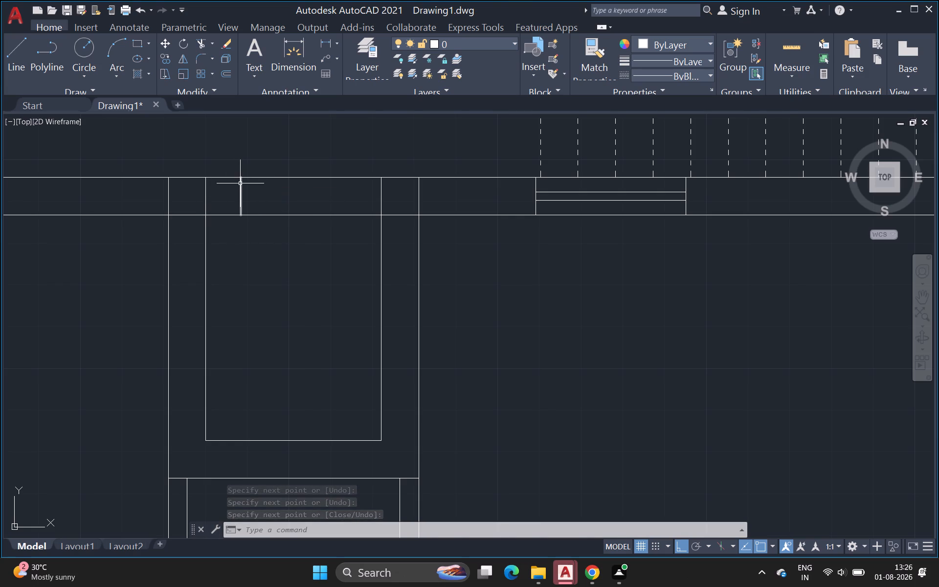
# Draw a 9" vertical line across the horizontal wall's thickness, a short distance right of the wall's left end.
pyautogui.press('space')
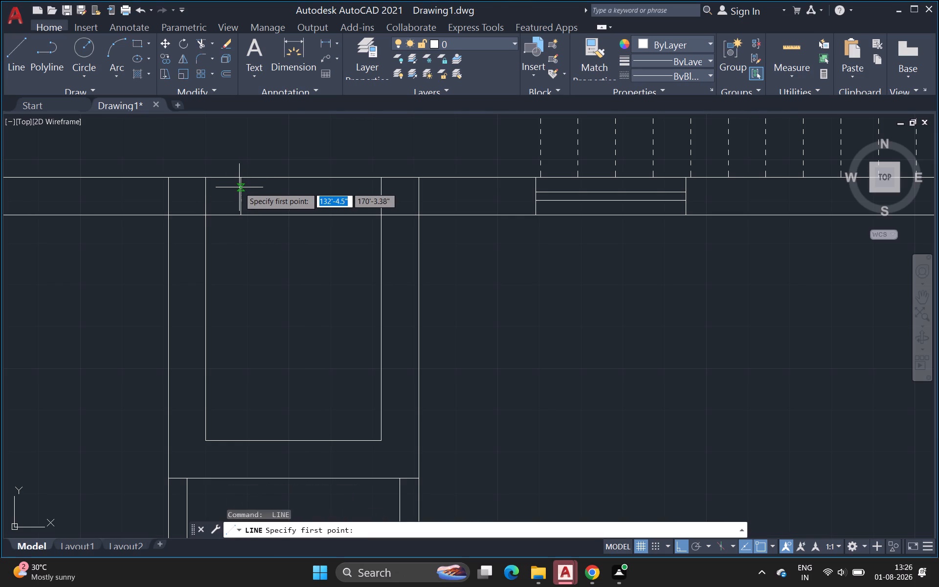
pyautogui.scroll(-2, 240, 204)
pyautogui.moveTo(240, 205); pyautogui.dragTo(275, 218, button='middle')
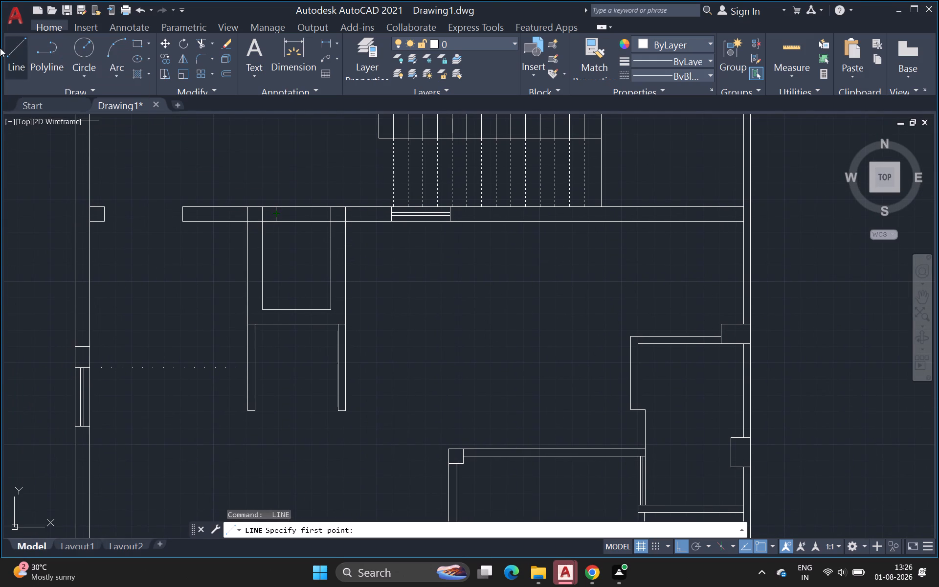
pyautogui.click(17, 43)
pyautogui.scroll(2, 175, 206)
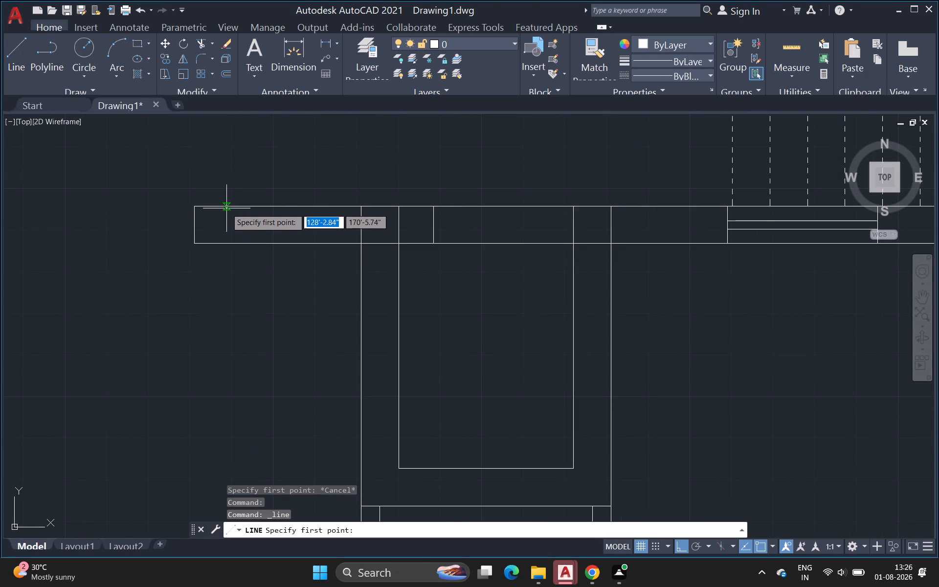
pyautogui.click(226, 206)
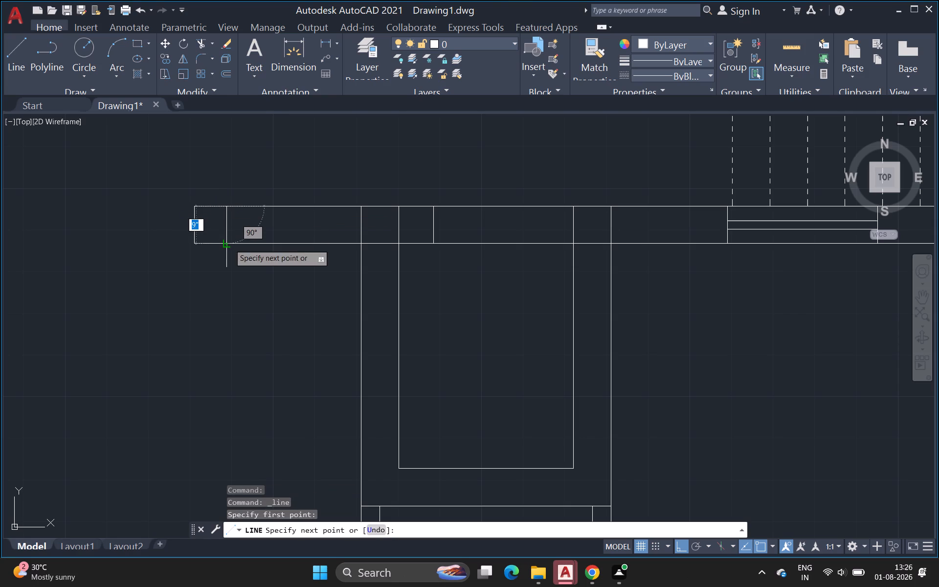
pyautogui.click(229, 244)
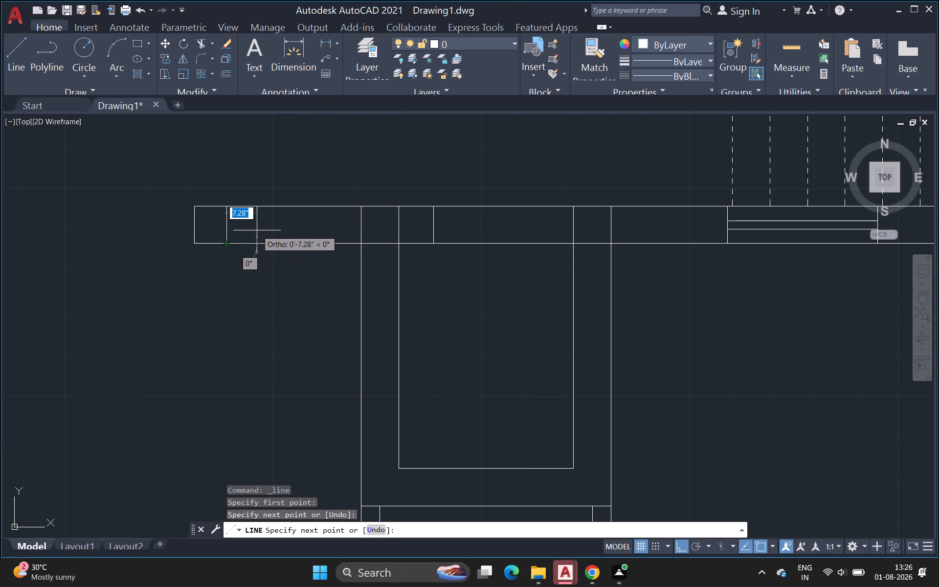
pyautogui.press('space')
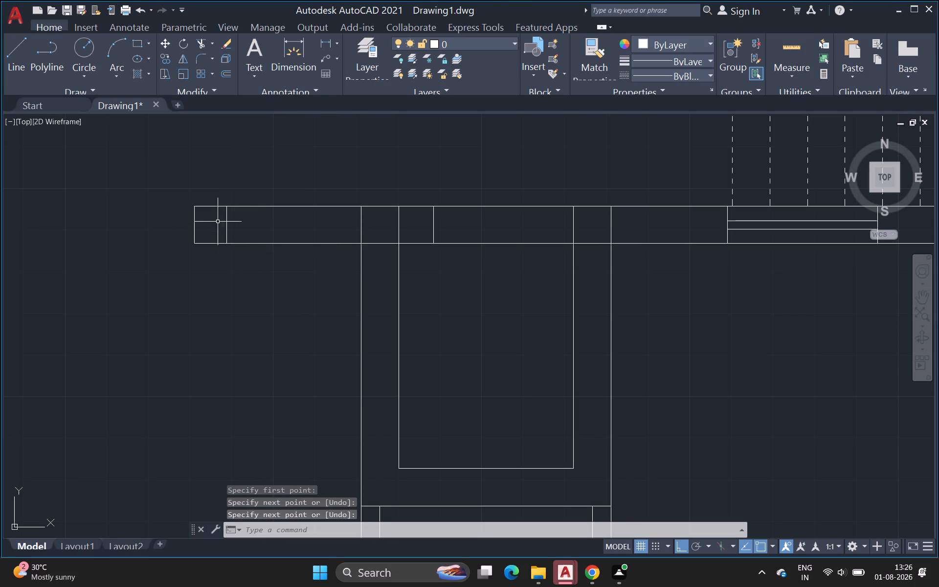
# Offset the new vertical line near the wall's left end 2' to the right and end the command.
pyautogui.press('o')
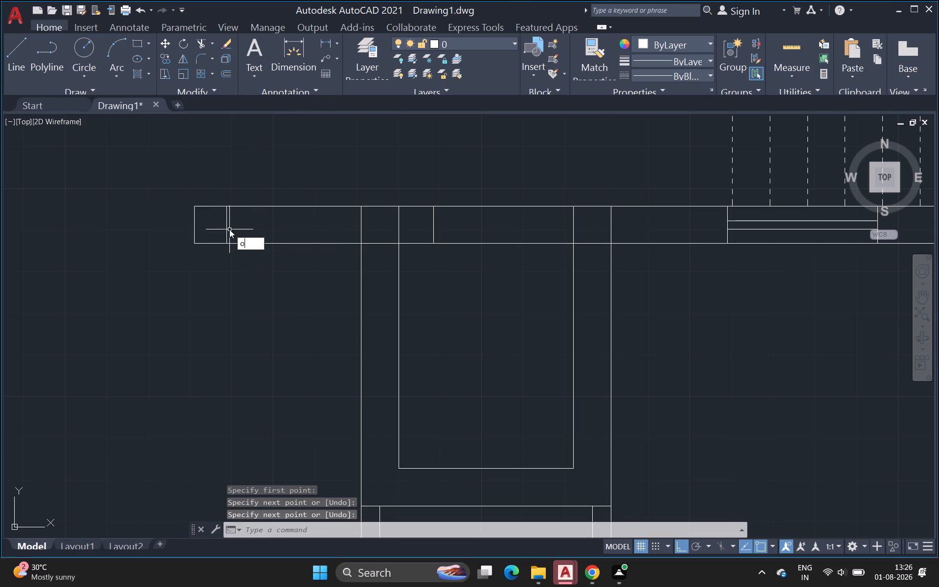
pyautogui.press('Return')
pyautogui.click(226, 224)
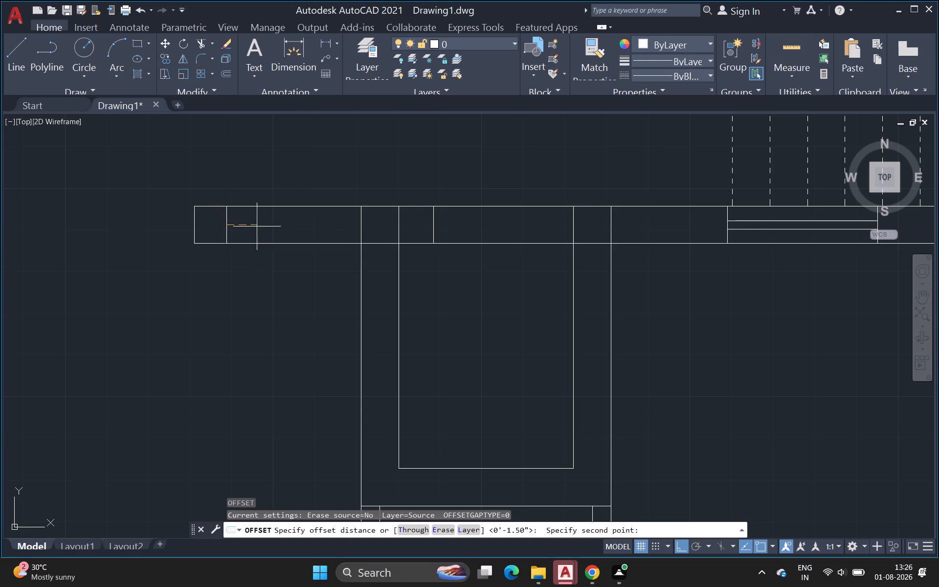
pyautogui.press('2')
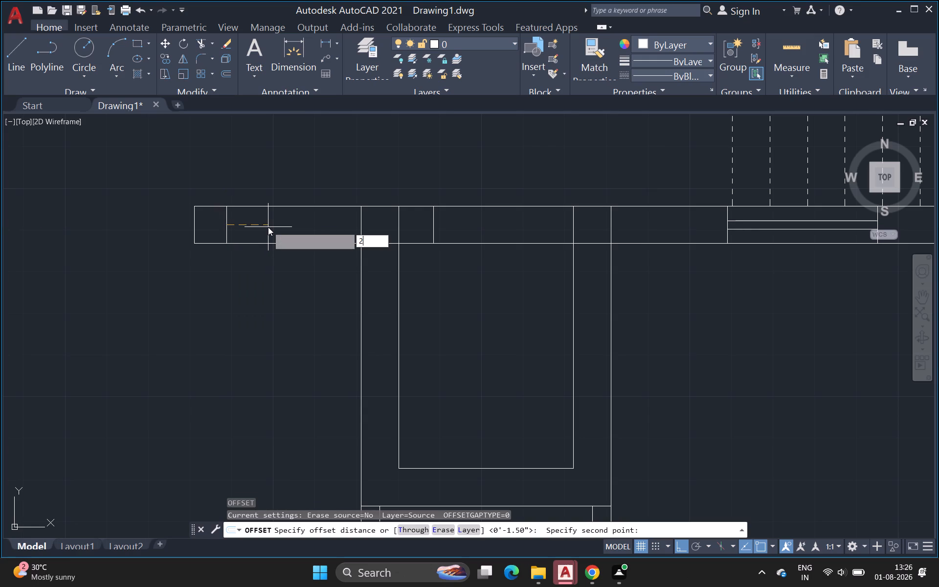
pyautogui.press("'")
pyautogui.press('Return')
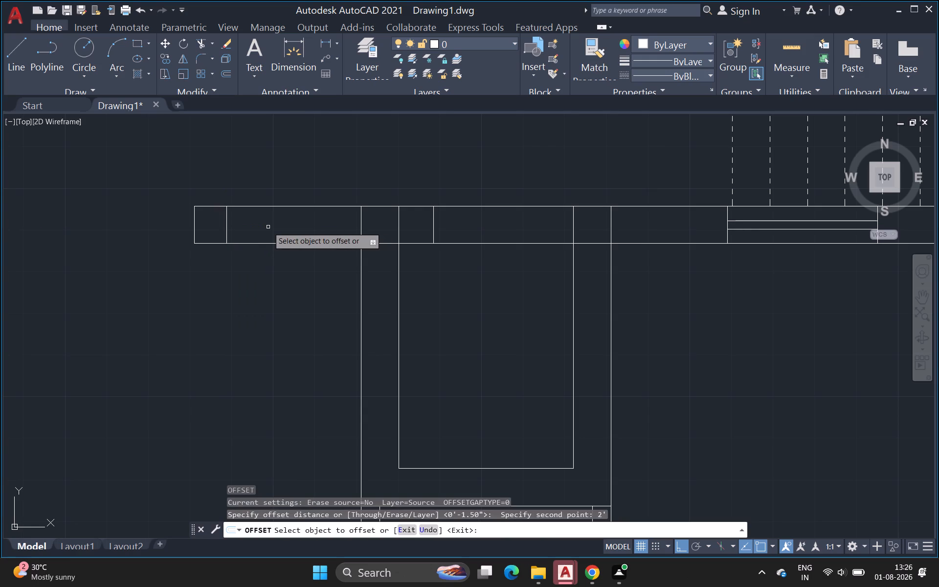
pyautogui.click(227, 219)
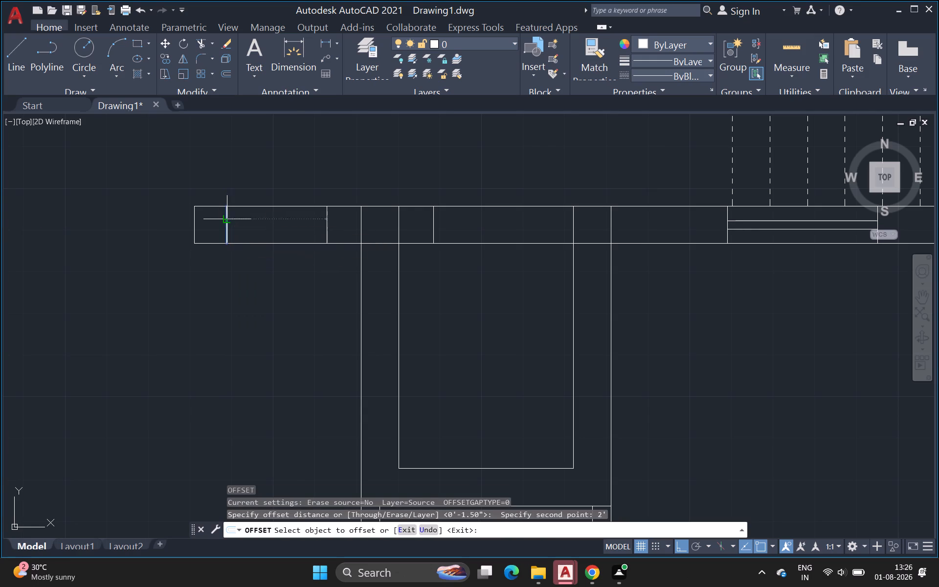
pyautogui.click(246, 220)
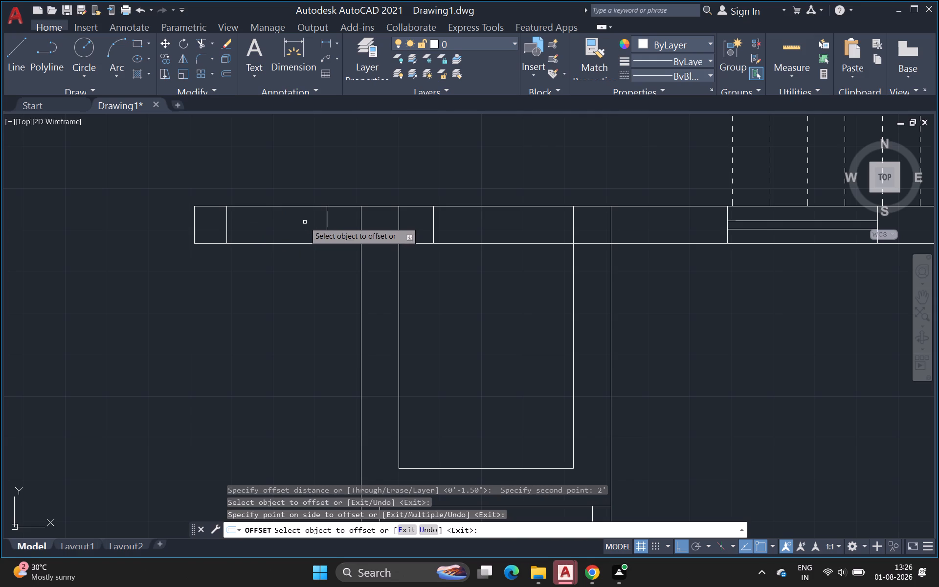
pyautogui.press('space')
# Offset the horizontal wall's upper and lower lines 3.5" inward near its left end, covering the newly marked window opening.
pyautogui.press('space')
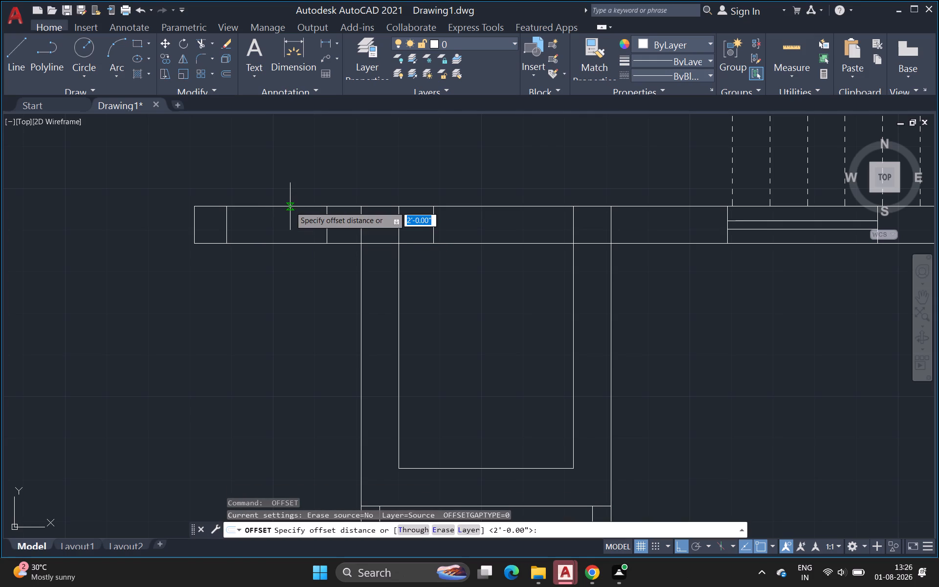
pyautogui.click(290, 206)
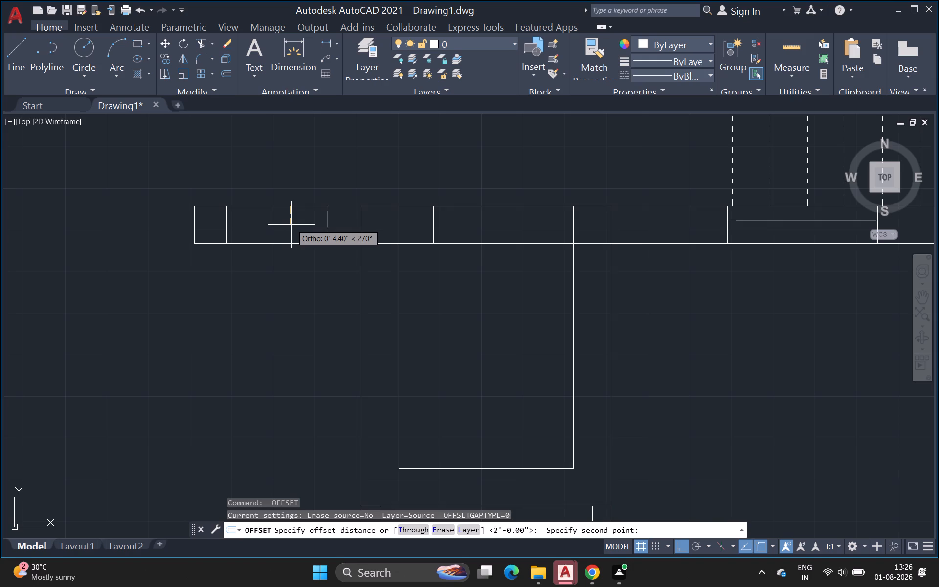
pyautogui.press('3')
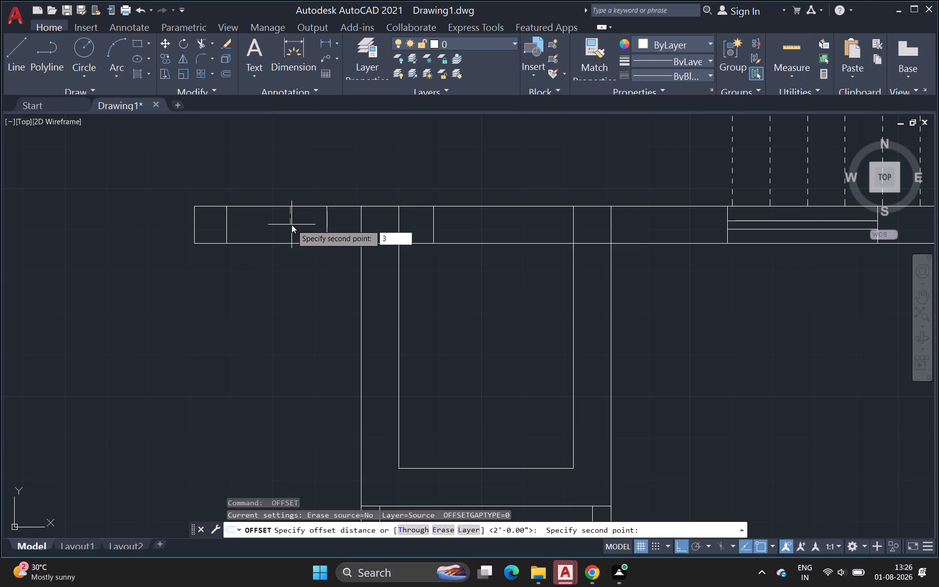
pyautogui.press('.')
pyautogui.press('5')
pyautogui.hotkey('shift', '"')
pyautogui.press('Return')
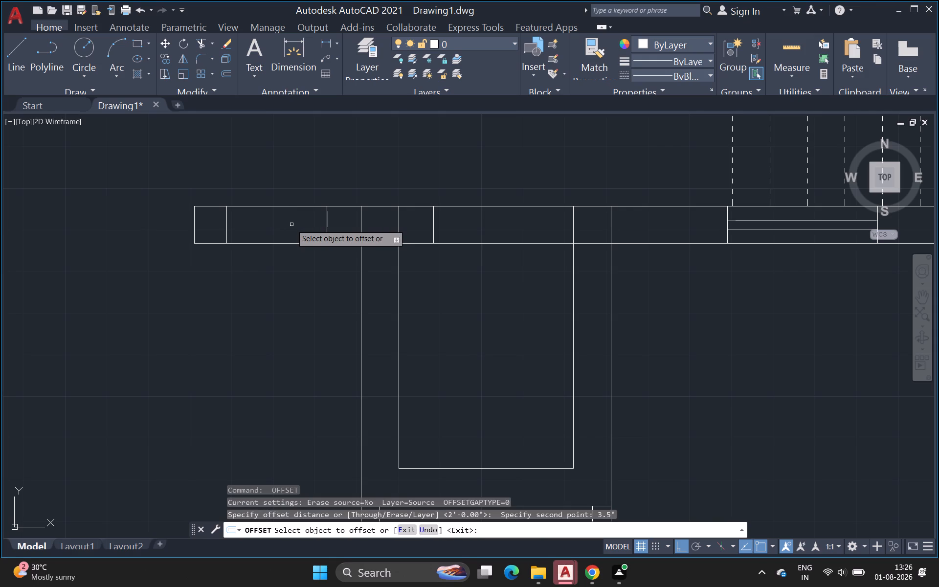
pyautogui.click(283, 206)
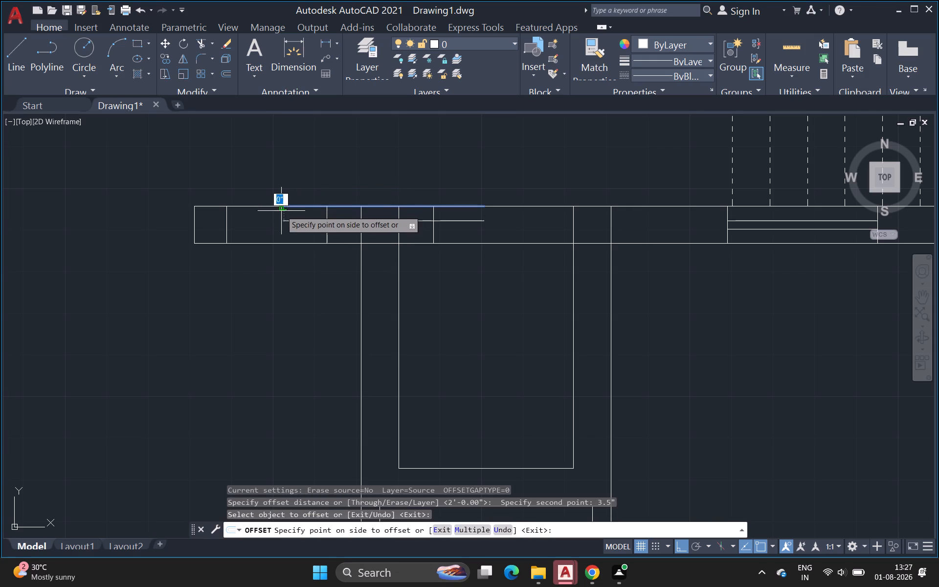
pyautogui.click(280, 214)
pyautogui.click(267, 206)
pyautogui.click(267, 214)
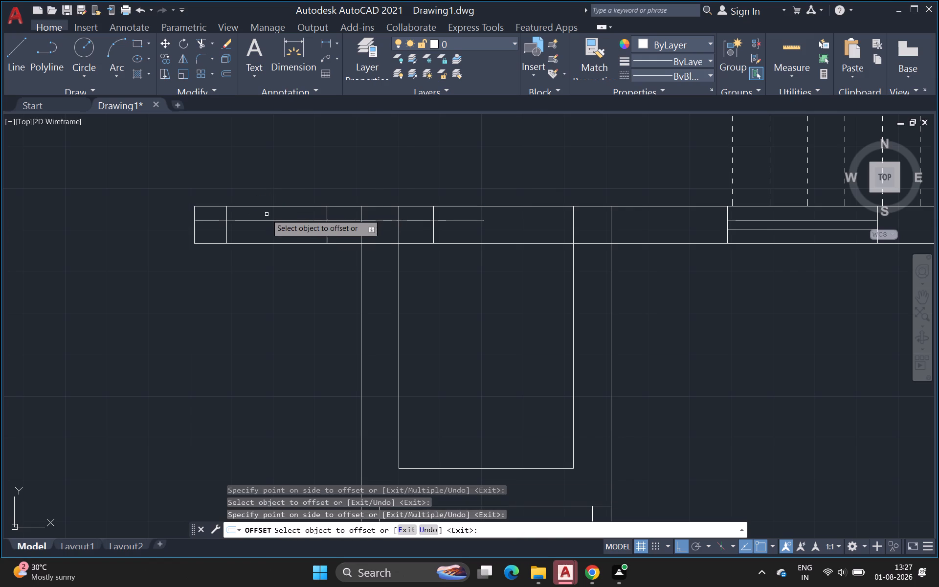
pyautogui.click(271, 246)
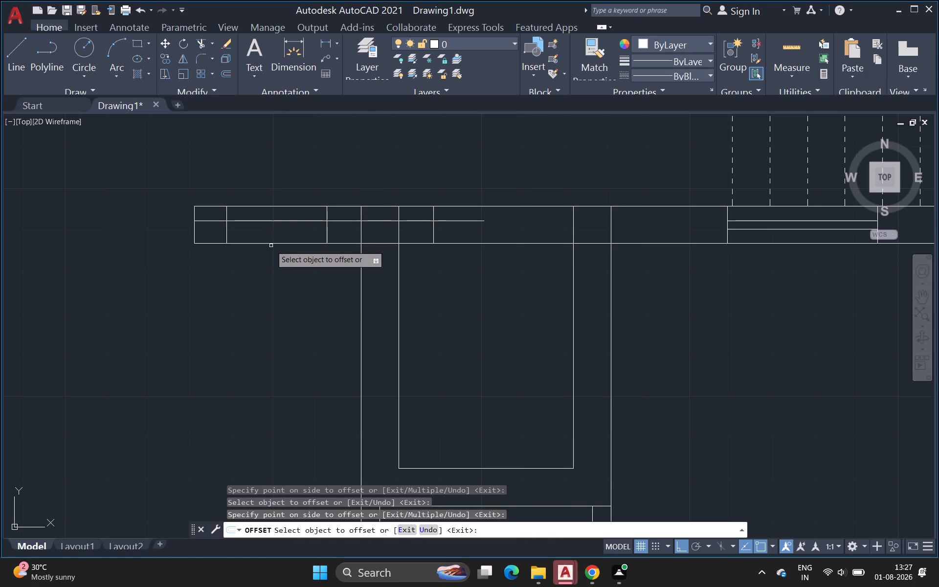
pyautogui.click(271, 243)
pyautogui.click(272, 234)
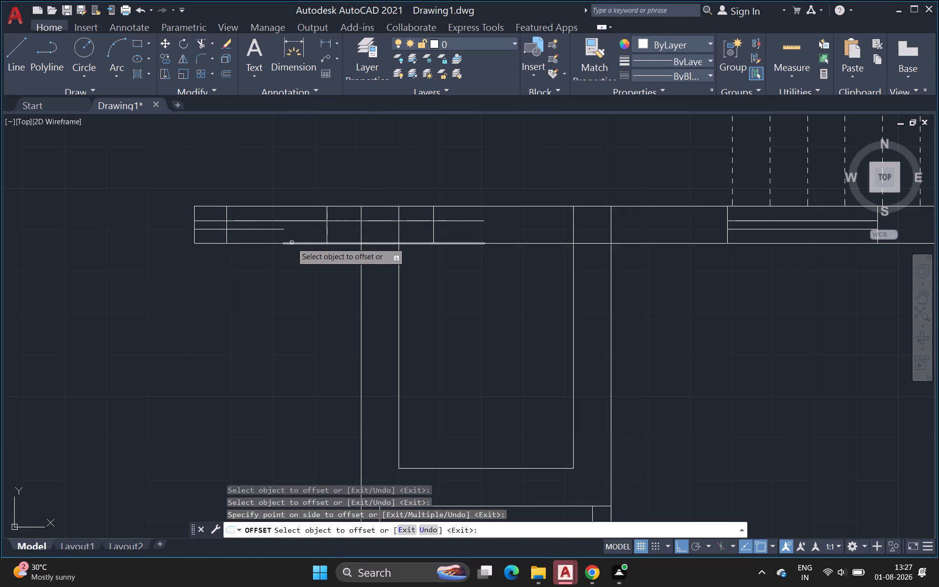
pyautogui.click(291, 243)
pyautogui.click(295, 234)
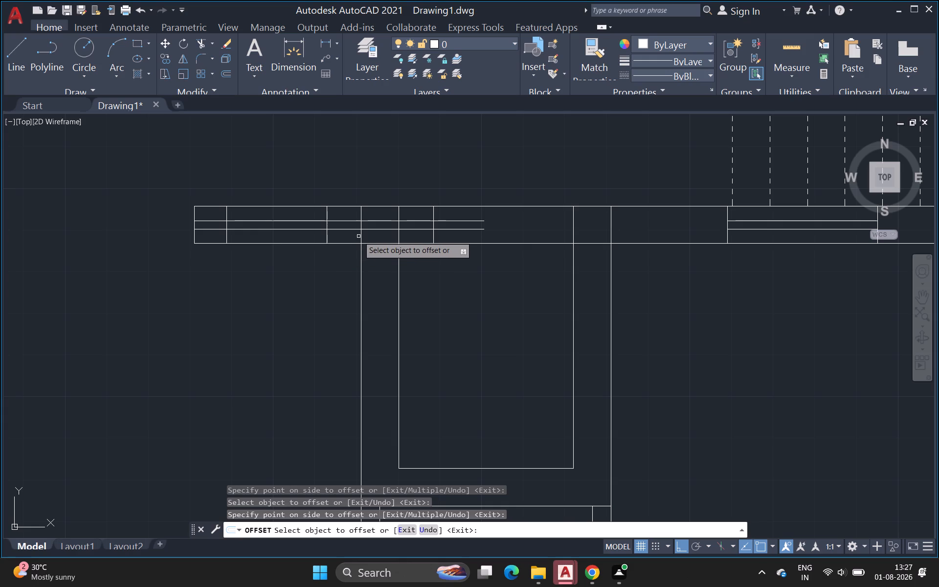
pyautogui.press('Escape')
# Trim the offset lines outside the window opening near the horizontal wall's left end, keeping only the pair inside it.
pyautogui.press('r')
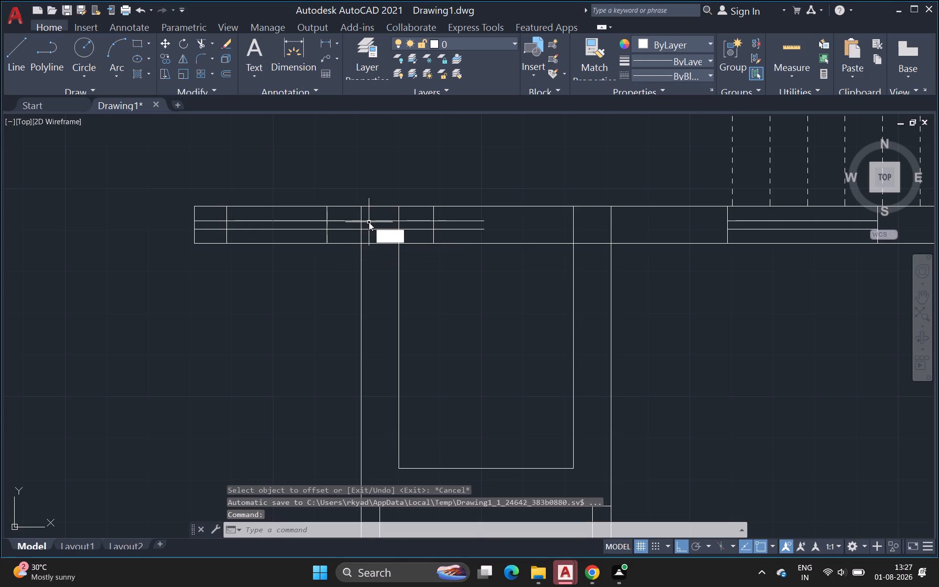
pyautogui.press('Escape')
pyautogui.press('t')
pyautogui.press('r')
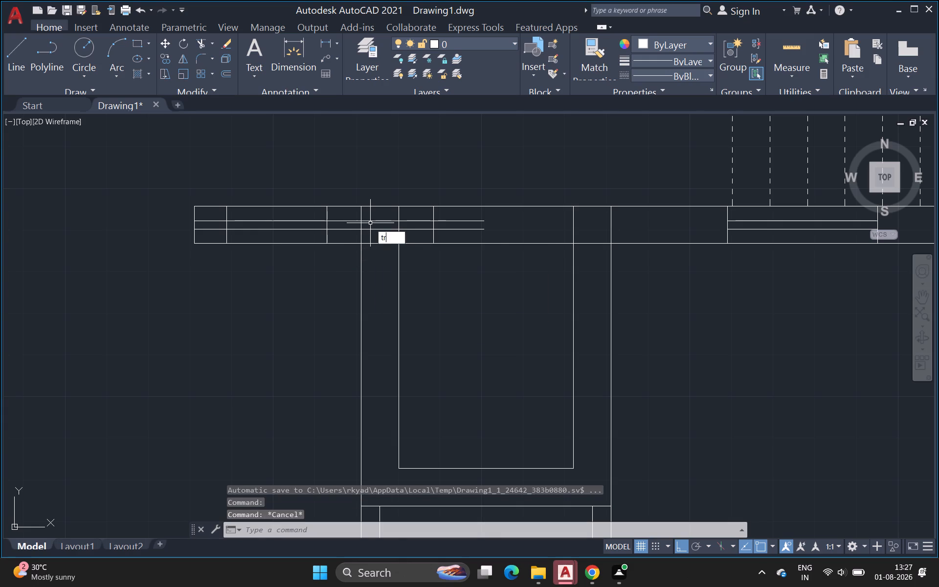
pyautogui.press('Return')
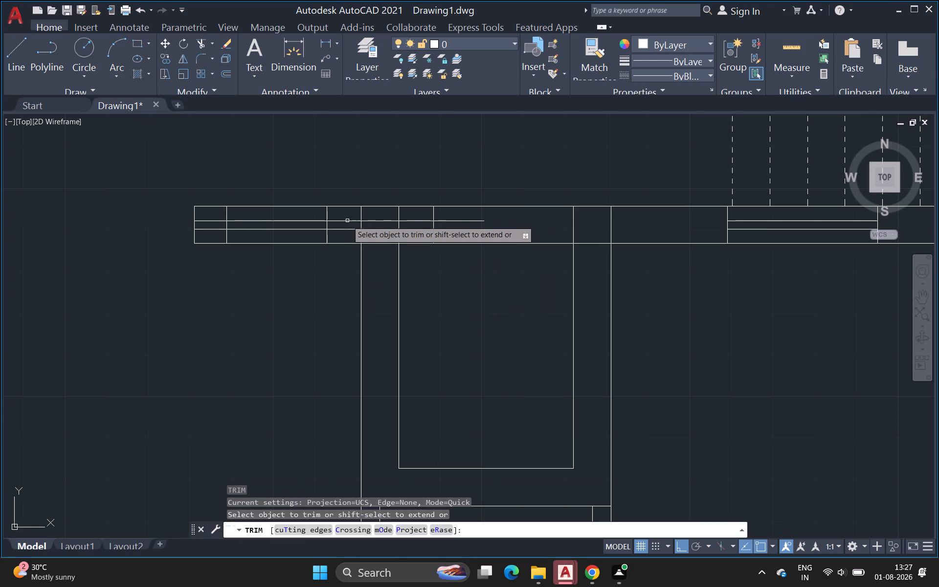
pyautogui.click(347, 220)
pyautogui.click(345, 232)
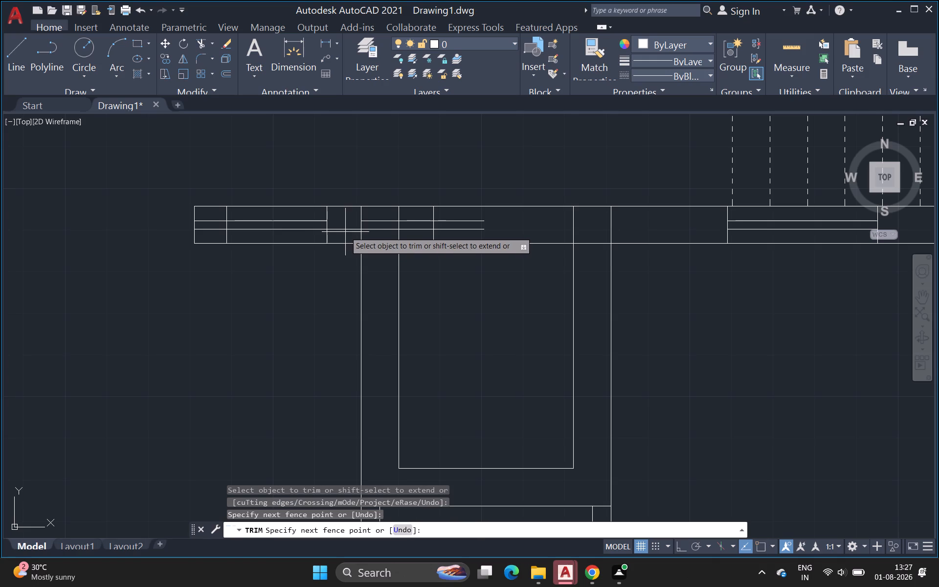
pyautogui.click(348, 229)
pyautogui.moveTo(383, 215); pyautogui.dragTo(384, 239)
pyautogui.moveTo(419, 215); pyautogui.dragTo(419, 238)
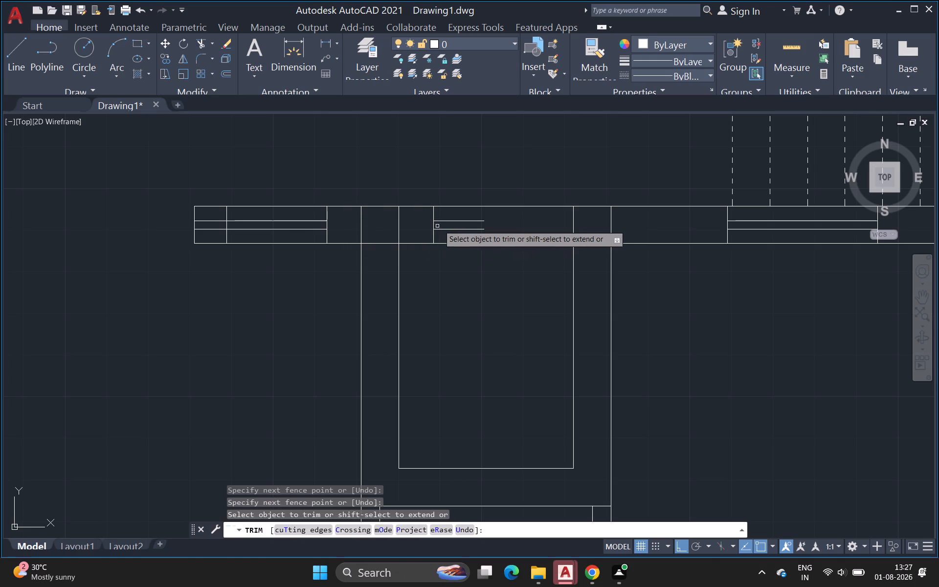
pyautogui.moveTo(456, 215); pyautogui.dragTo(469, 241)
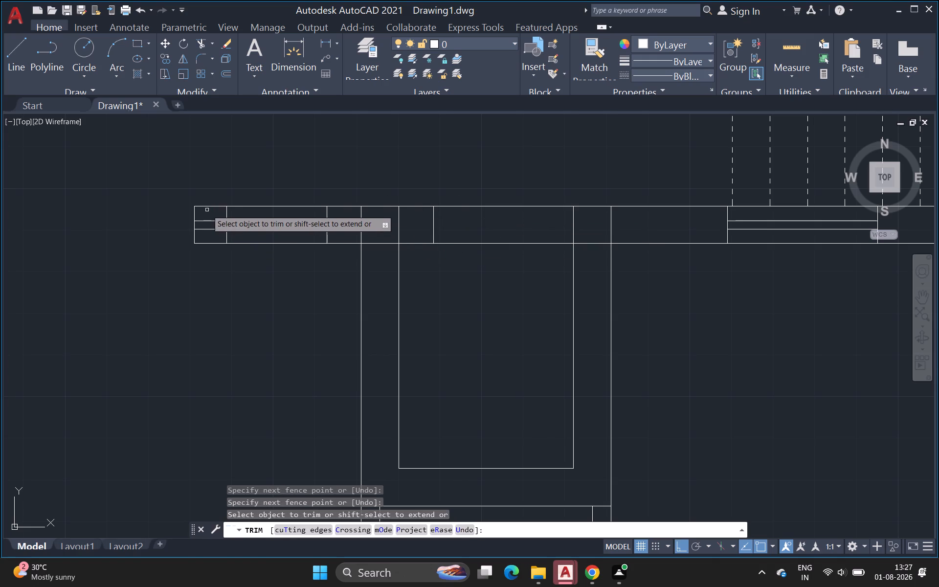
pyautogui.moveTo(207, 209); pyautogui.dragTo(210, 238)
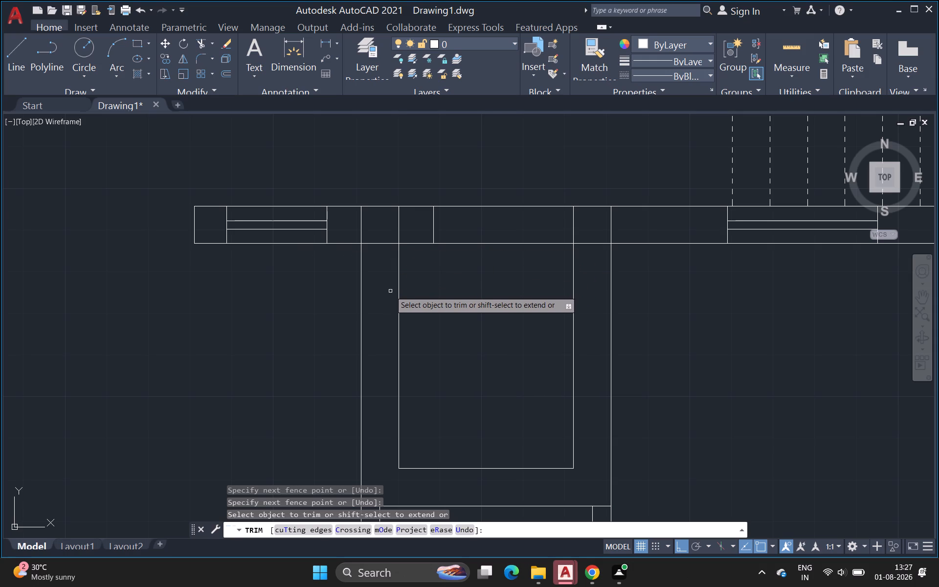
# Draw a horizontal line across the U-shaped outline's left wall, a short distance below the horizontal wall.
pyautogui.click(11, 48)
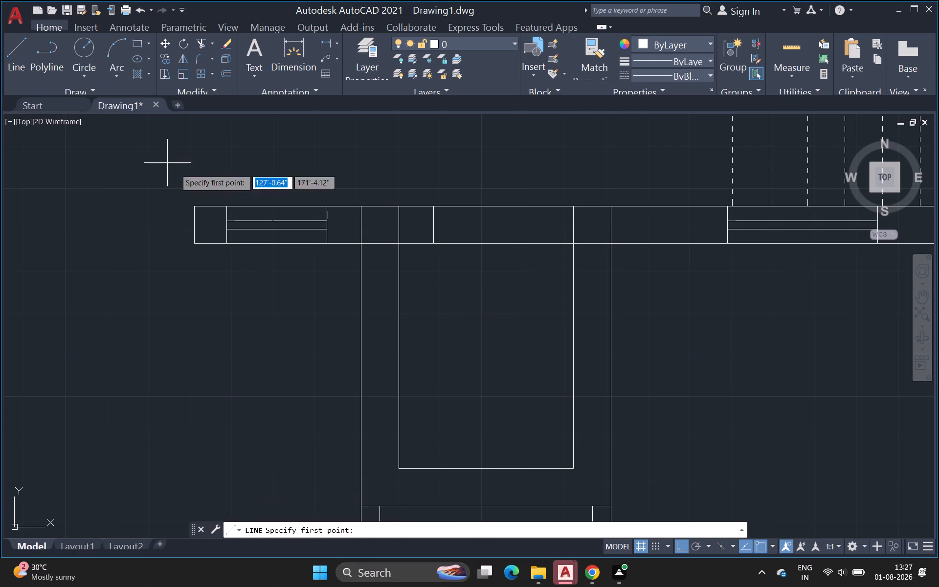
pyautogui.scroll(2, 355, 267)
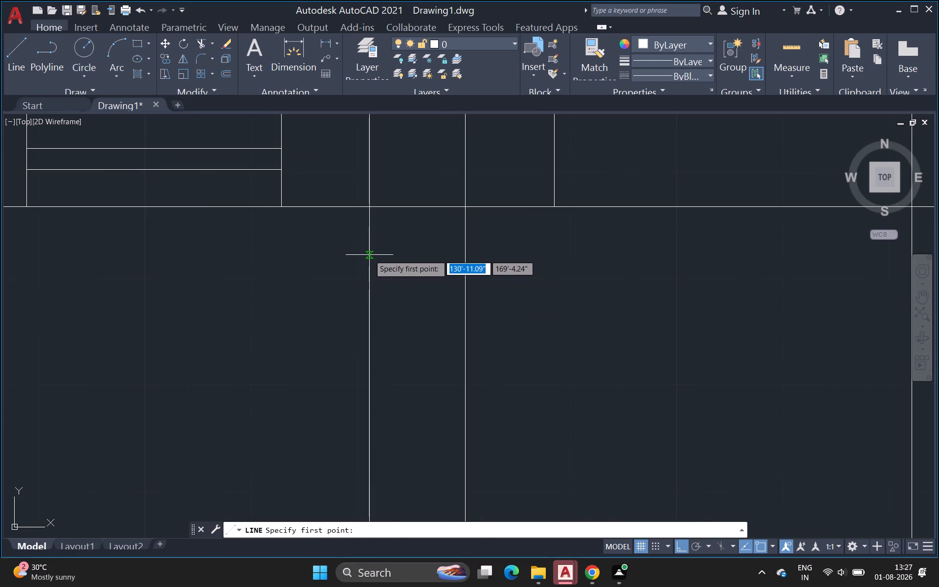
pyautogui.click(369, 255)
pyautogui.click(462, 254)
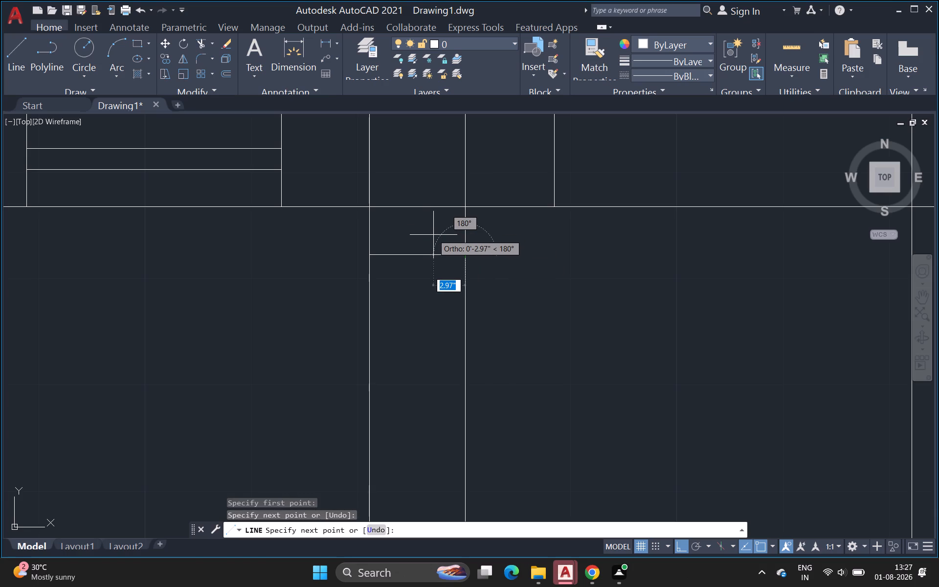
pyautogui.press('Escape')
# Trim the horizontal wall's lower line between the inner and outer faces of the U-shaped outline's left wall.
pyautogui.click(425, 208)
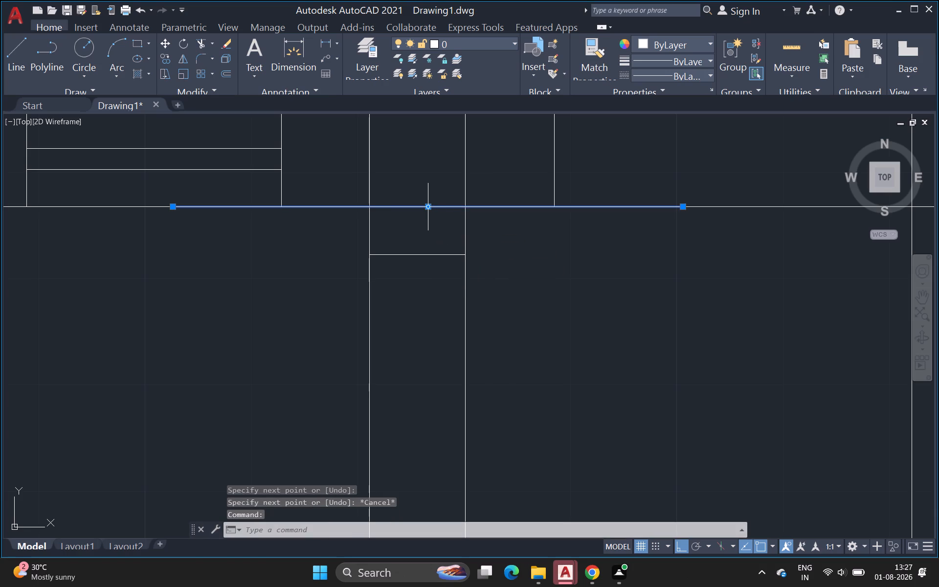
pyautogui.press('Escape')
pyautogui.press('t')
pyautogui.press('r')
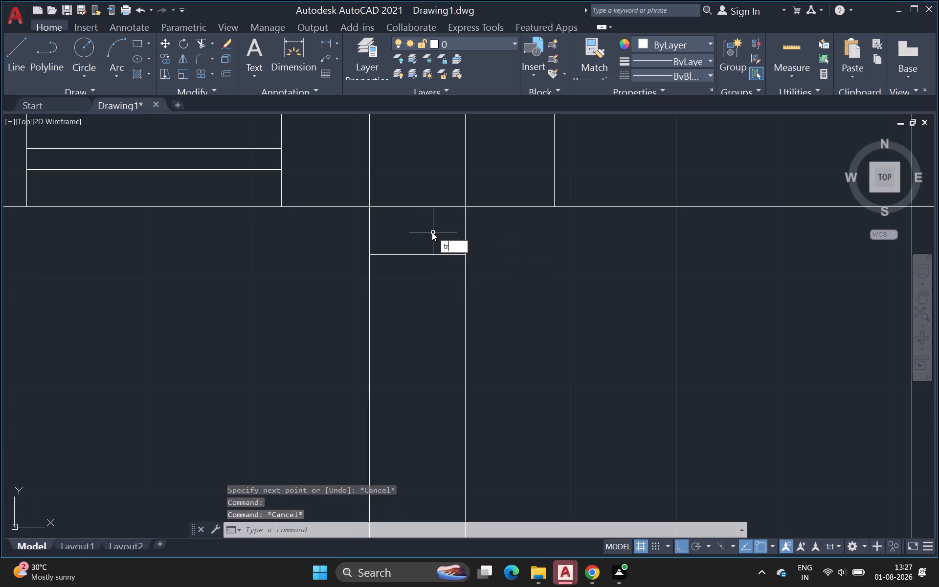
pyautogui.press('Return')
pyautogui.click(417, 207)
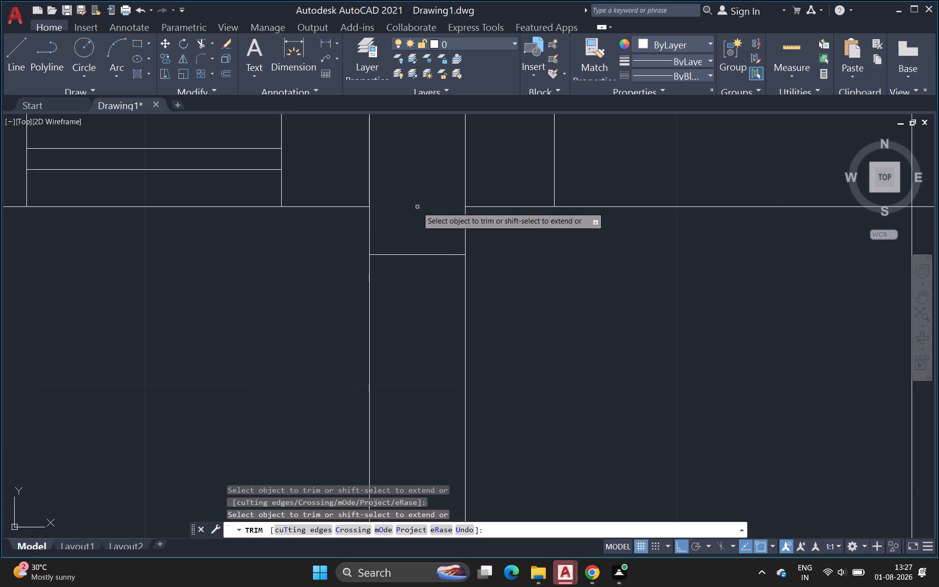
# Examine the whole floor plan, including the staircase, new window and U-shaped wall area.
pyautogui.scroll(-3, 414, 238)
pyautogui.moveTo(410, 242); pyautogui.dragTo(331, 227, button='middle')
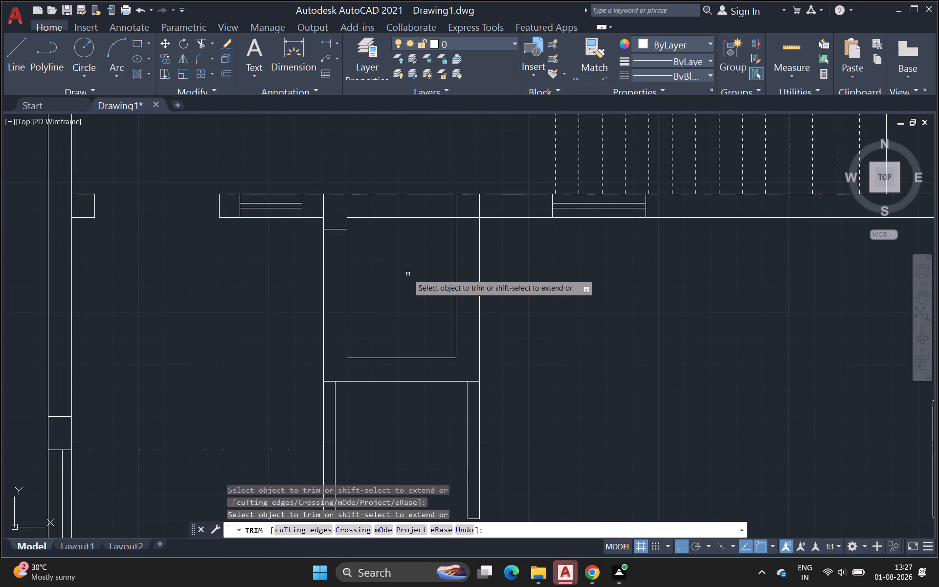
pyautogui.middleClick(390, 277)
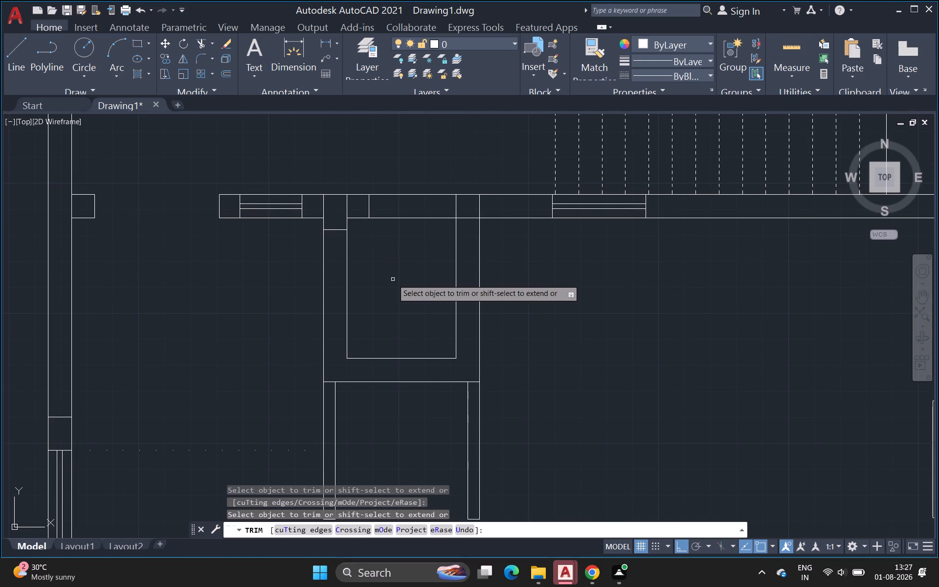
pyautogui.moveTo(385, 279); pyautogui.dragTo(301, 269, button='middle')
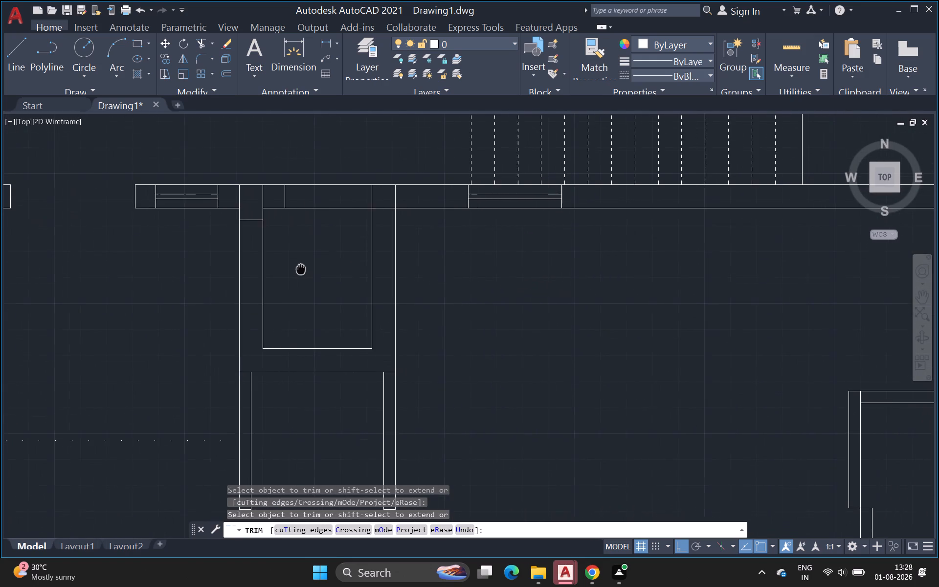
pyautogui.moveTo(301, 269); pyautogui.dragTo(298, 267, button='middle')
pyautogui.scroll(-3, 298, 268)
pyautogui.moveTo(290, 271); pyautogui.dragTo(202, 261, button='middle')
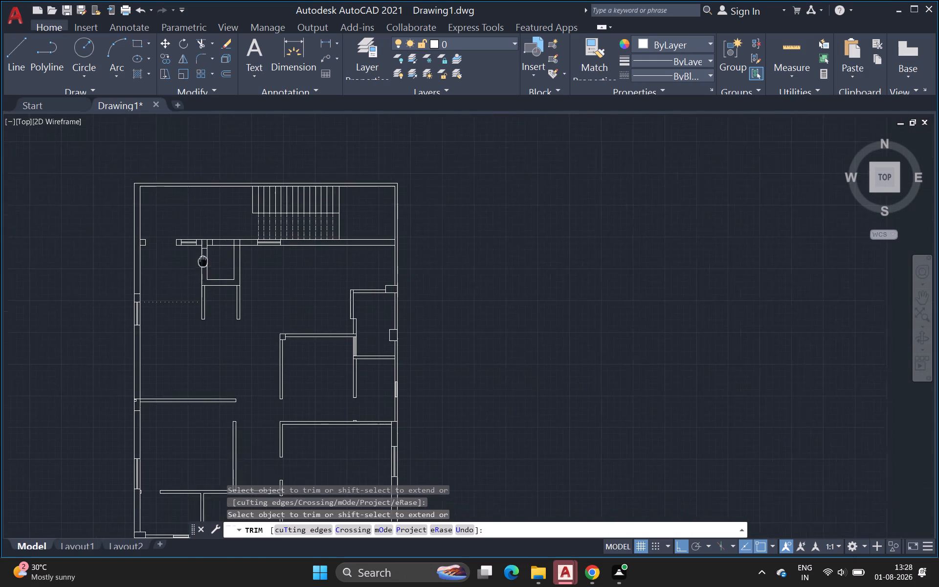
pyautogui.moveTo(202, 261); pyautogui.dragTo(202, 261, button='middle')
pyautogui.scroll(1, 202, 261)
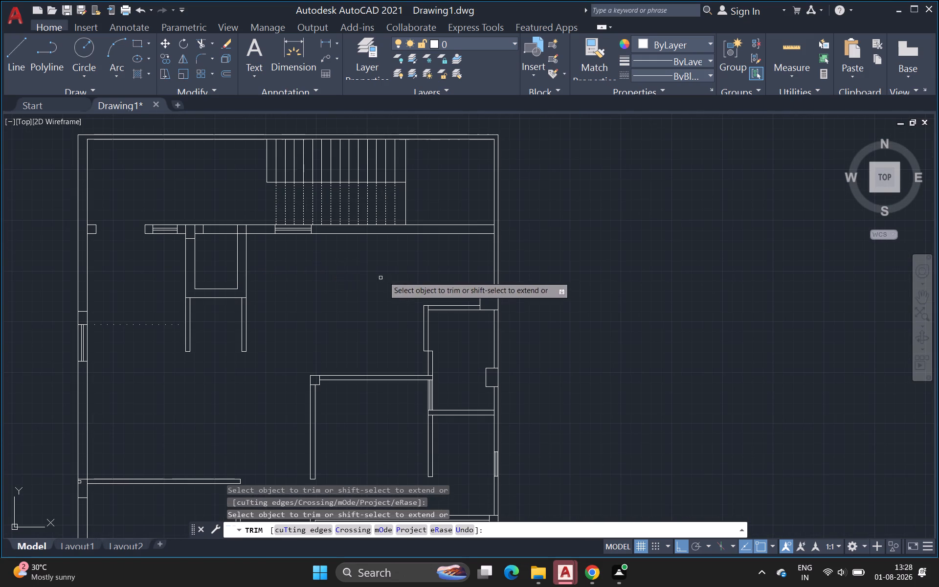
pyautogui.scroll(-2, 420, 293)
pyautogui.moveTo(409, 293); pyautogui.dragTo(339, 266, button='middle')
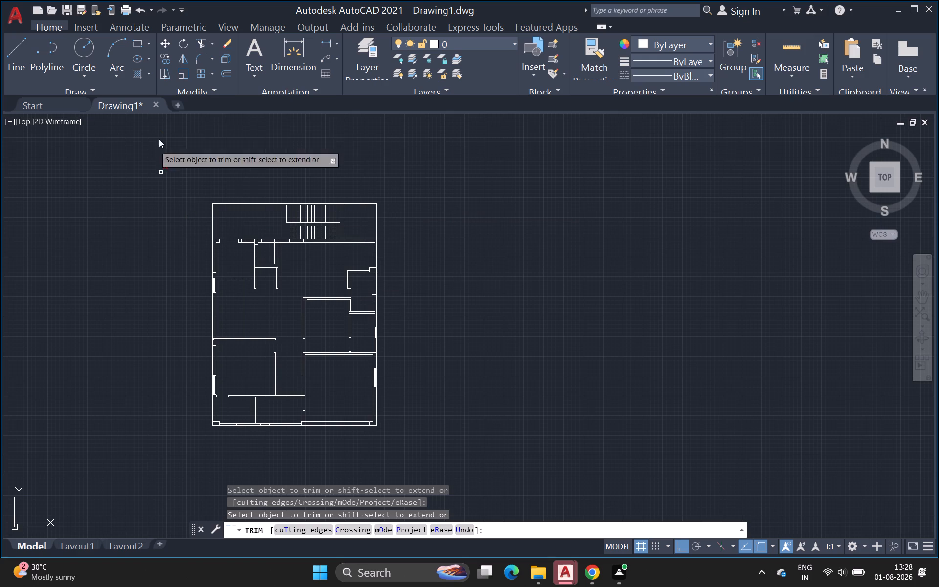
pyautogui.scroll(1, 427, 237)
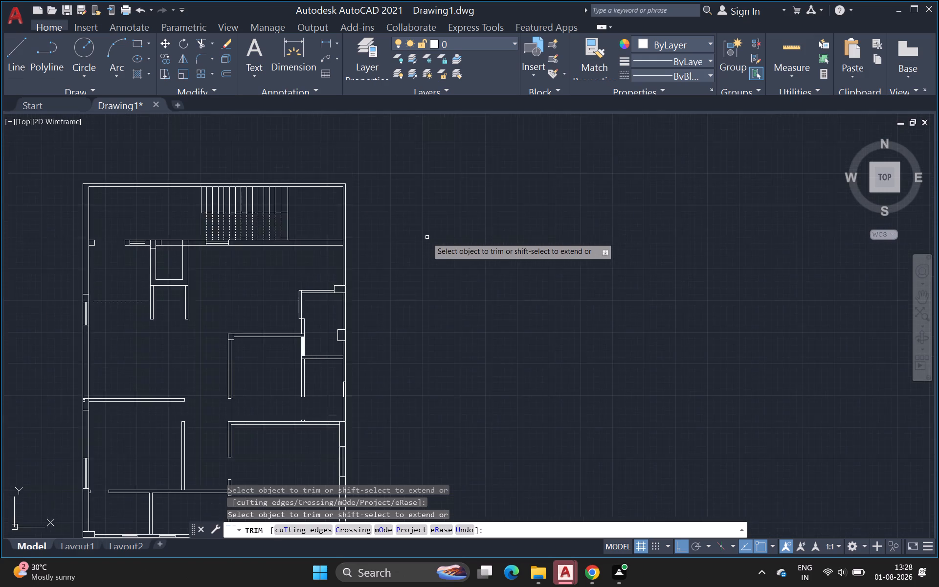
pyautogui.scroll(1, 427, 237)
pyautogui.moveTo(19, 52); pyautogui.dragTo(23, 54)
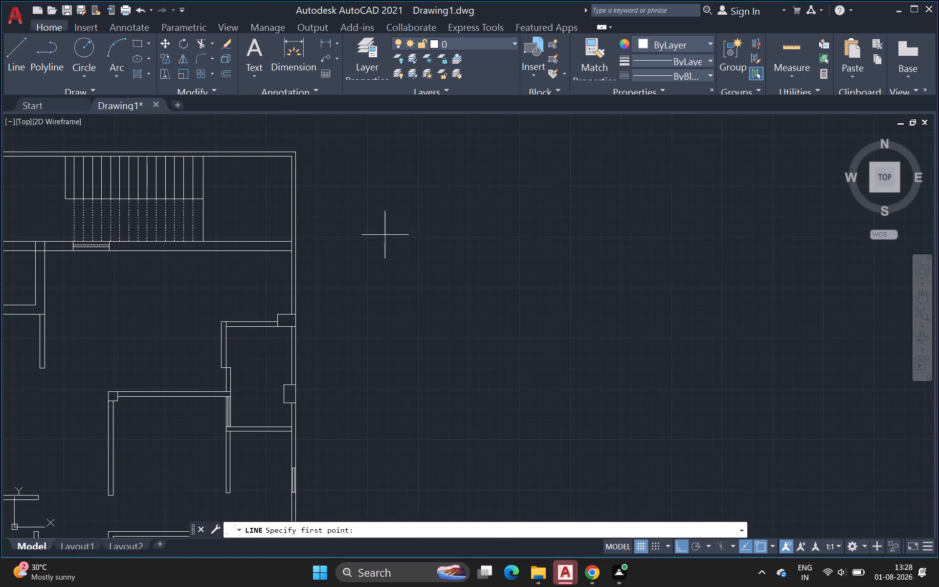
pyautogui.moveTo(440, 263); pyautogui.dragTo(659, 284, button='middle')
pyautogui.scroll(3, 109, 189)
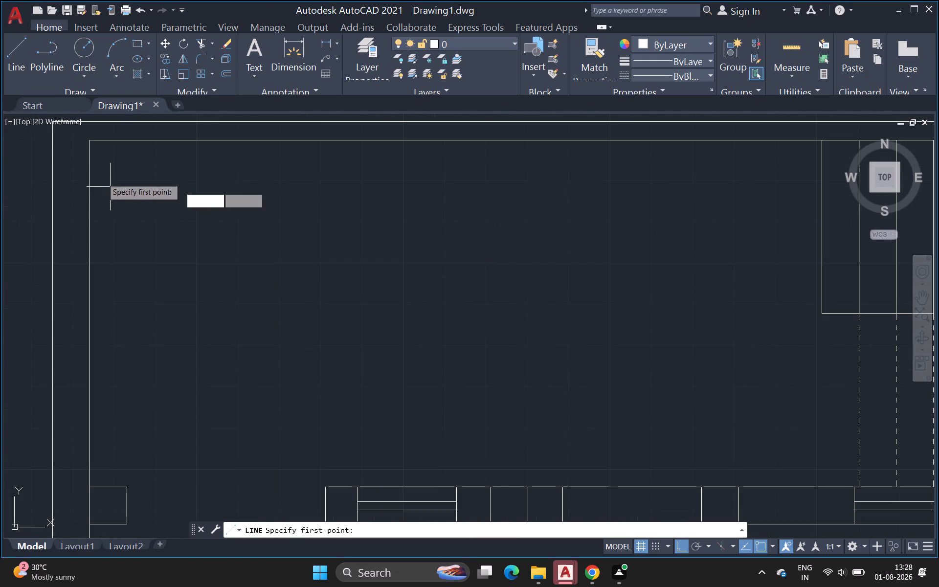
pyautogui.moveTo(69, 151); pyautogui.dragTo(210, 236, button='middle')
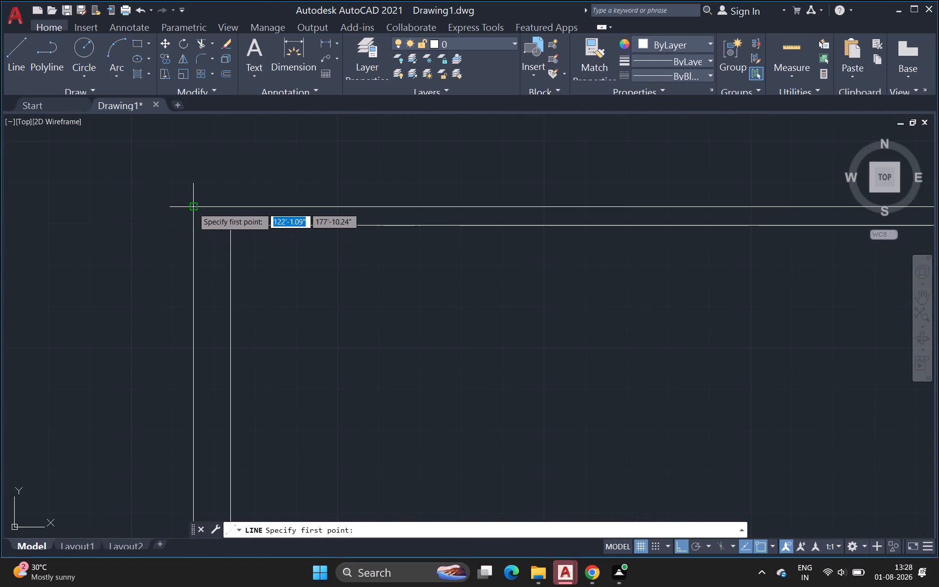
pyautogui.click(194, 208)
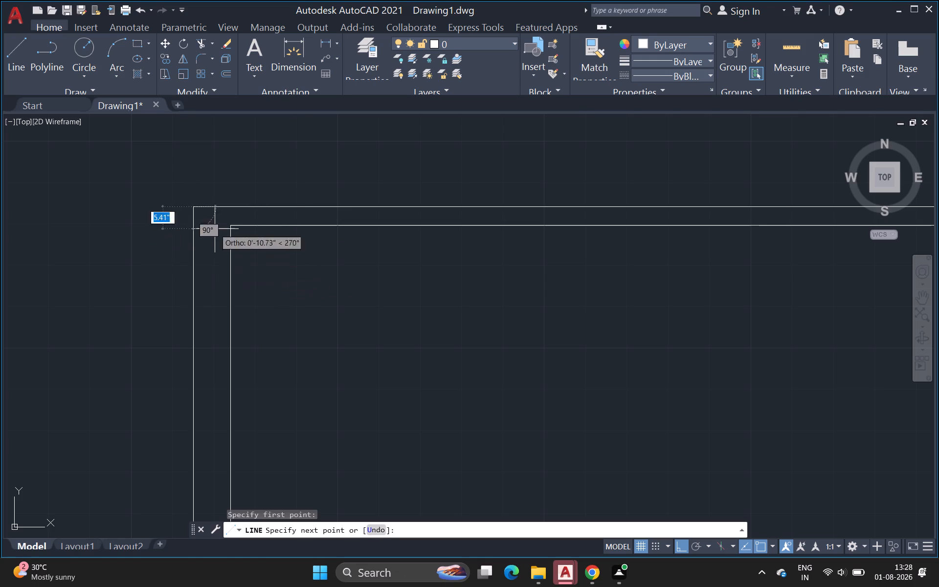
# Draw a column rectangle about 11.85" by 1'-1.69" at the plan's top-left outer corner, with a rectangle about 5.93" by 6.84" nested in it.
pyautogui.click(136, 38)
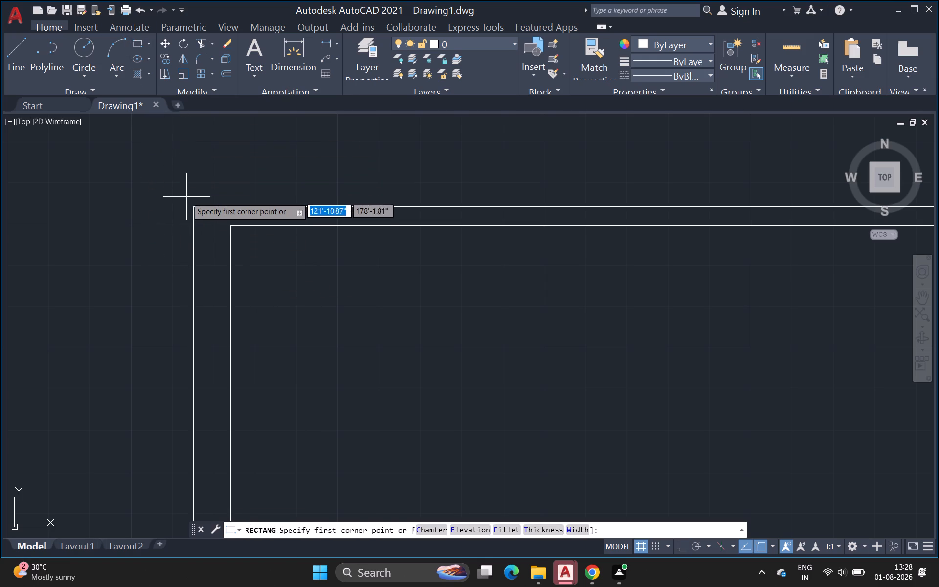
pyautogui.click(194, 205)
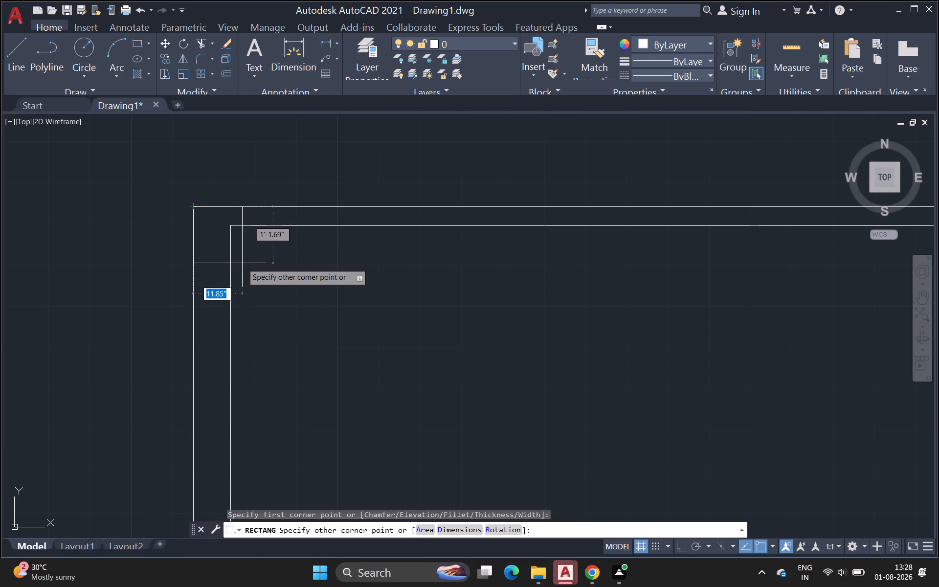
pyautogui.click(242, 263)
pyautogui.press('space')
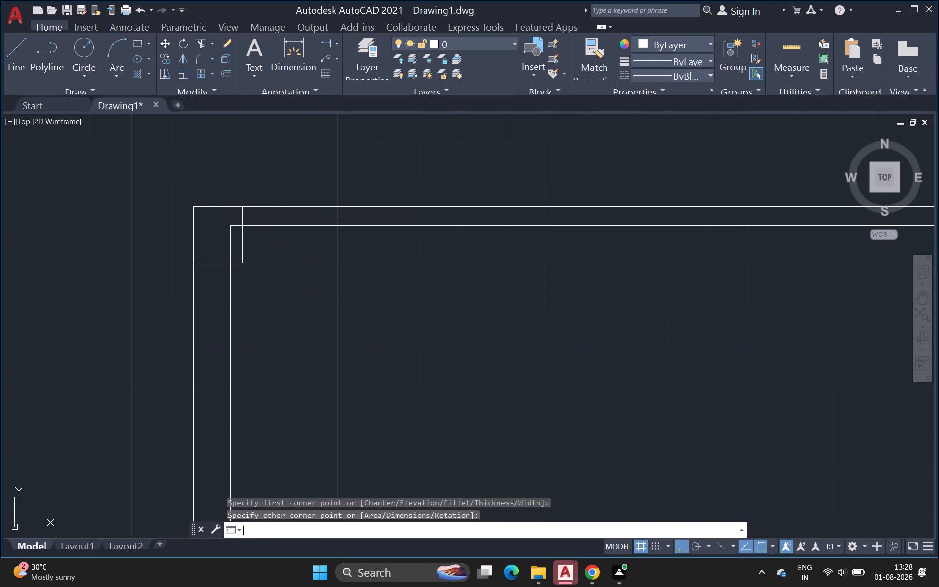
pyautogui.press('space')
pyautogui.click(195, 209)
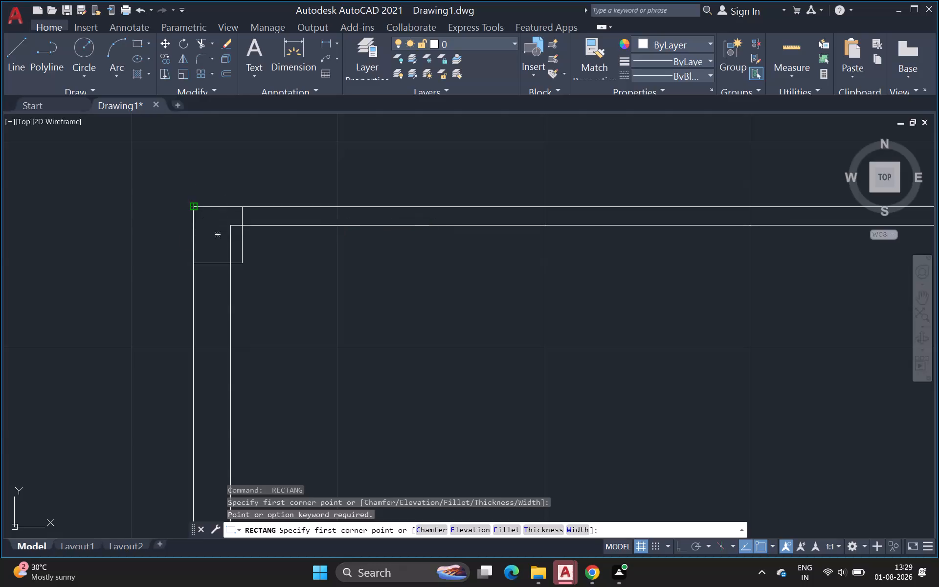
pyautogui.click(218, 233)
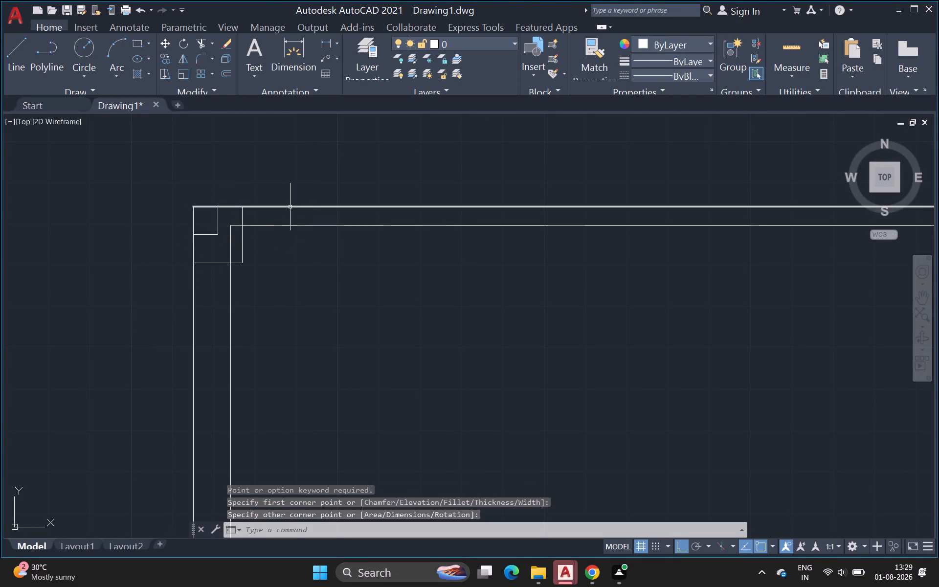
# Draw a column rectangle about 1'-3.7" by 11.91" on the top wall between the corner column and staircase, with a smaller rectangle in its upper-left corner.
pyautogui.scroll(-1, 312, 198)
pyautogui.moveTo(312, 199); pyautogui.dragTo(126, 207, button='middle')
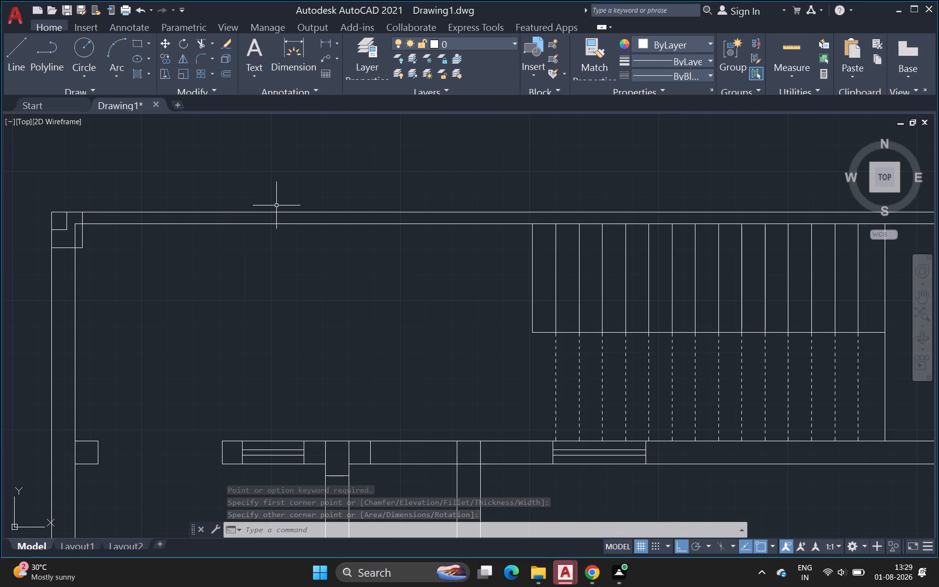
pyautogui.press('space')
pyautogui.press('space')
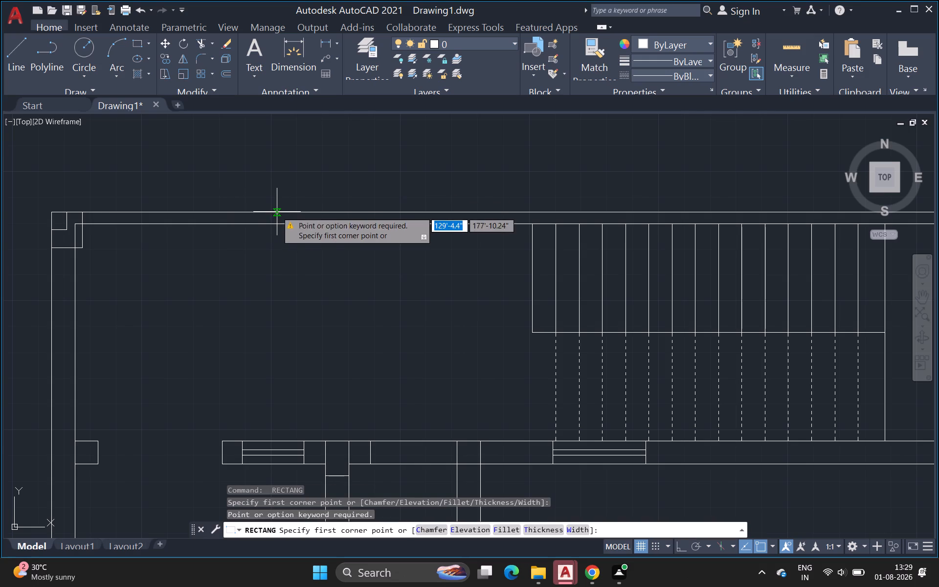
pyautogui.click(277, 212)
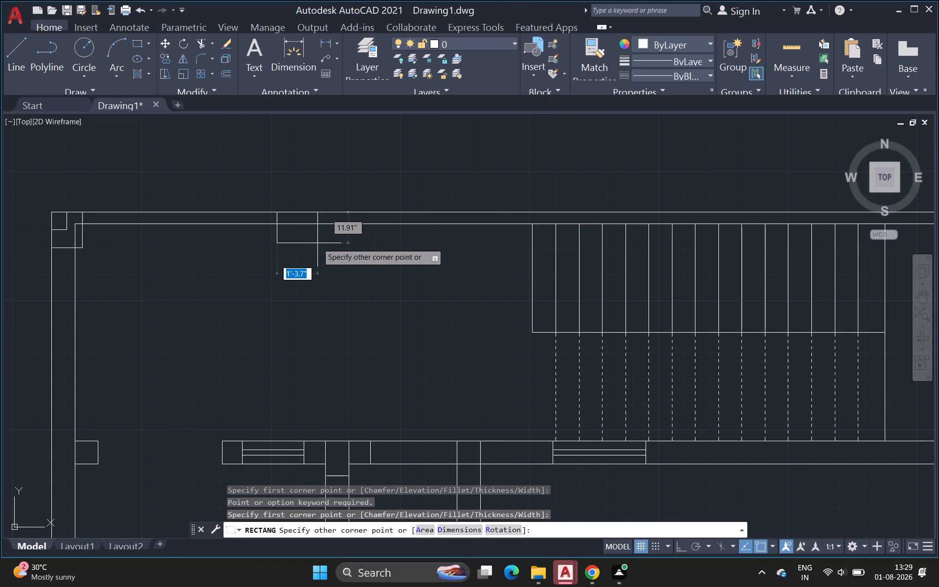
pyautogui.click(317, 243)
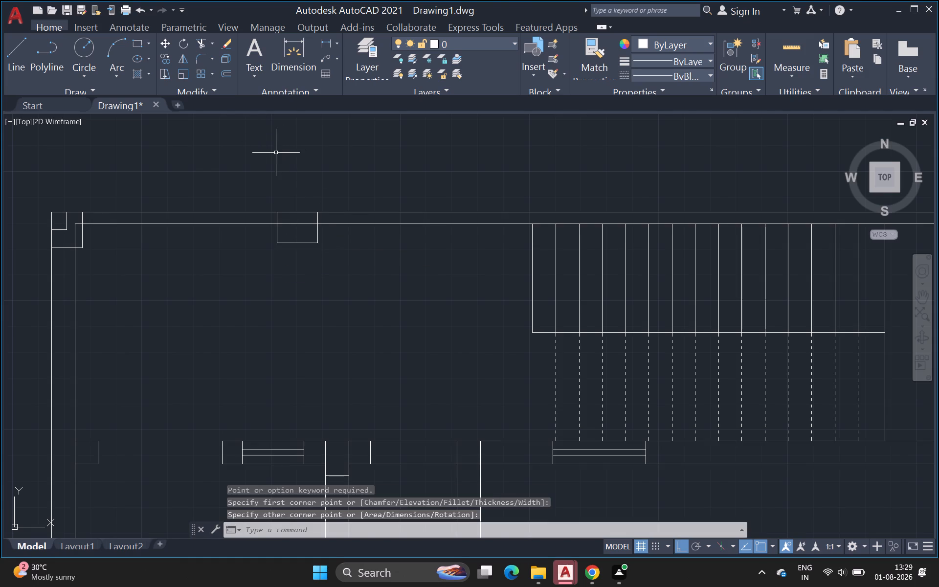
pyautogui.press('space')
pyautogui.press('space')
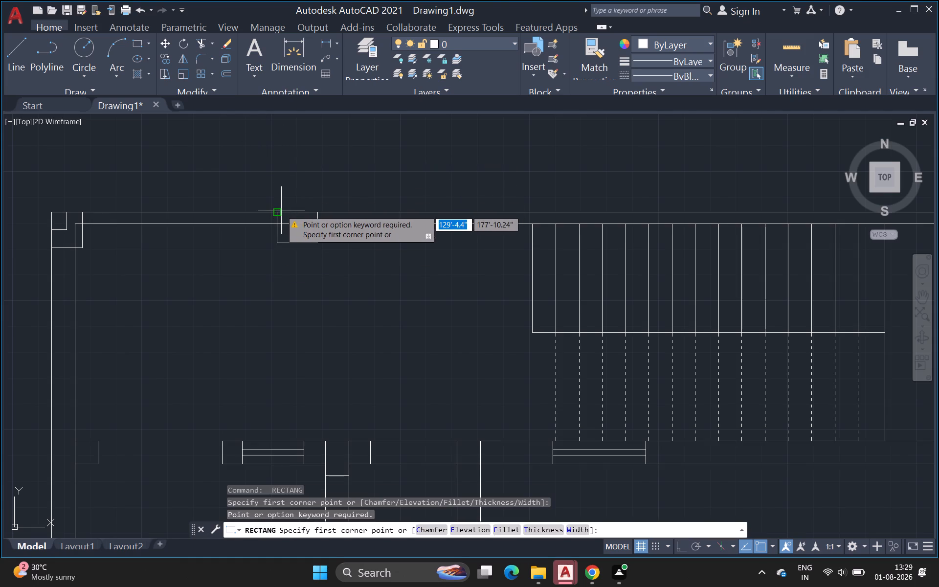
pyautogui.click(278, 211)
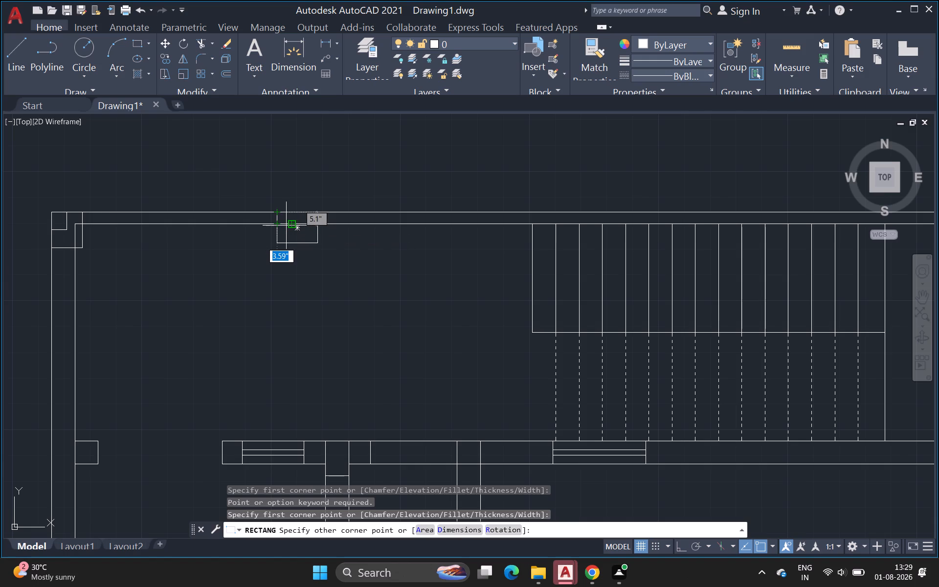
pyautogui.click(287, 225)
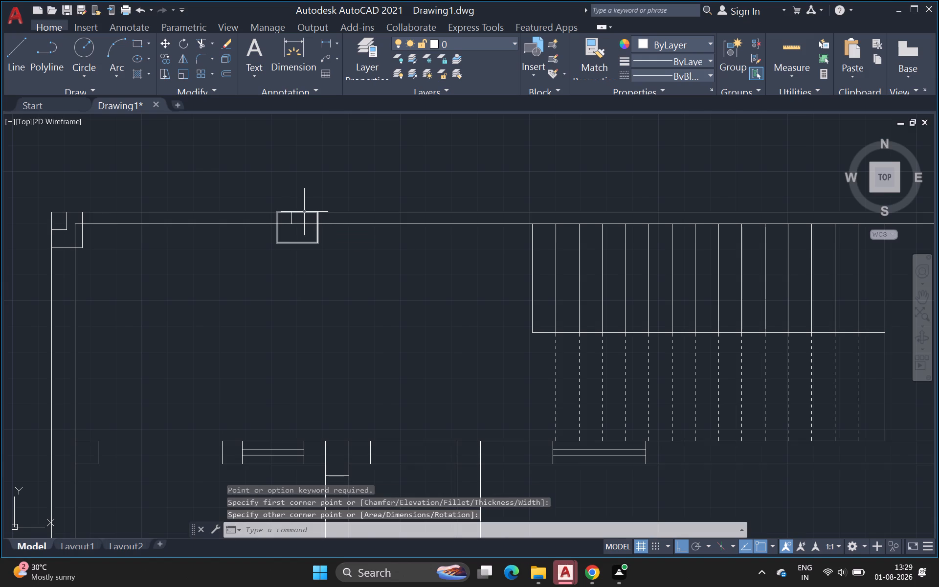
pyautogui.press('Escape')
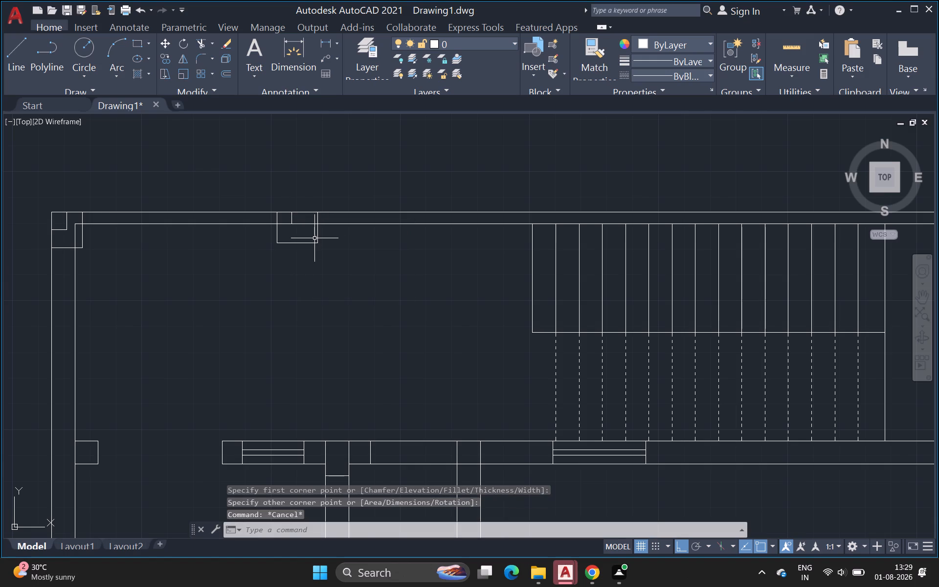
# Trim the inner wall lines that run through the top wall's column and the top-left corner column.
pyautogui.write('tr')
pyautogui.press('space')
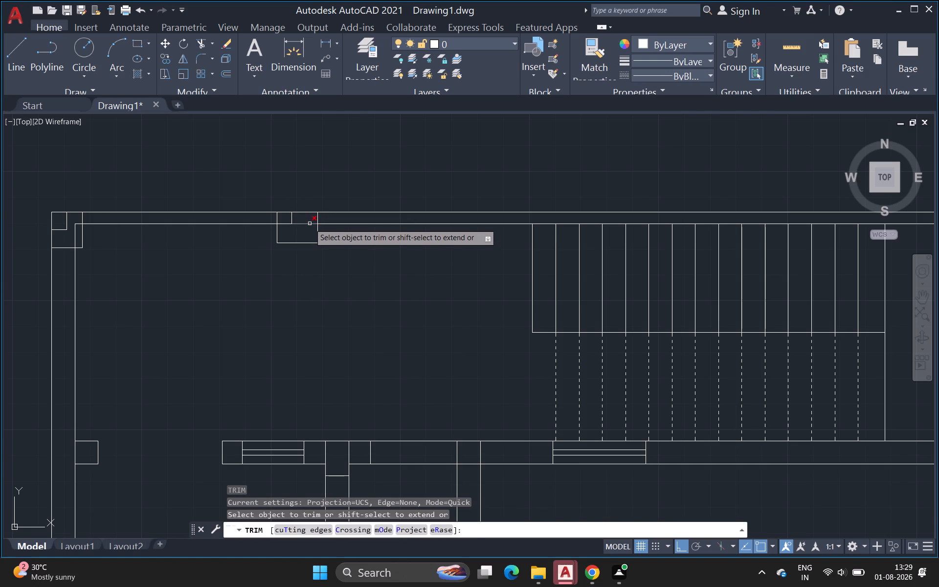
pyautogui.click(310, 224)
pyautogui.moveTo(310, 219); pyautogui.dragTo(307, 231)
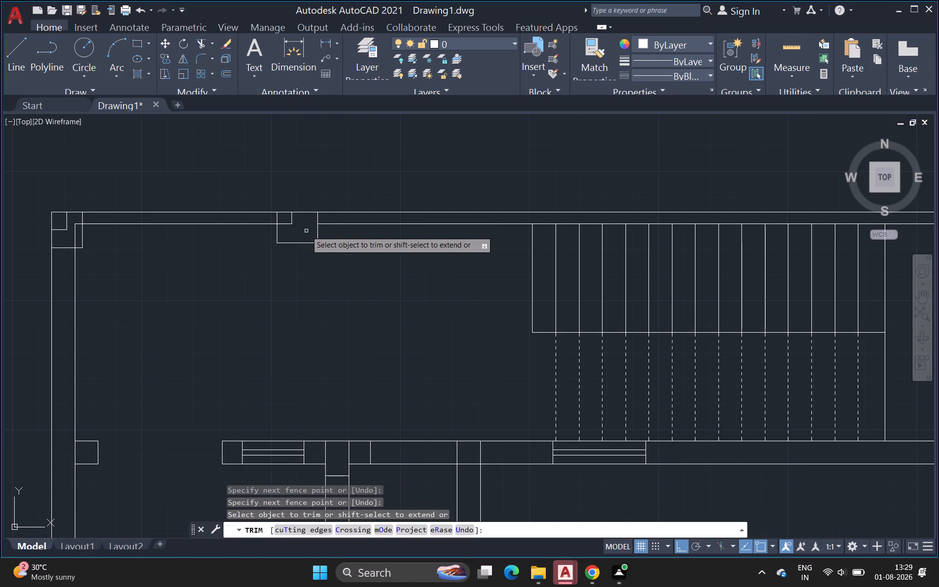
pyautogui.click(73, 231)
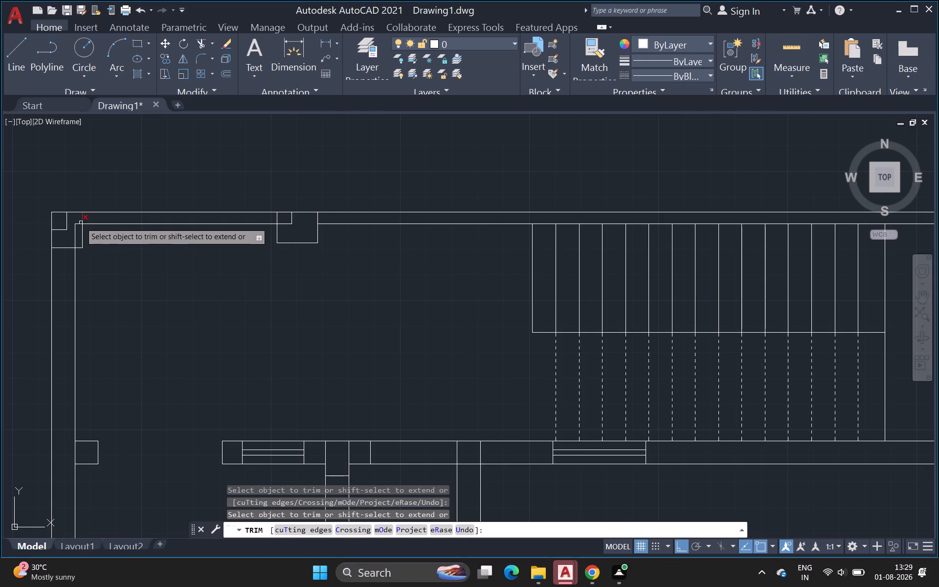
pyautogui.click(81, 223)
pyautogui.scroll(3, 80, 223)
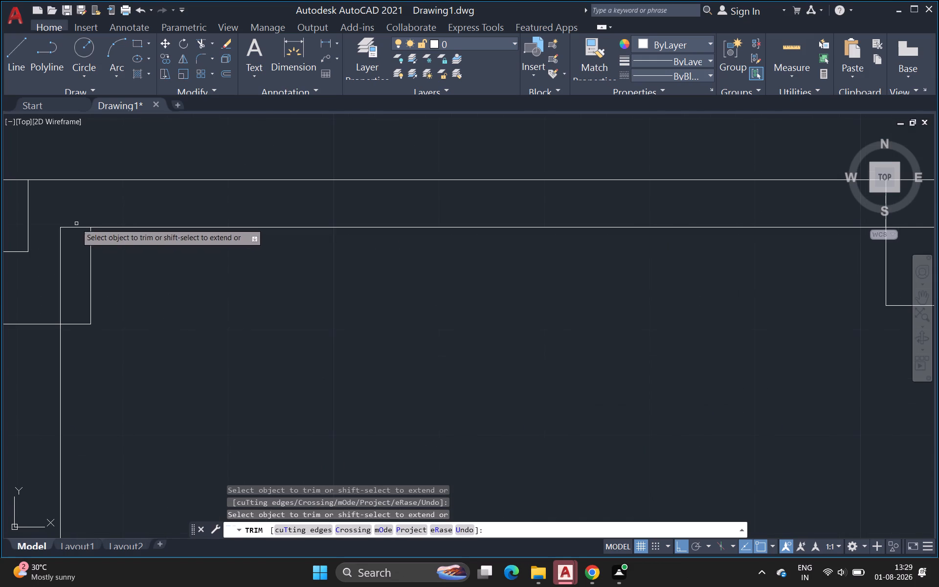
pyautogui.moveTo(80, 219); pyautogui.dragTo(52, 288)
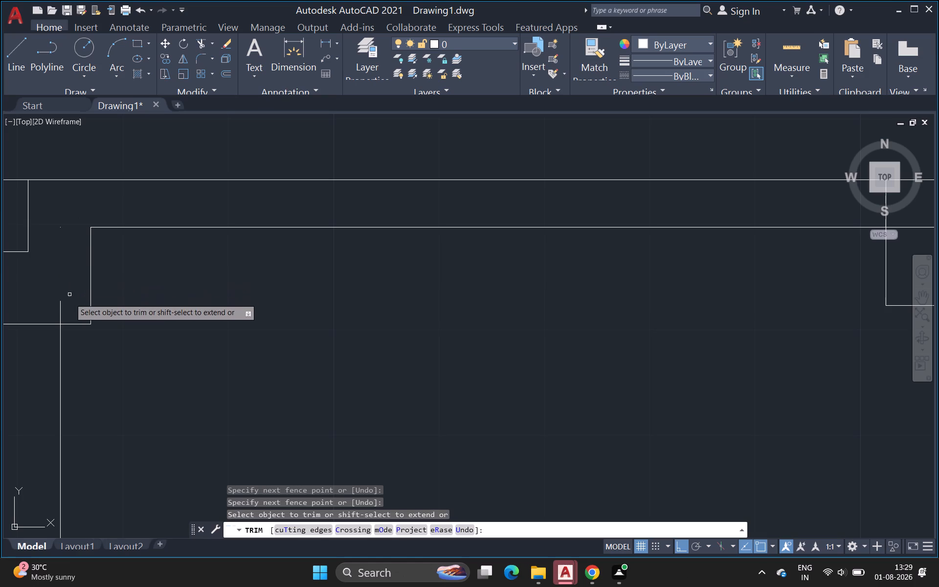
pyautogui.moveTo(63, 316); pyautogui.dragTo(53, 316)
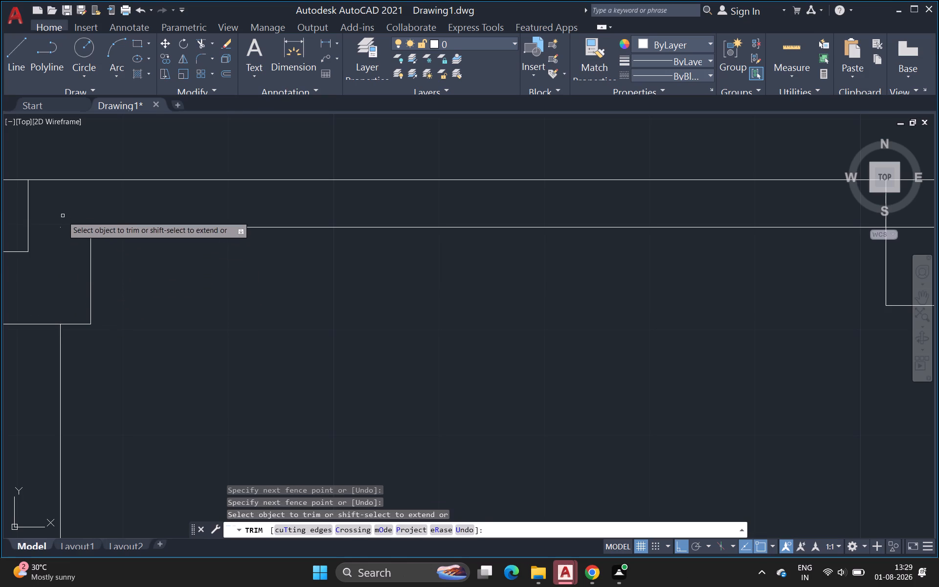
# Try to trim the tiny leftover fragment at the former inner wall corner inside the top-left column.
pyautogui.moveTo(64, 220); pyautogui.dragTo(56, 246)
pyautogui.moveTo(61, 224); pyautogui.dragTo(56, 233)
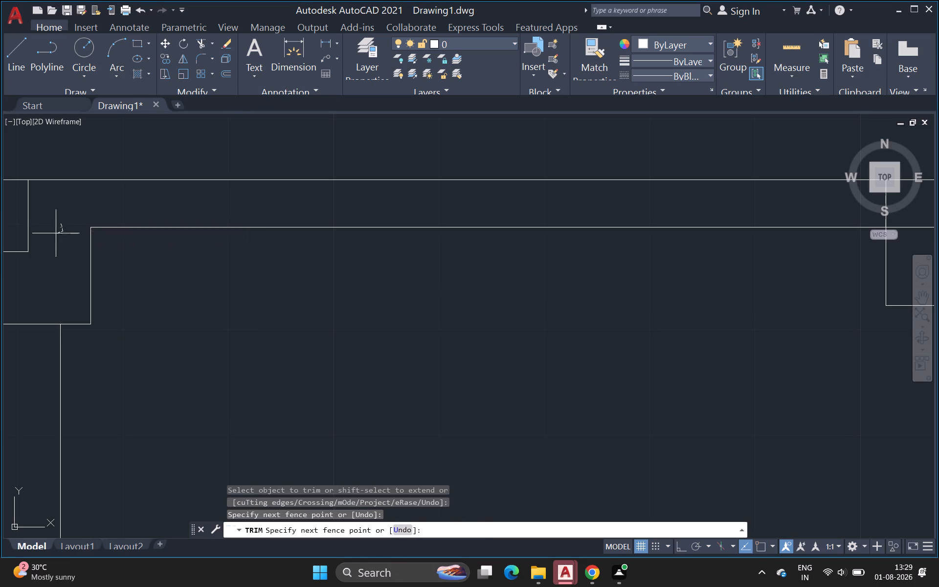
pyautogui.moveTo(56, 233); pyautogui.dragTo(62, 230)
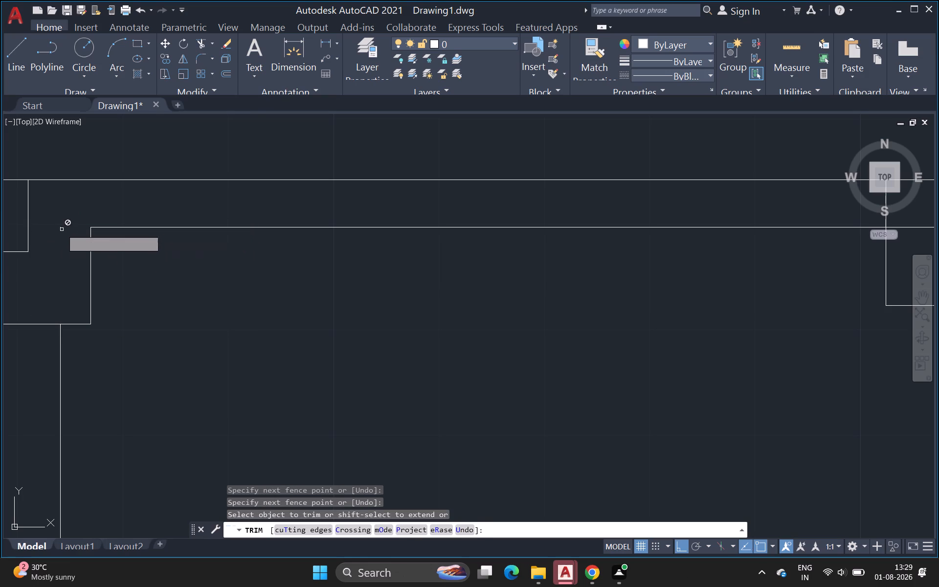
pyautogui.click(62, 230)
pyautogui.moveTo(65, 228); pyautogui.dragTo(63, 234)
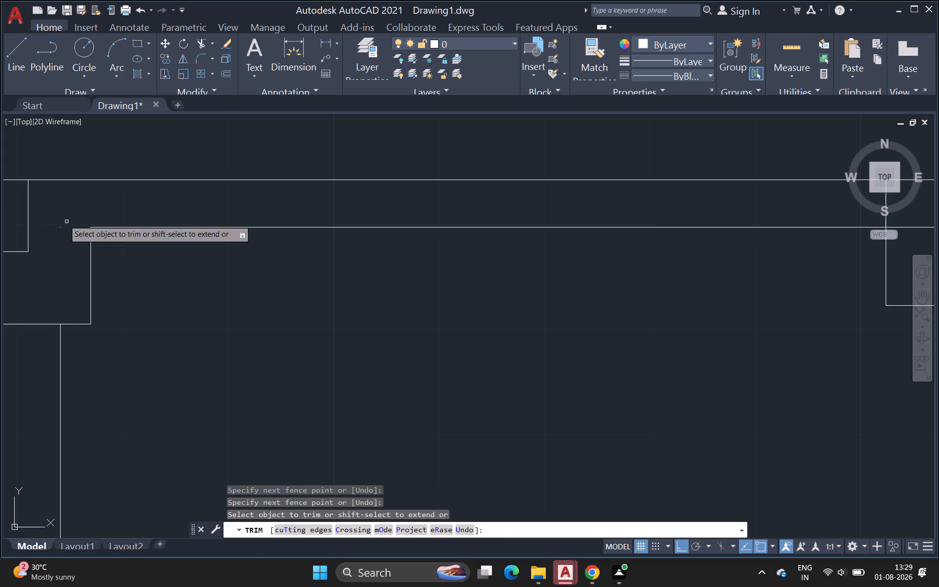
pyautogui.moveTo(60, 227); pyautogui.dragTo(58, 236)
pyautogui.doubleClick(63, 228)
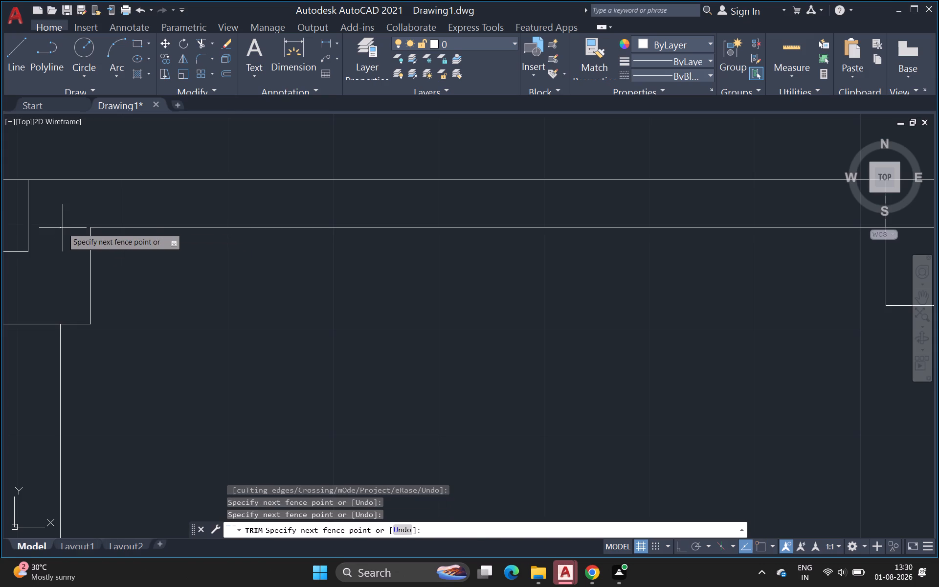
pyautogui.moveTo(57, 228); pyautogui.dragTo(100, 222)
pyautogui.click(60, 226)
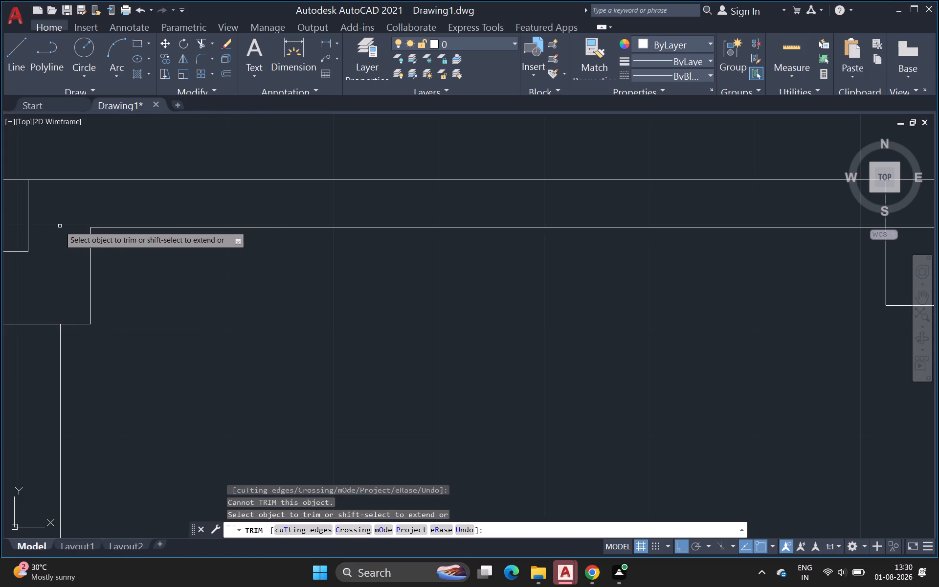
# Examine the floor plan from the staircase down through the rooms, checking the columns and wall junctions.
pyautogui.scroll(-4, 106, 204)
pyautogui.moveTo(107, 212); pyautogui.dragTo(101, 169, button='middle')
pyautogui.scroll(1, 101, 169)
pyautogui.scroll(-1, 194, 249)
pyautogui.moveTo(194, 250); pyautogui.dragTo(75, 204, button='middle')
pyautogui.scroll(-3, 204, 232)
pyautogui.moveTo(204, 232); pyautogui.dragTo(192, 193, button='middle')
pyautogui.scroll(1, 192, 193)
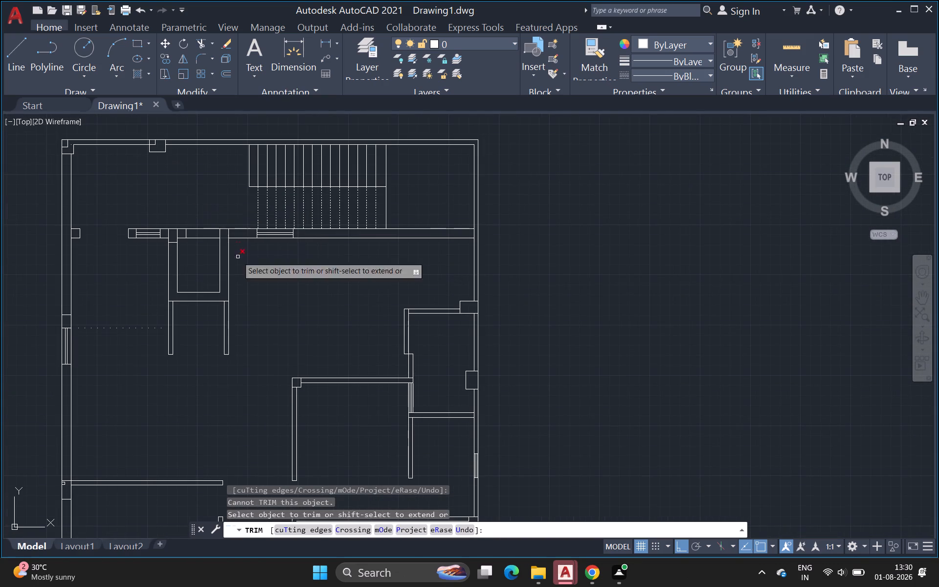
pyautogui.scroll(-1, 270, 293)
pyautogui.moveTo(270, 293); pyautogui.dragTo(233, 216, button='middle')
pyautogui.scroll(1, 237, 219)
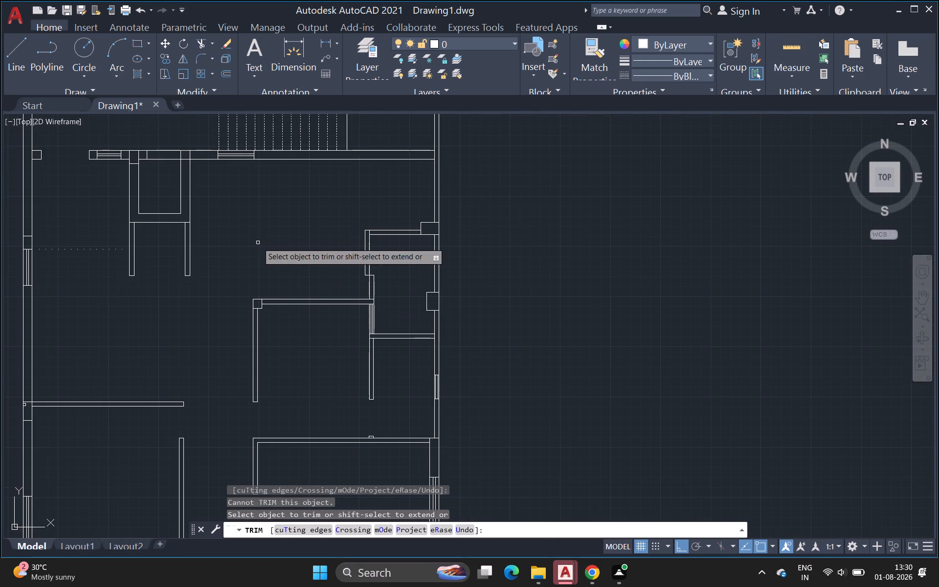
pyautogui.scroll(-3, 250, 251)
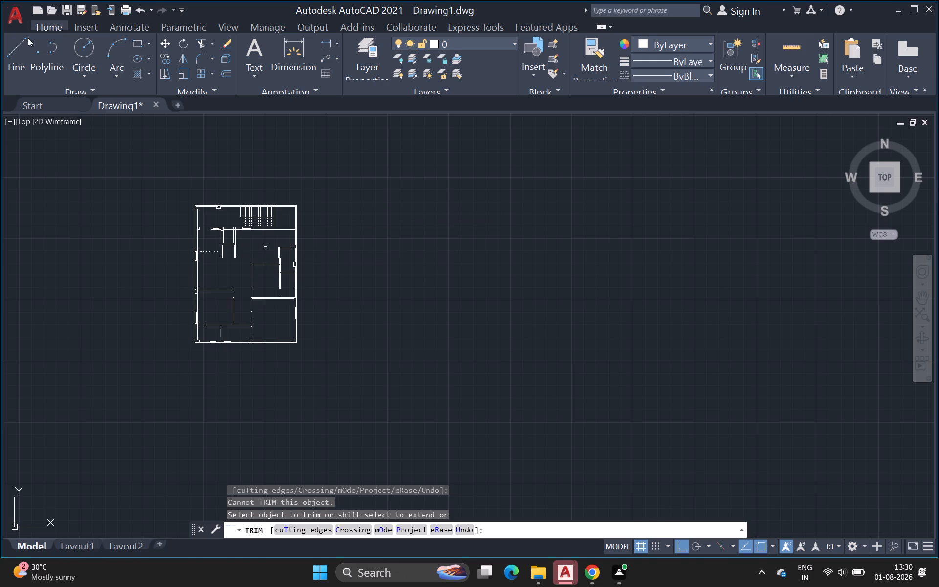
# Draw a column rectangle about 8.42" by 6.94" inward from the plan's top-right outer corner.
pyautogui.click(136, 41)
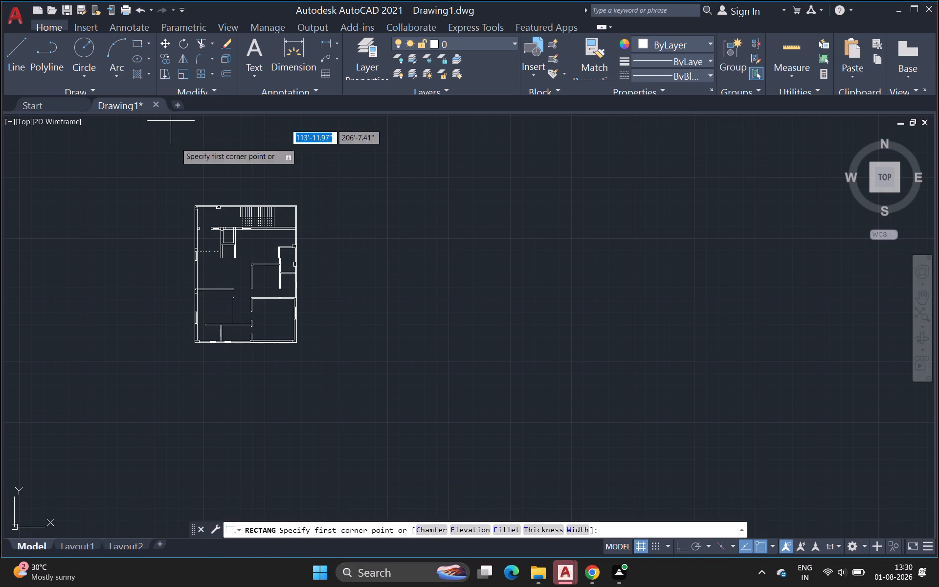
pyautogui.scroll(1, 143, 209)
pyautogui.moveTo(131, 215); pyautogui.dragTo(9, 256, button='middle')
pyautogui.scroll(-1, 131, 215)
pyautogui.scroll(1, 0, 252)
pyautogui.scroll(3, 101, 265)
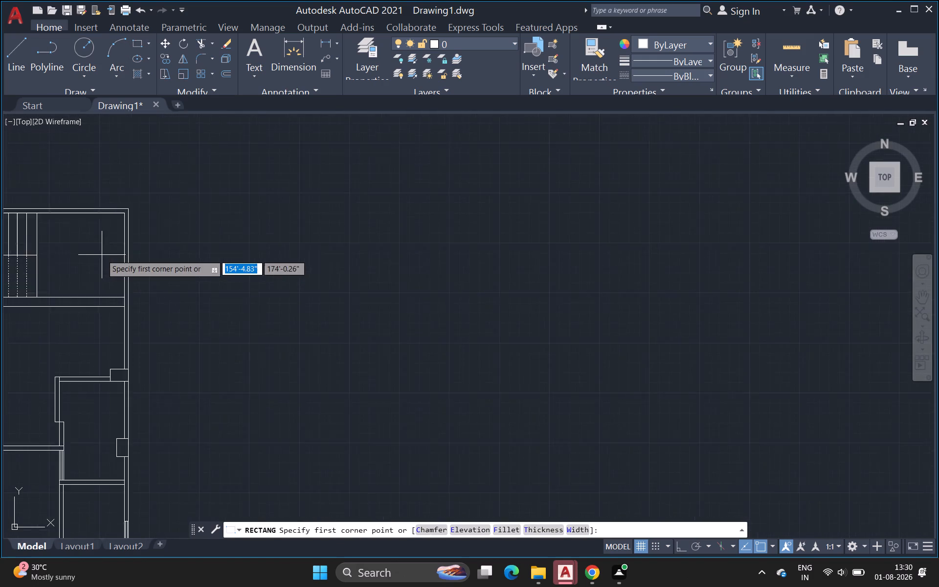
pyautogui.scroll(1, 102, 255)
pyautogui.scroll(3, 142, 183)
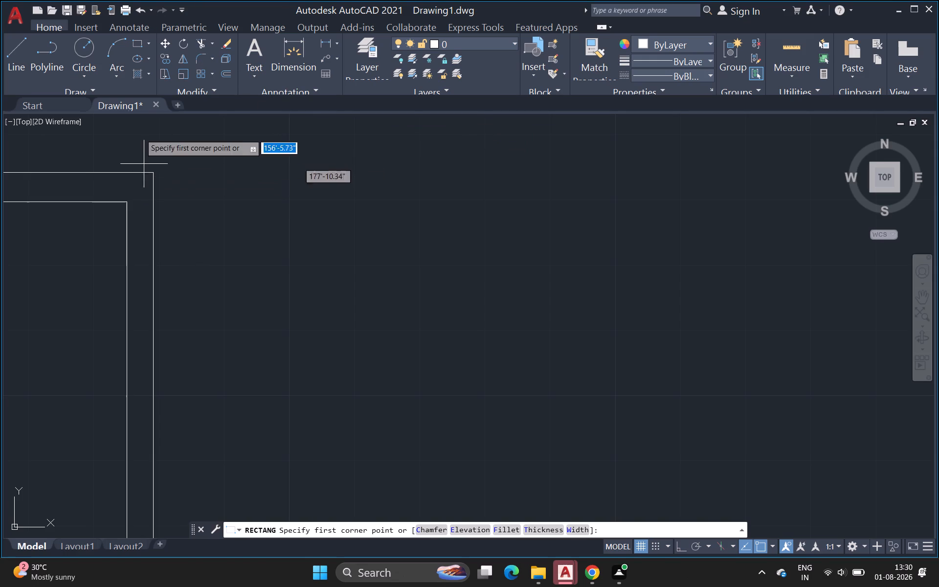
pyautogui.click(140, 44)
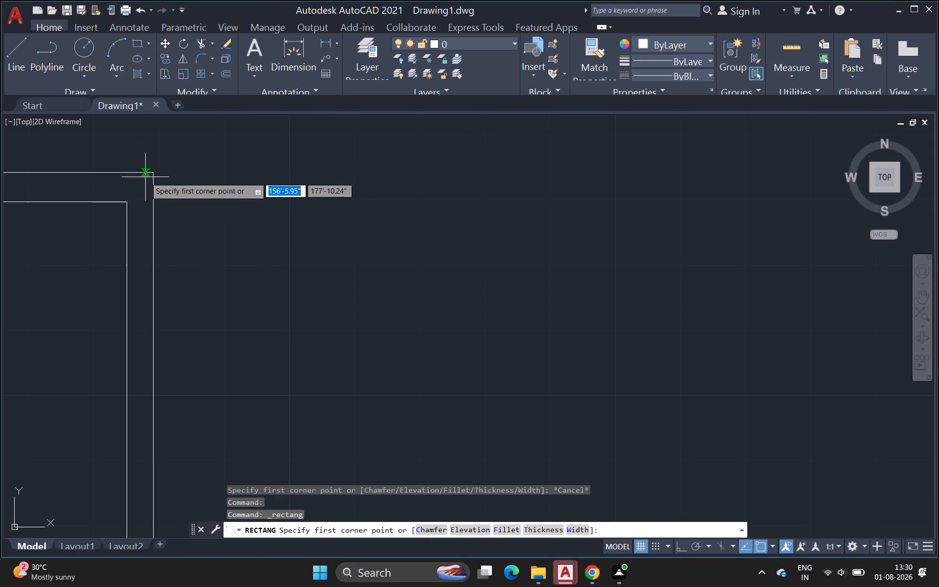
pyautogui.click(153, 173)
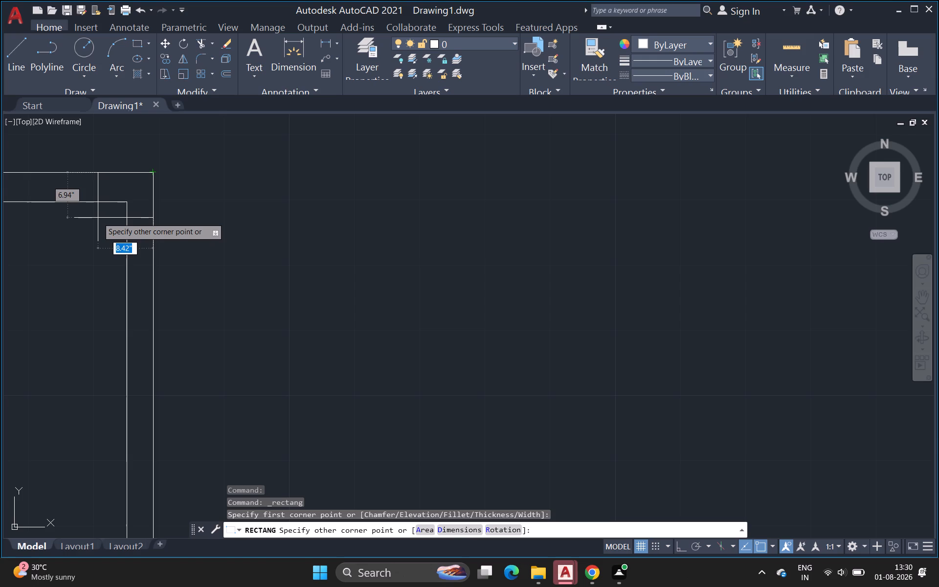
pyautogui.click(98, 218)
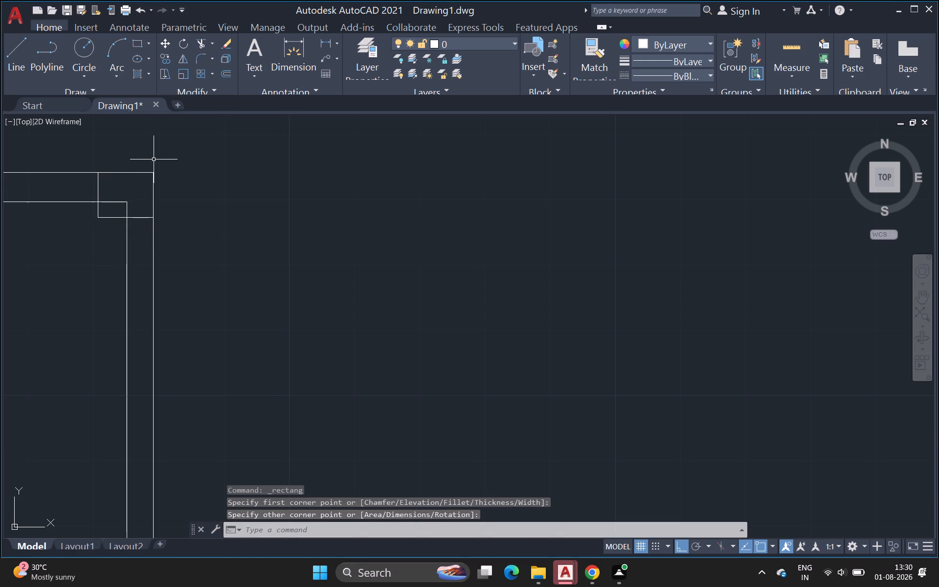
# Draw a smaller rectangle from the plan's top-right outer corner to the centre of the corner column.
pyautogui.press('space')
pyautogui.press('space')
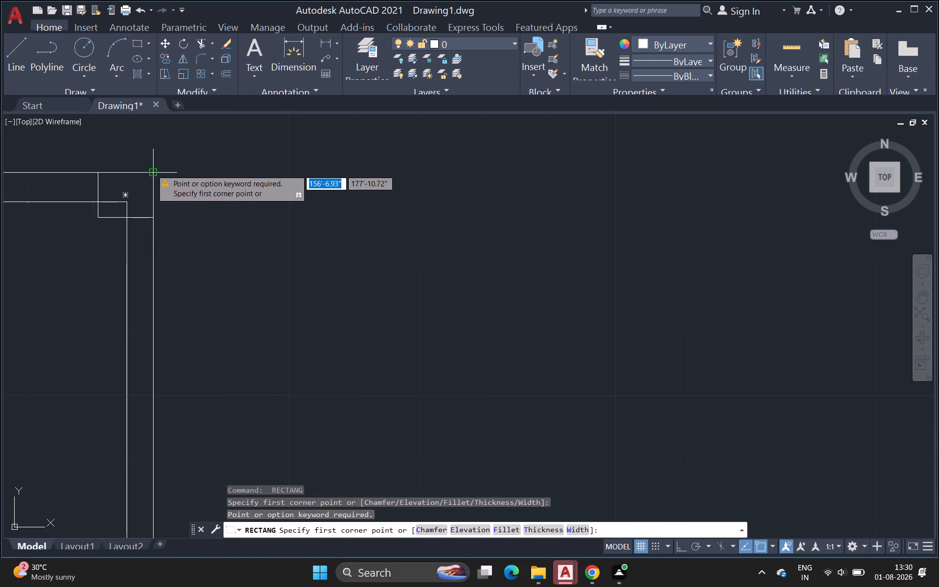
pyautogui.click(152, 172)
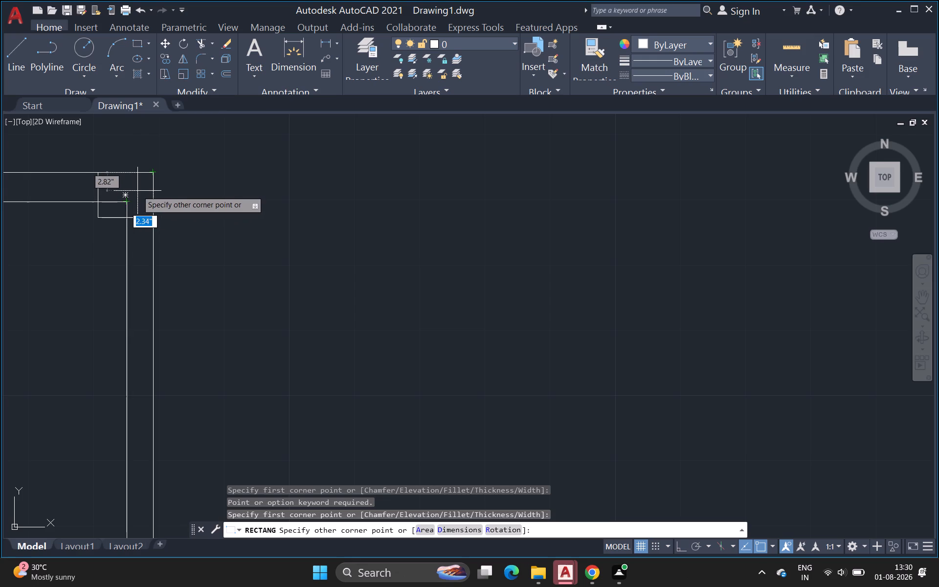
pyautogui.click(131, 191)
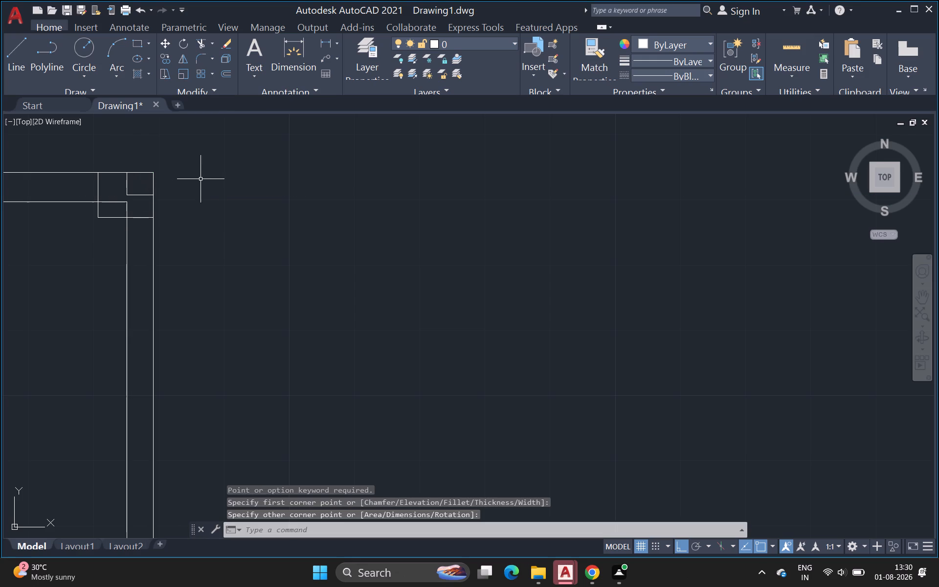
# Trim the two inner wall lines that run through the top-right corner column.
pyautogui.press('t')
pyautogui.press('r')
pyautogui.press('Return')
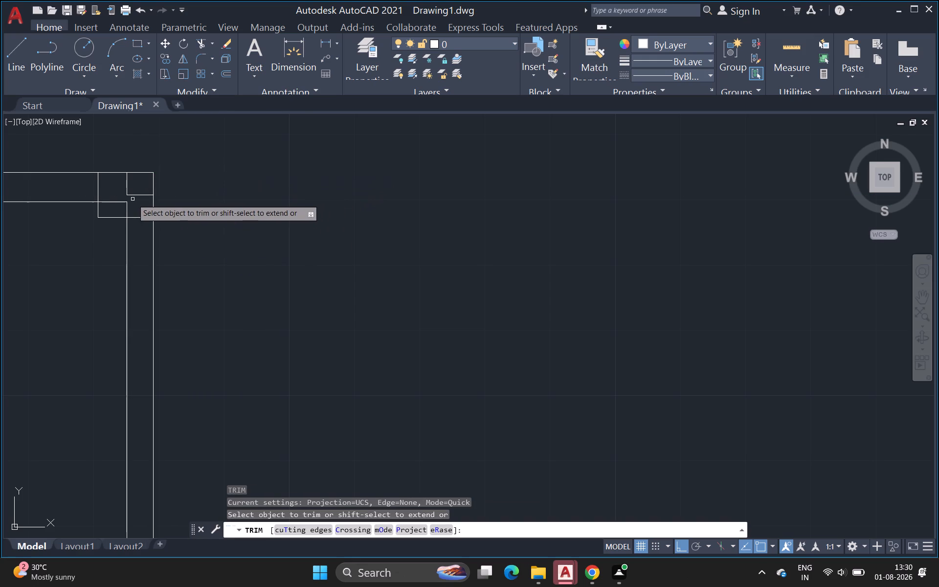
pyautogui.click(118, 203)
pyautogui.click(127, 206)
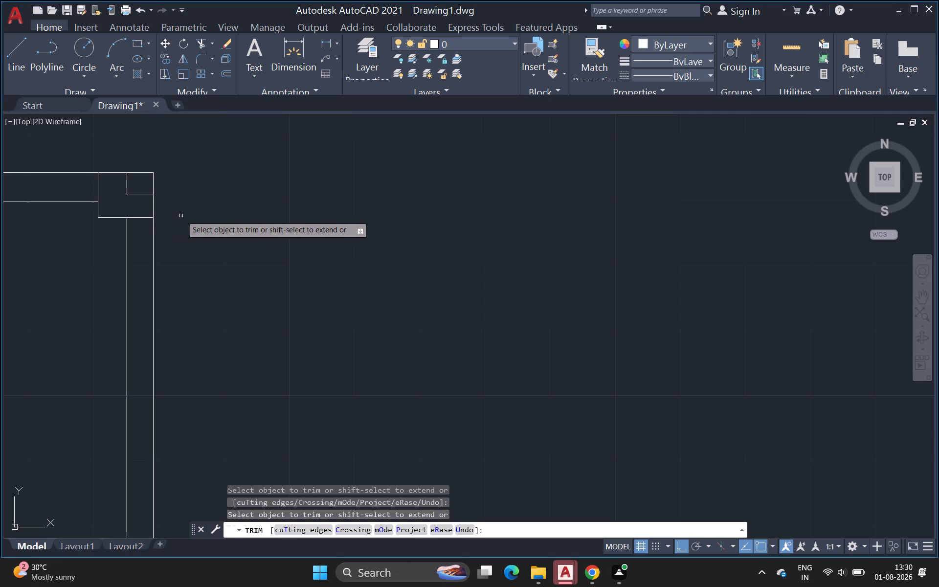
pyautogui.press('Escape')
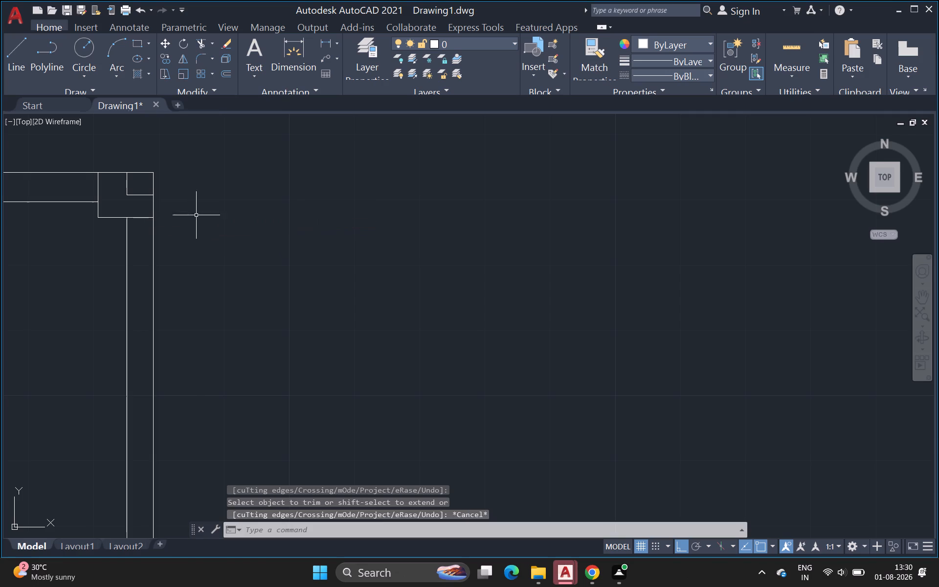
# Trim both lines of the wall below the staircase across the small room's top, from the short wall stub to the room's right wall.
pyautogui.scroll(-4, 202, 232)
pyautogui.moveTo(201, 235); pyautogui.dragTo(196, 195, button='middle')
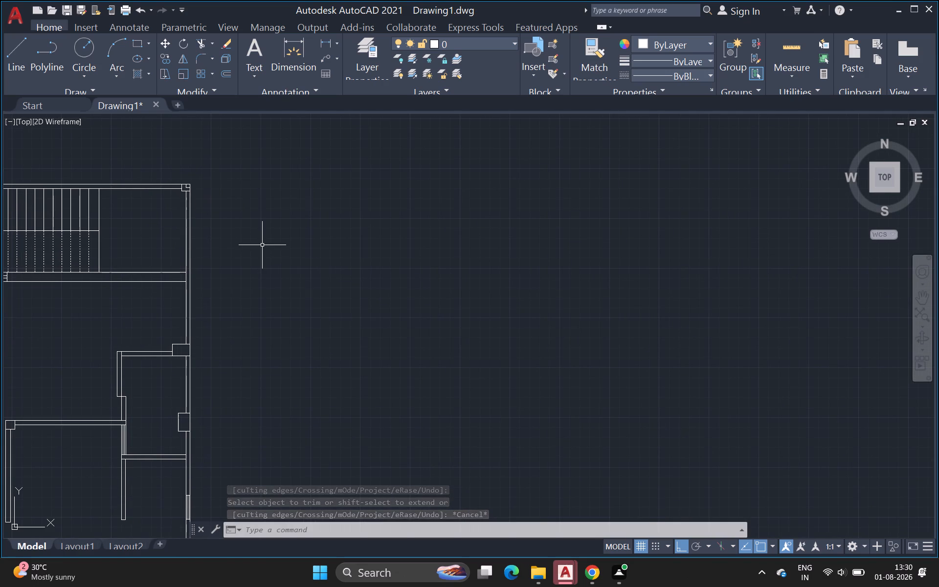
pyautogui.moveTo(93, 321); pyautogui.dragTo(128, 306, button='middle')
pyautogui.scroll(-1, 98, 321)
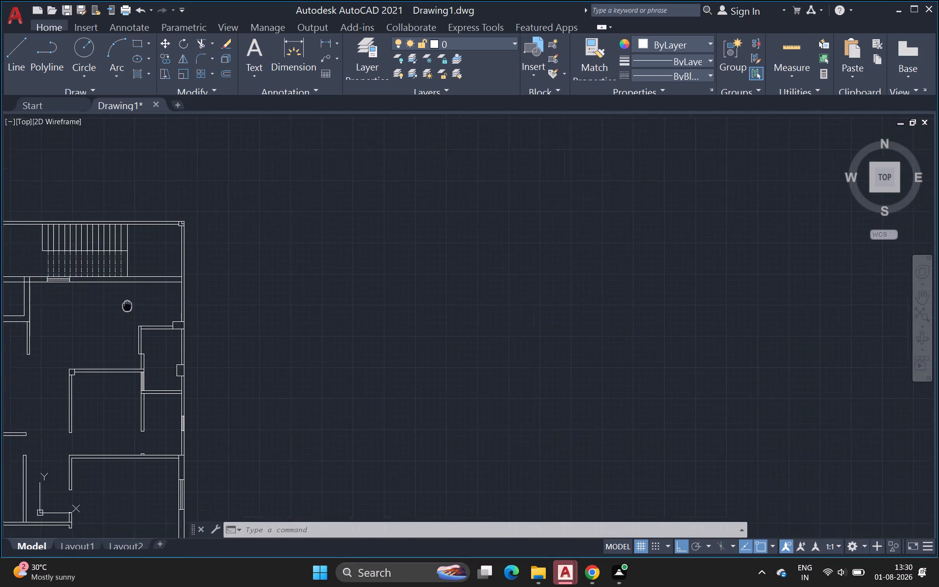
pyautogui.moveTo(128, 306); pyautogui.dragTo(237, 290, button='middle')
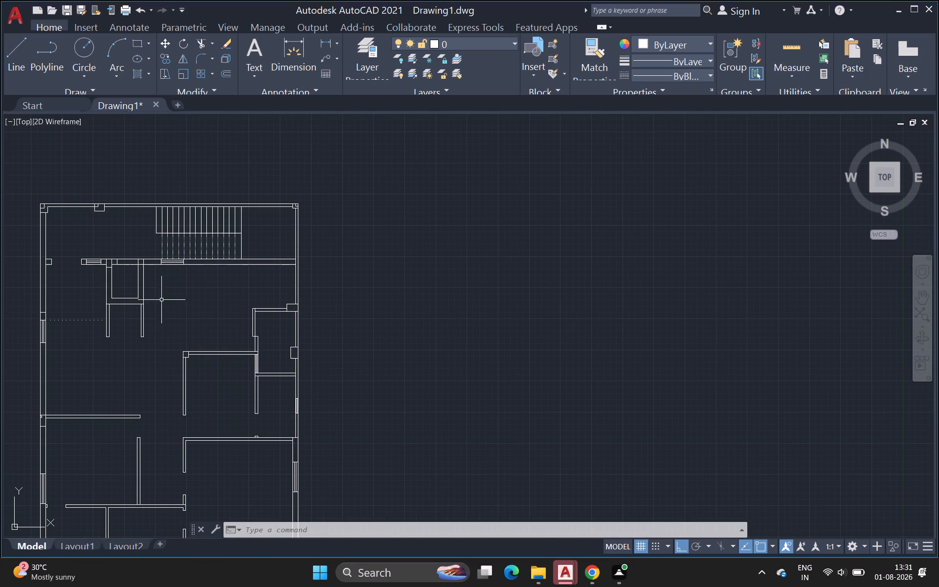
pyautogui.scroll(2, 127, 290)
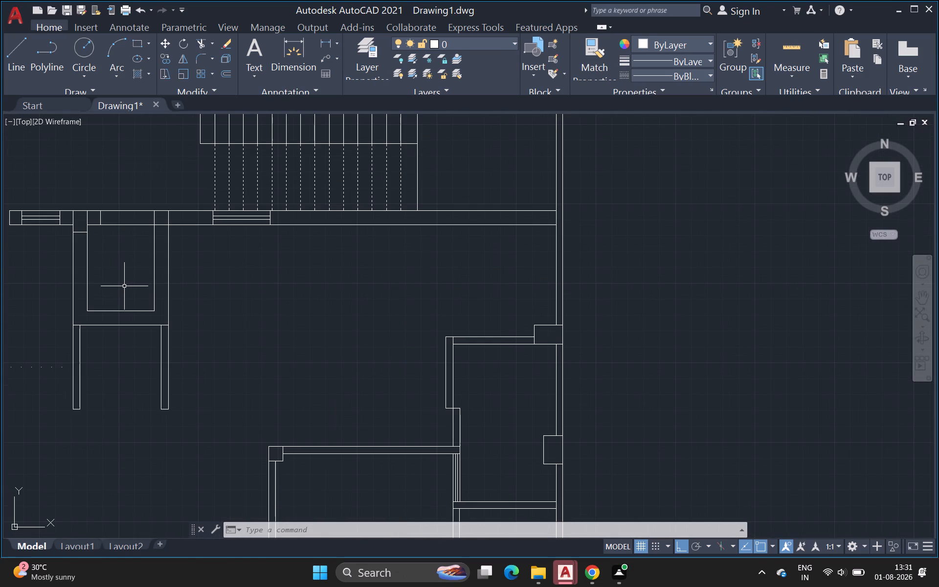
pyautogui.scroll(2, 126, 263)
pyautogui.scroll(-1, 124, 238)
pyautogui.moveTo(124, 240); pyautogui.dragTo(202, 333, button='middle')
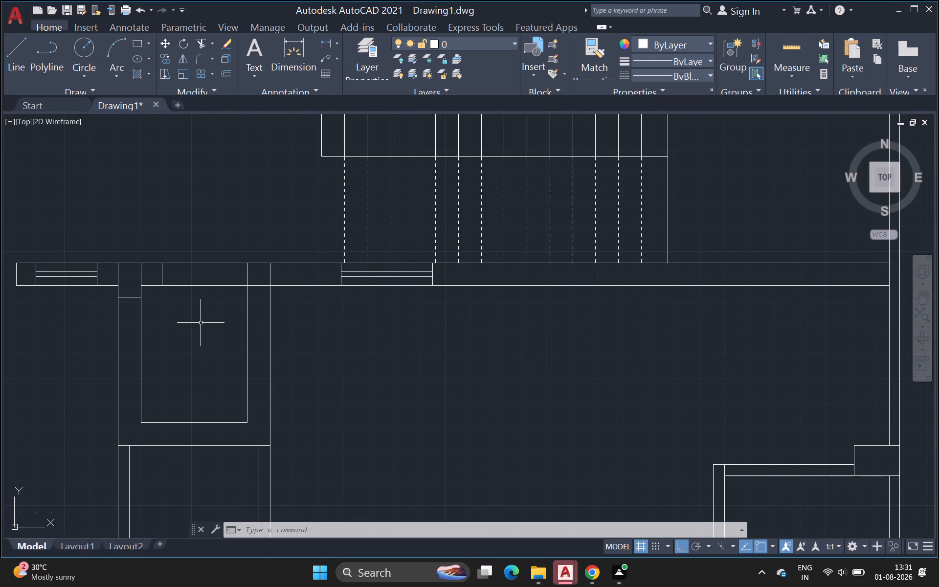
pyautogui.press('space')
pyautogui.press('space')
pyautogui.moveTo(199, 316); pyautogui.dragTo(195, 271)
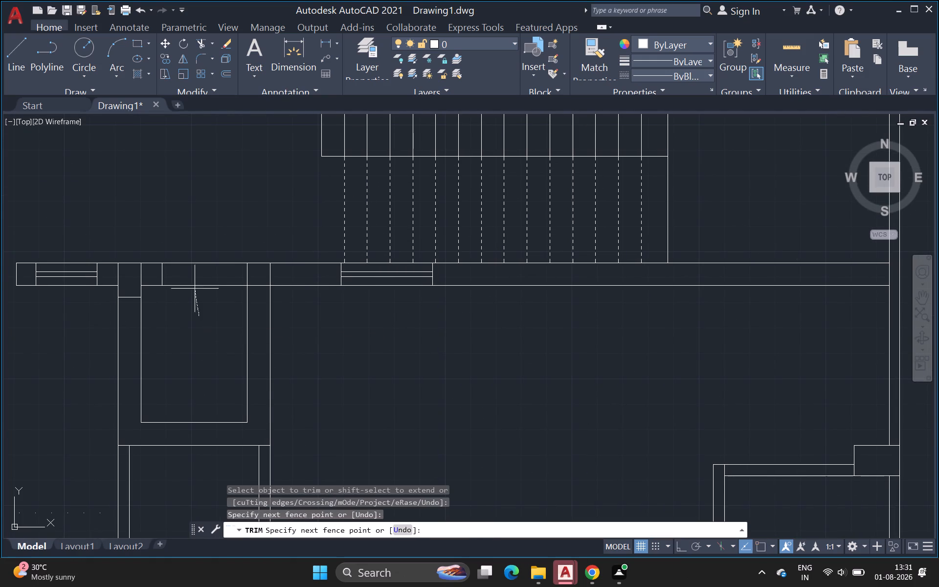
pyautogui.moveTo(195, 271); pyautogui.dragTo(188, 191)
pyautogui.moveTo(174, 339); pyautogui.dragTo(180, 227)
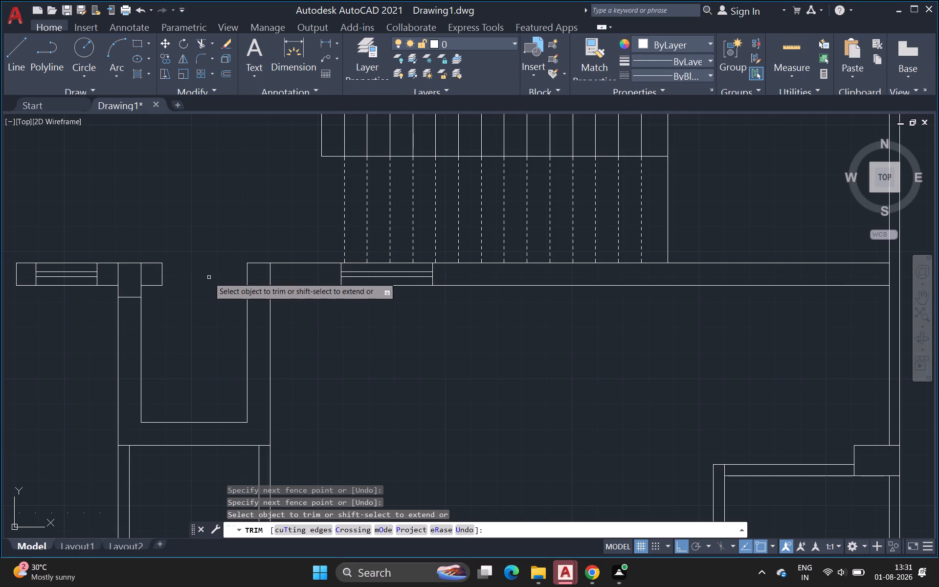
# Draw a horizontal line about 1'-4" long leftward into the opening from the right jamb's lower wall corner.
pyautogui.click(22, 63)
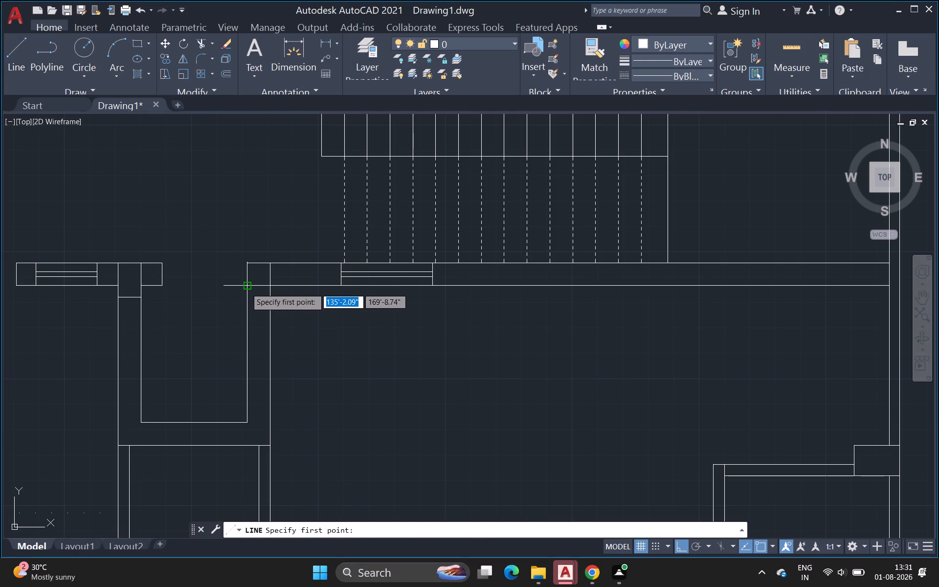
pyautogui.click(245, 290)
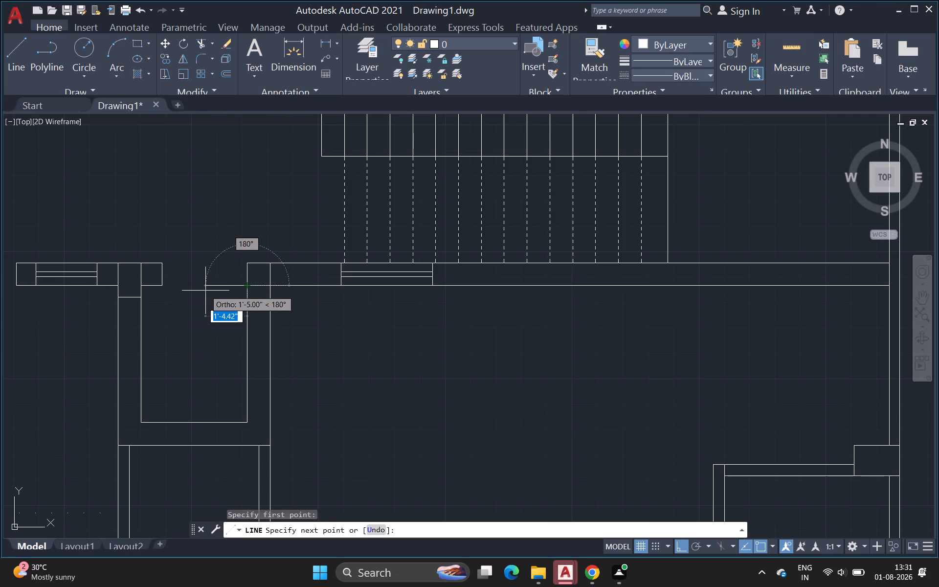
pyautogui.click(205, 291)
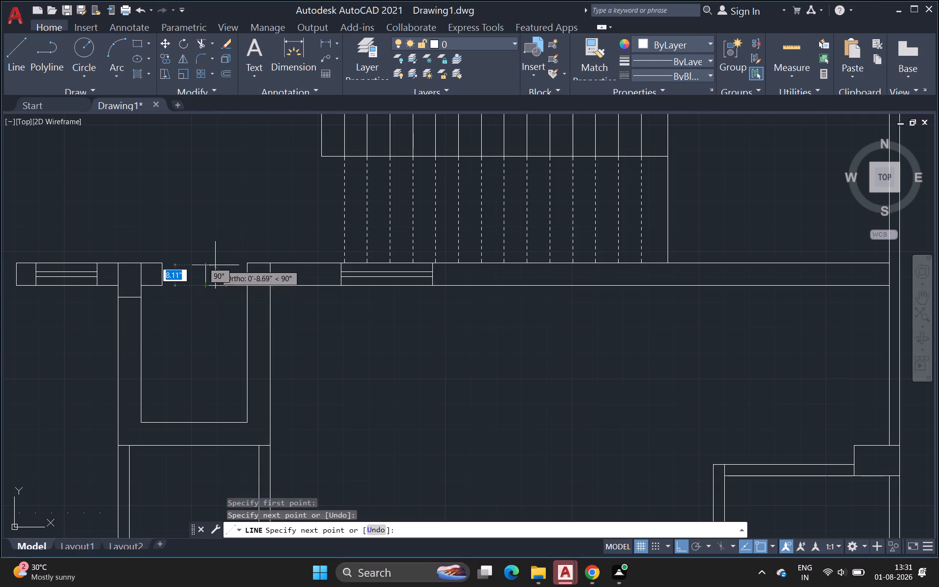
pyautogui.press('Escape')
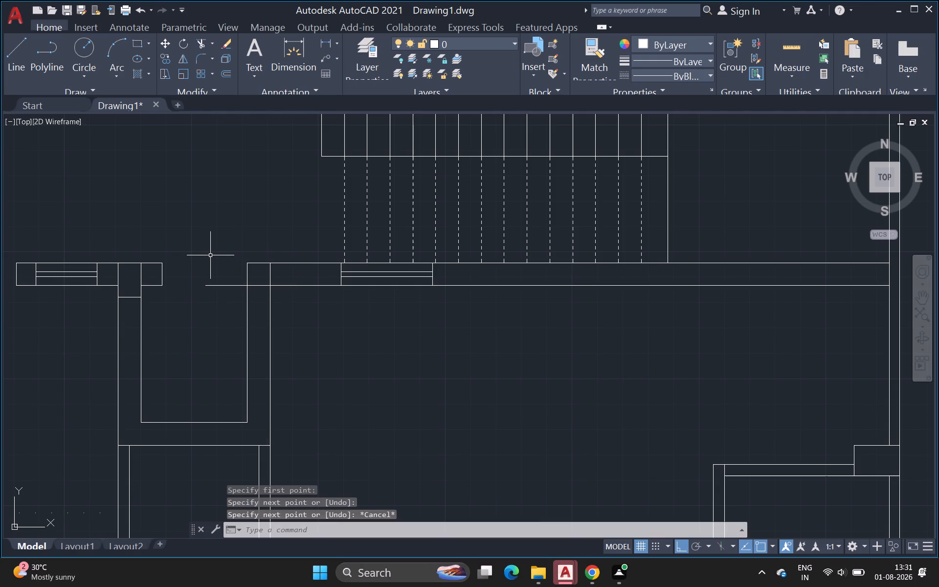
# Offset the short horizontal line in the opening upward by 4.5".
pyautogui.press('o')
pyautogui.press('Return')
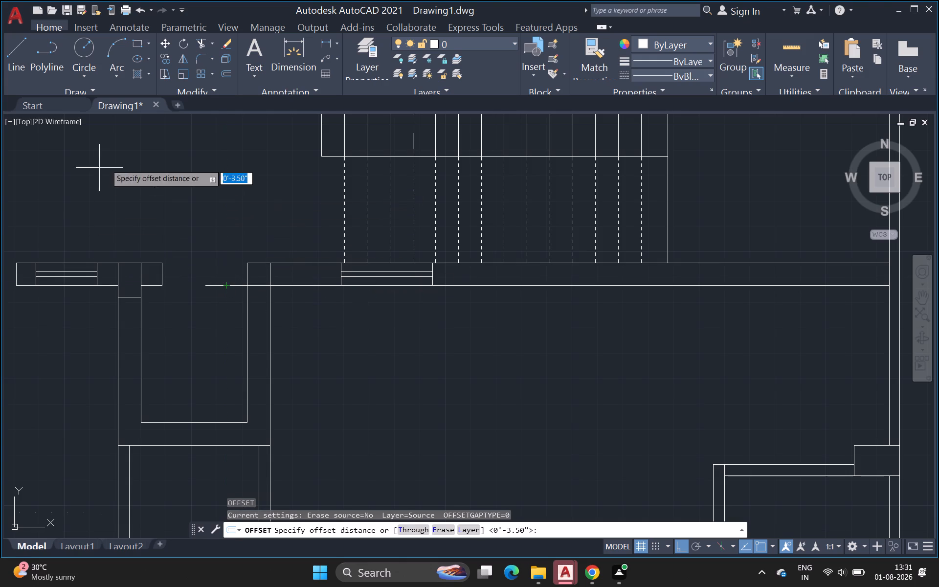
pyautogui.click(228, 285)
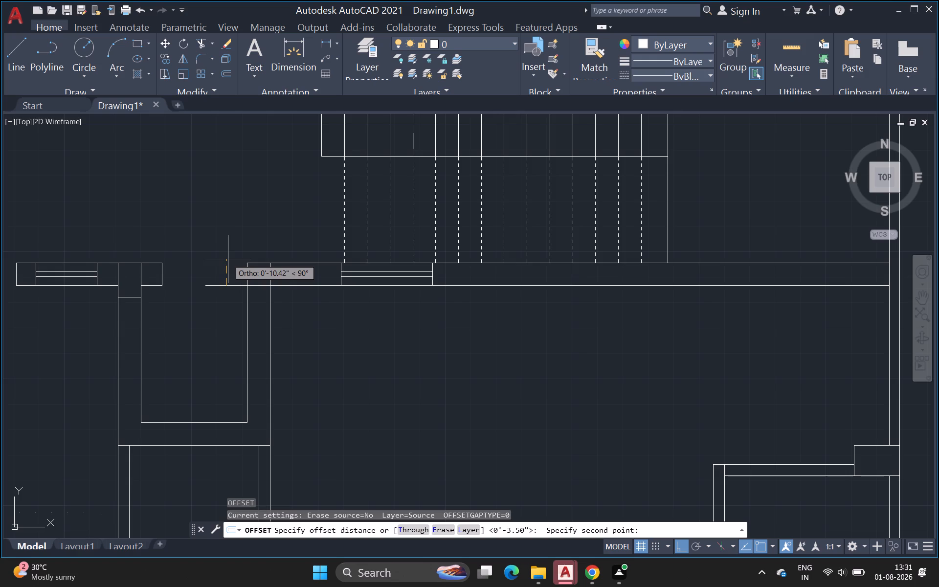
pyautogui.press('4')
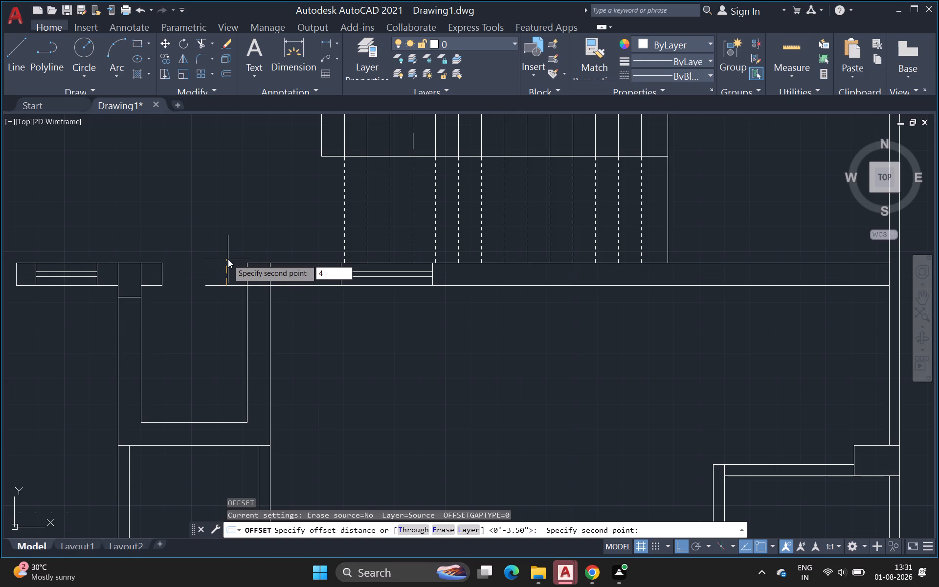
pyautogui.press('.')
pyautogui.press('5')
pyautogui.hotkey('shift', '"')
pyautogui.press('Return')
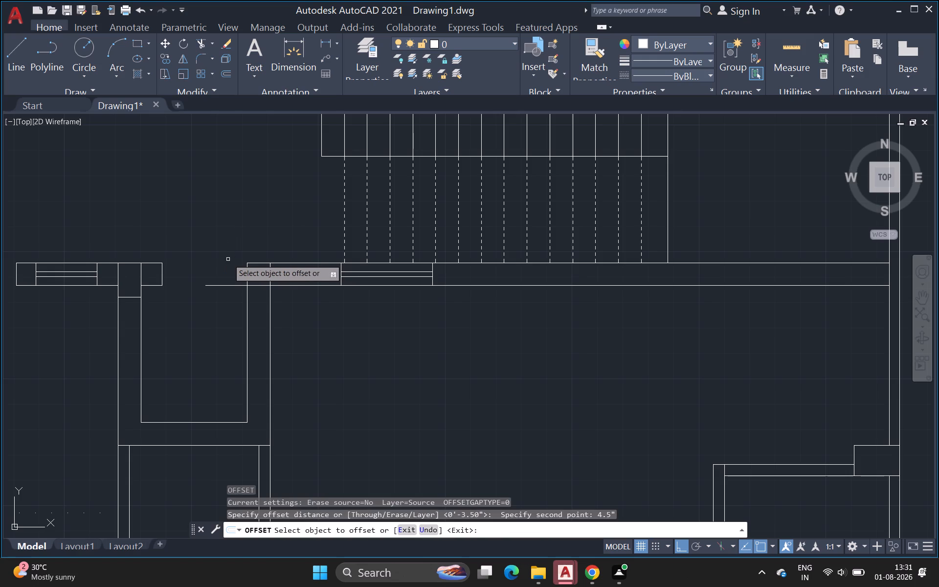
pyautogui.click(221, 284)
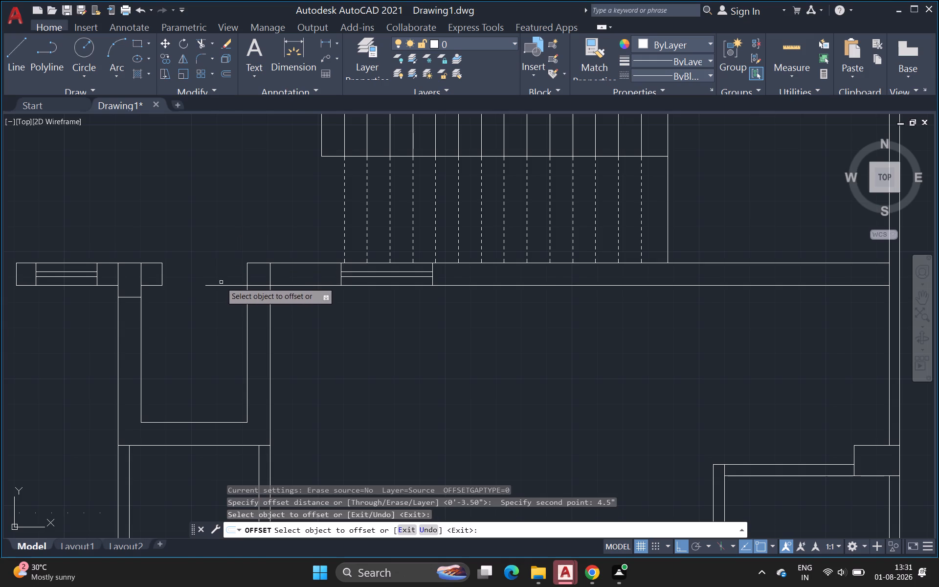
pyautogui.click(221, 284)
pyautogui.click(223, 276)
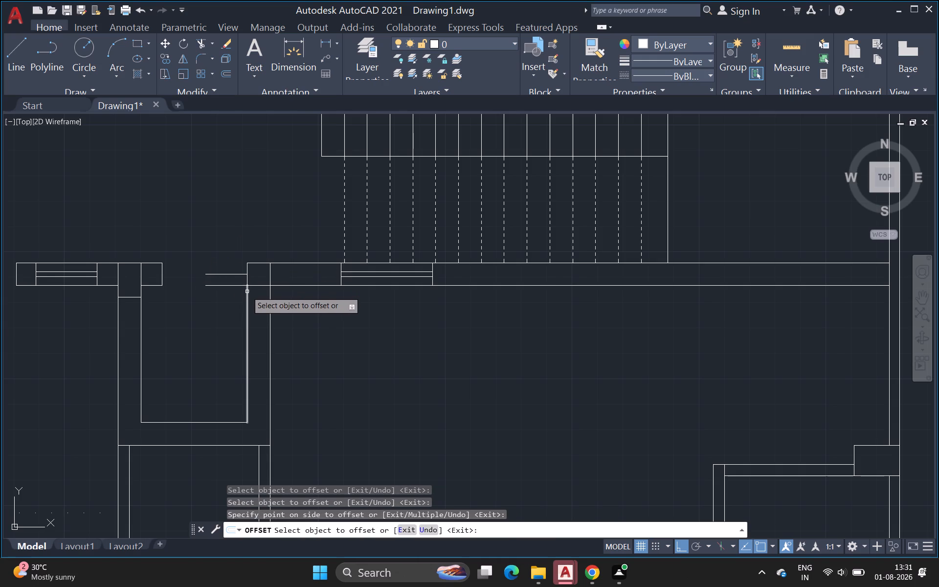
# Join the left ends of the two short horizontal lines in the opening with a vertical line.
pyautogui.click(7, 42)
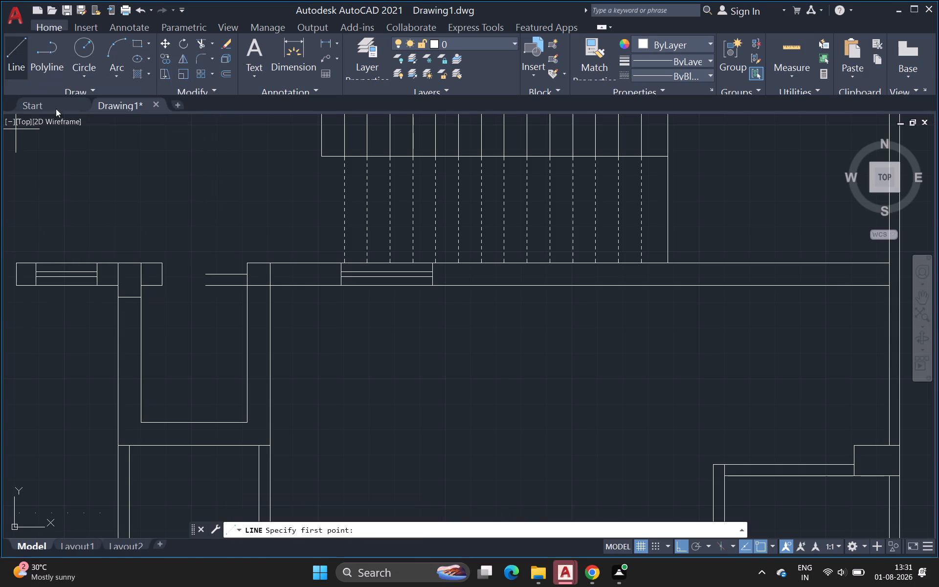
pyautogui.click(207, 286)
pyautogui.click(207, 276)
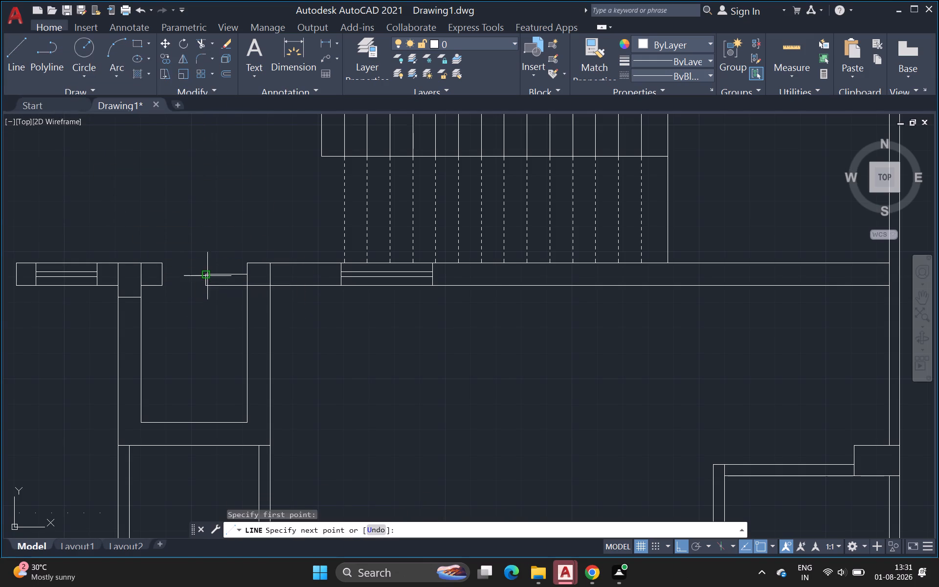
# Draw a horizontal line about 1'-5.65" leftward from the midpoint of the upper short line in the opening.
pyautogui.click(8, 57)
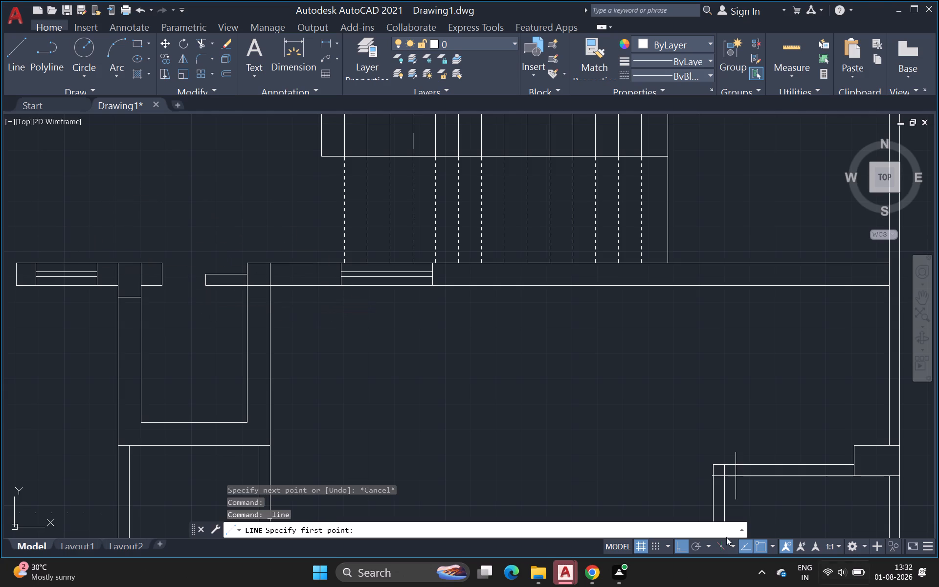
pyautogui.click(226, 274)
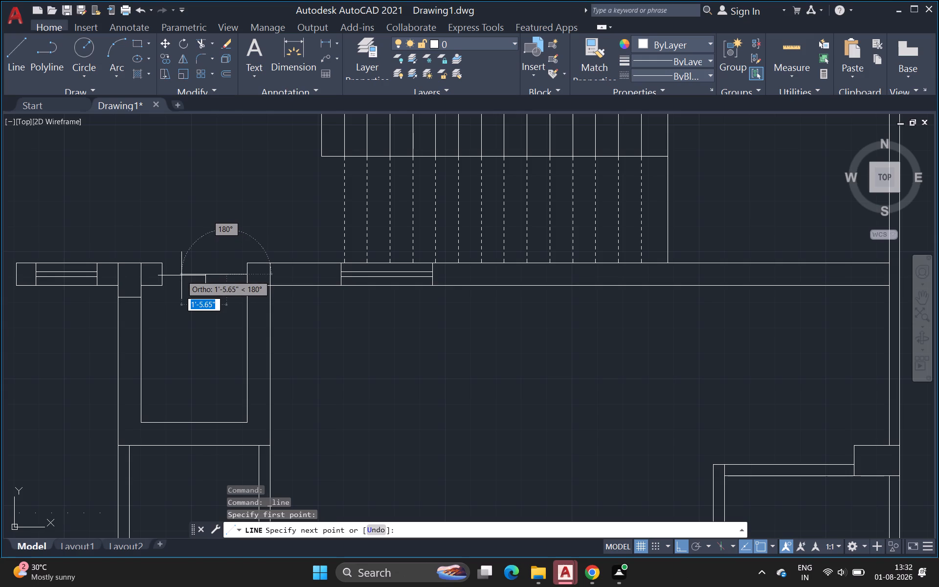
pyautogui.click(181, 275)
pyautogui.press('space')
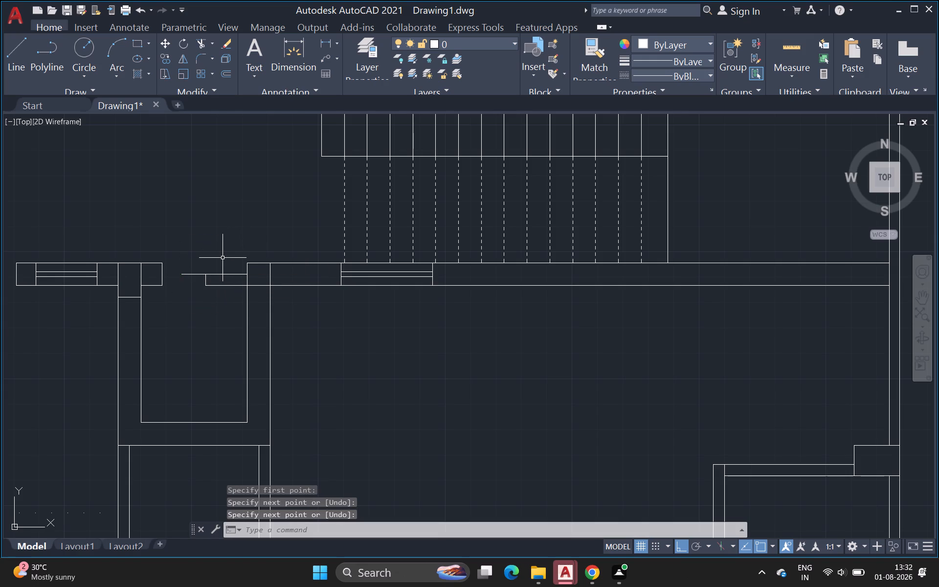
# Offset the 1'-5.65" horizontal line in the door opening upward by 4.5".
pyautogui.press('o')
pyautogui.press('Return')
pyautogui.scroll(3, 206, 273)
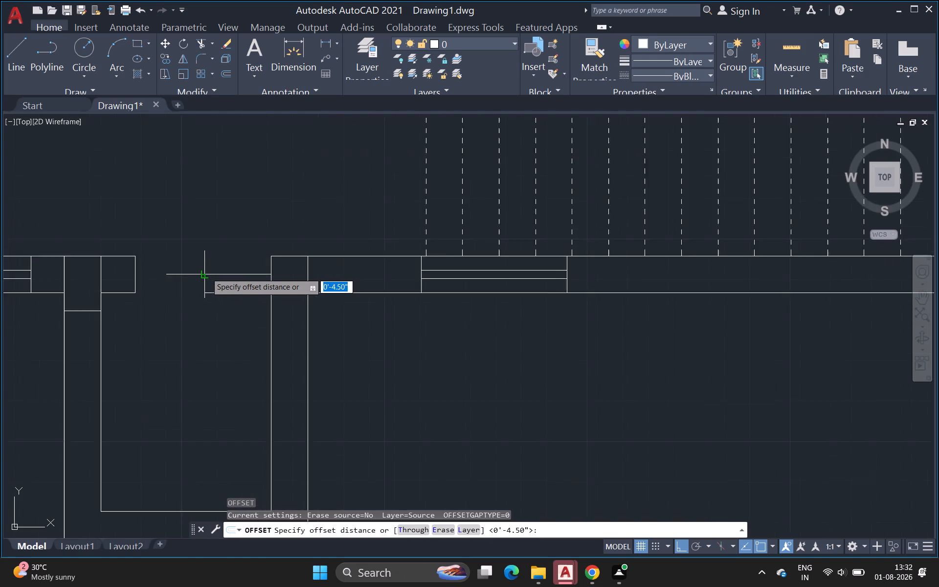
pyautogui.click(197, 275)
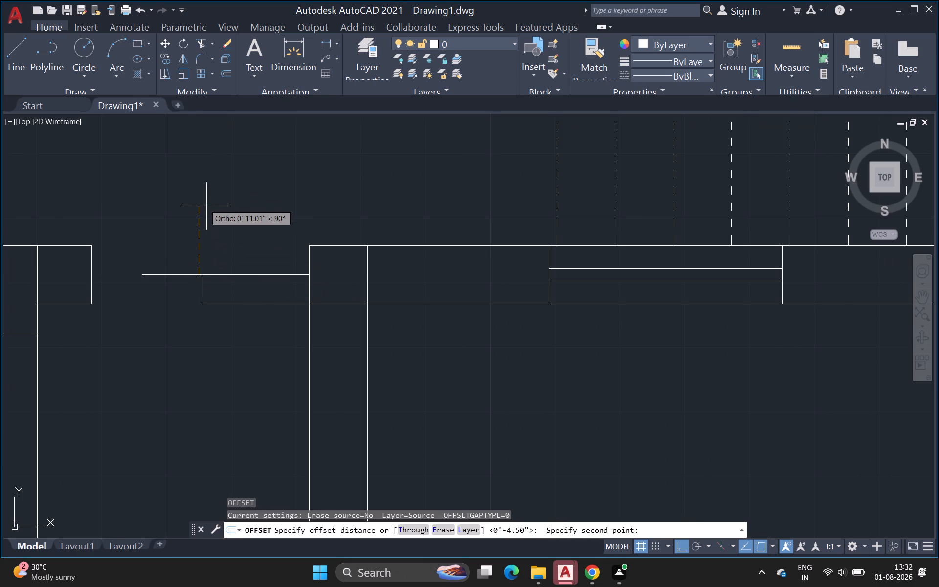
pyautogui.press('4')
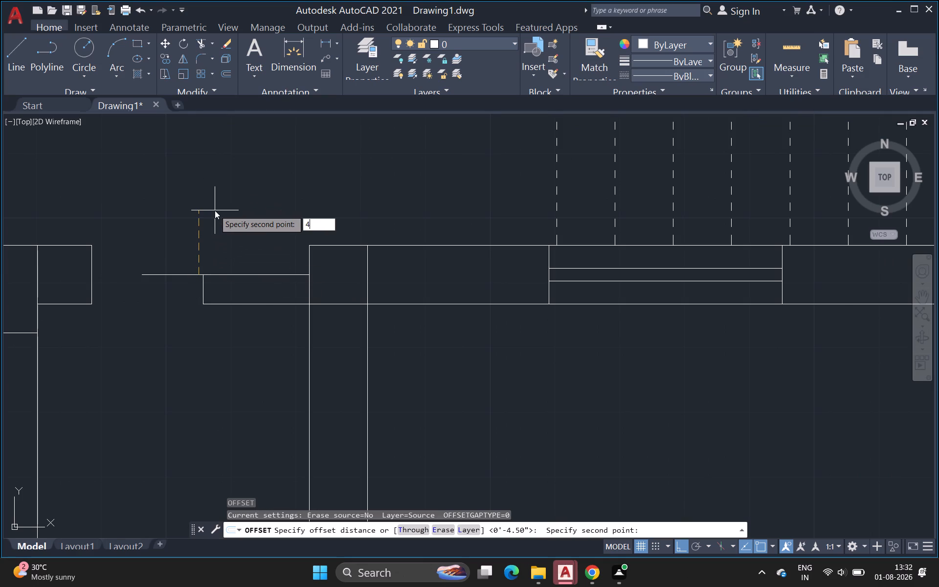
pyautogui.write('.5')
pyautogui.hotkey('shift', '"')
pyautogui.press('Return')
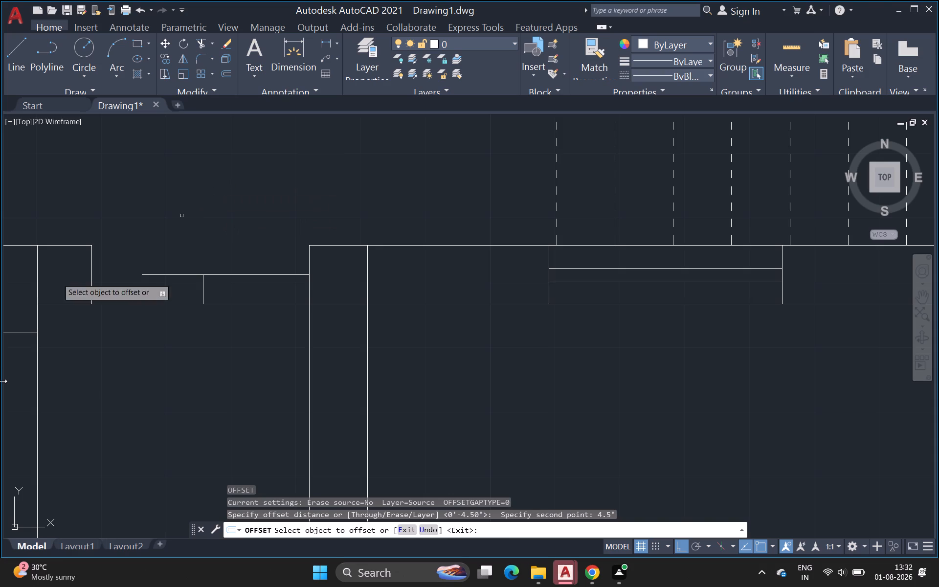
pyautogui.click(164, 274)
pyautogui.click(167, 260)
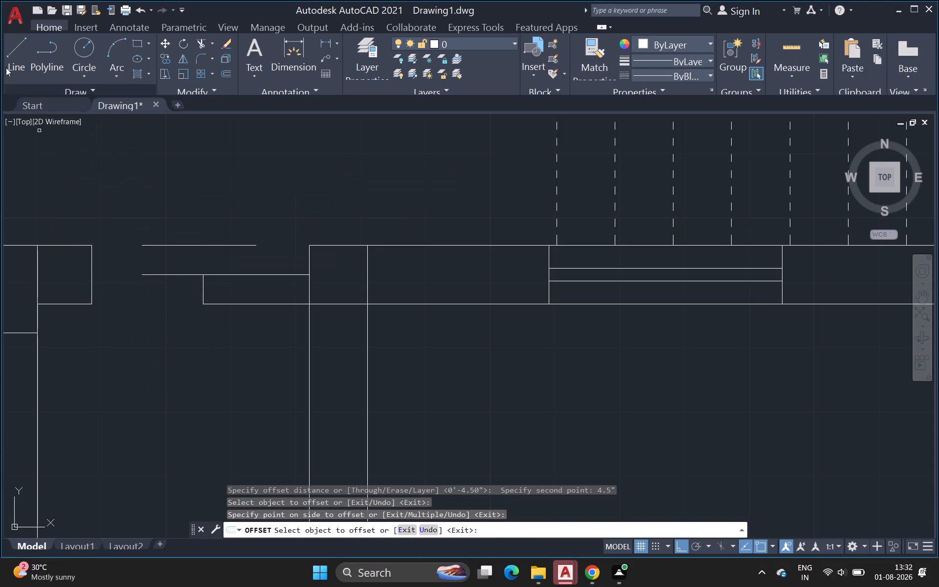
# Close the upper door panel by joining the ends of its two horizontal lines with 4.5" vertical lines at both ends.
pyautogui.click(5, 53)
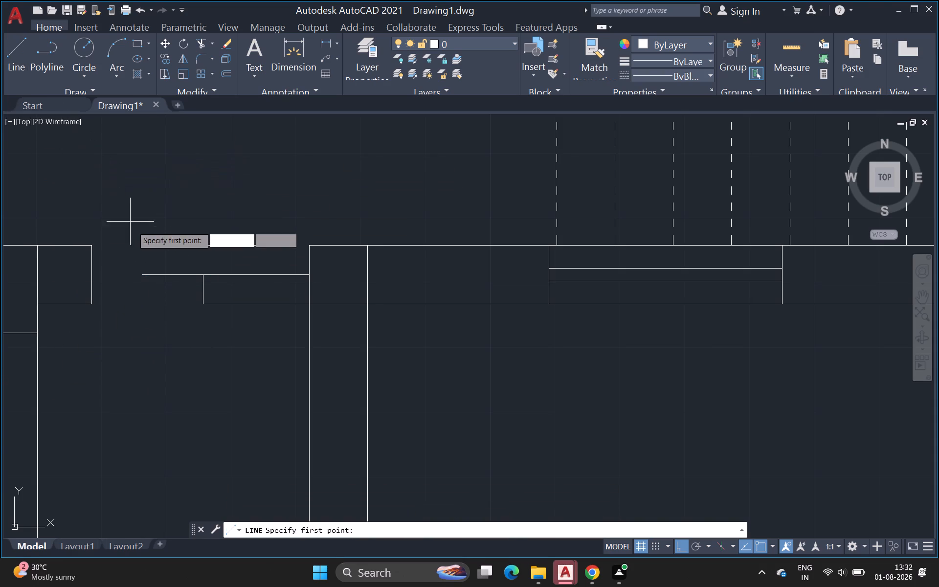
pyautogui.click(143, 245)
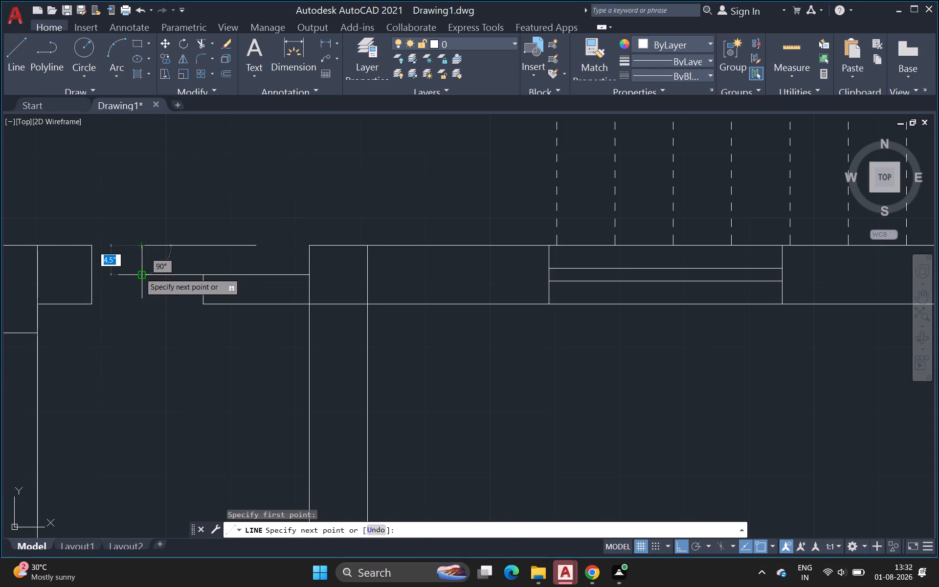
pyautogui.click(140, 273)
pyautogui.click(22, 57)
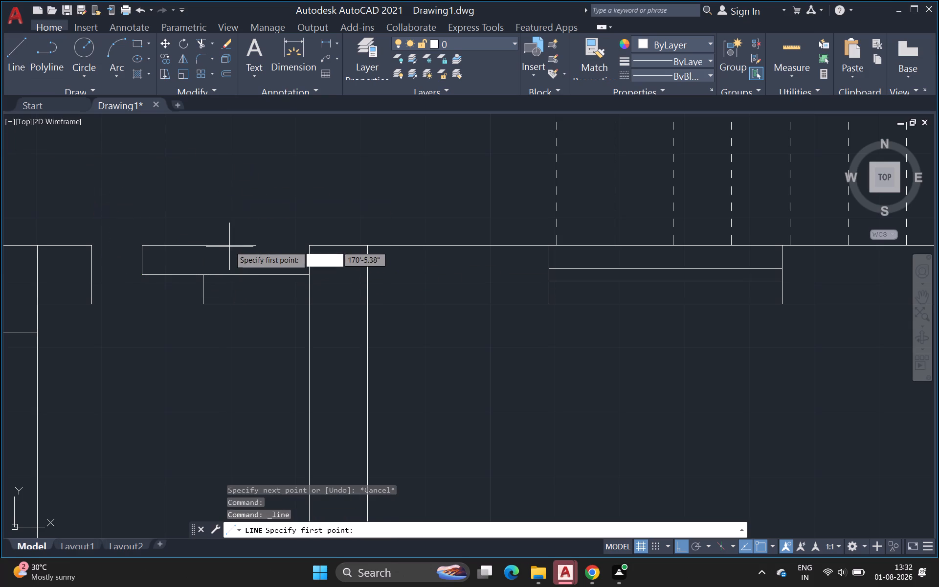
pyautogui.click(253, 244)
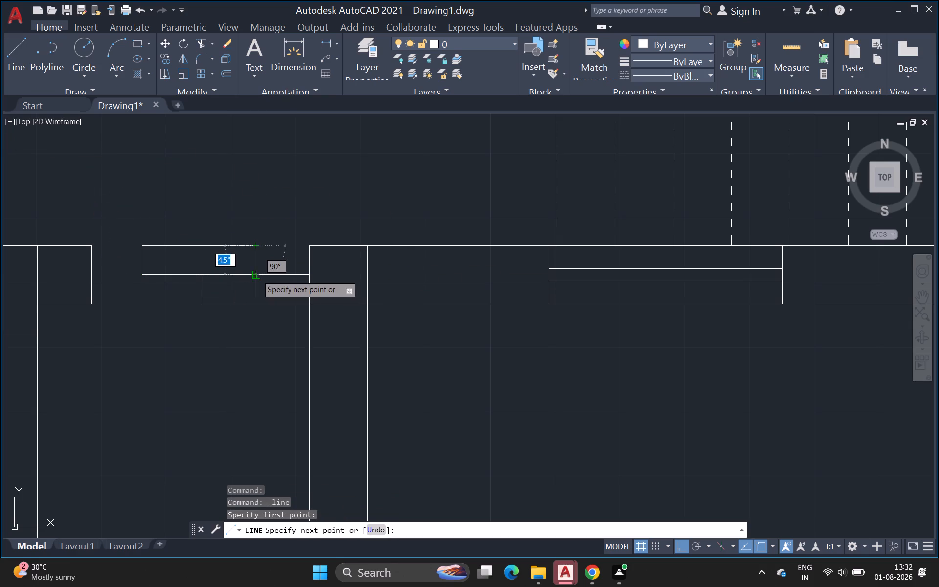
pyautogui.click(257, 275)
pyautogui.press('space')
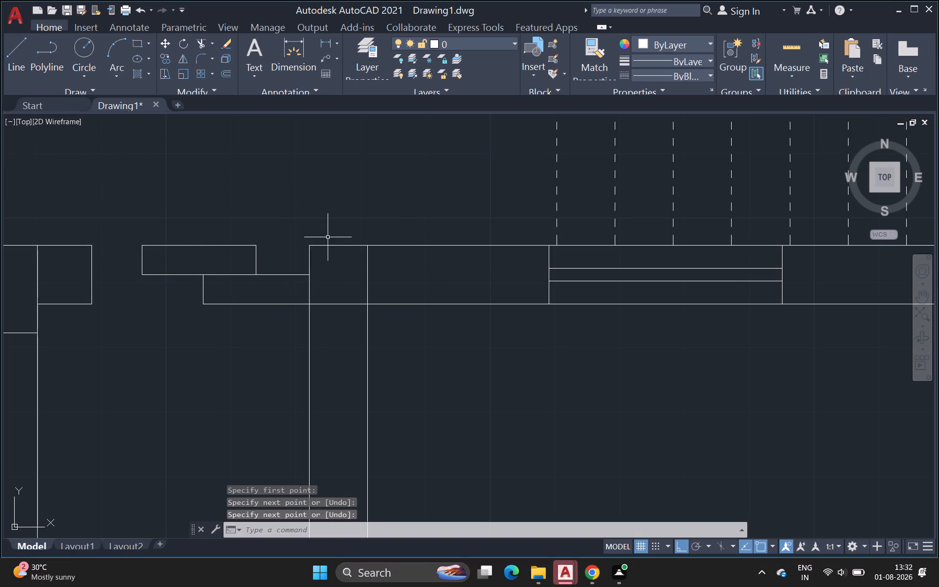
# Look over the rest of the floor plan and the empty drawing area east of it.
pyautogui.scroll(-1, 351, 299)
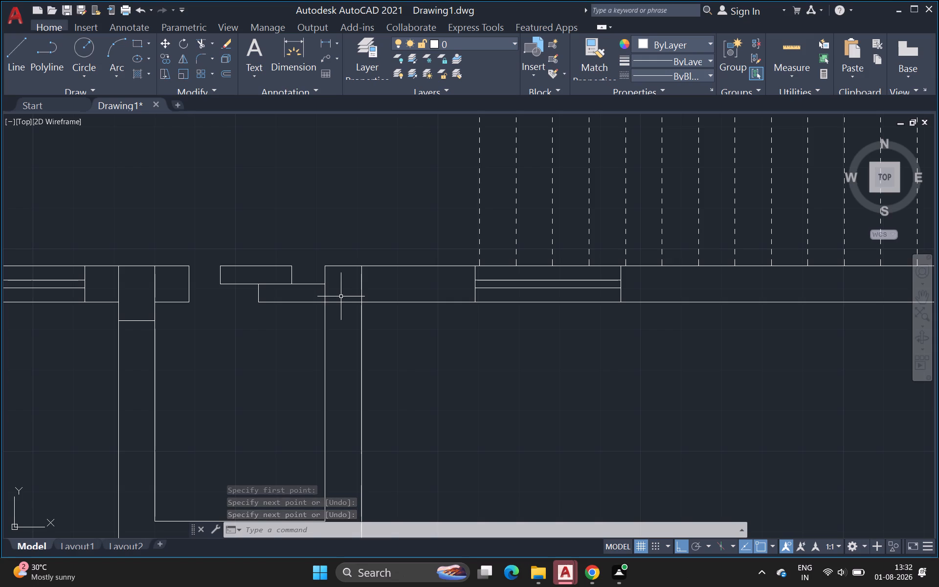
pyautogui.scroll(-1, 354, 337)
pyautogui.moveTo(354, 337); pyautogui.dragTo(347, 320, button='middle')
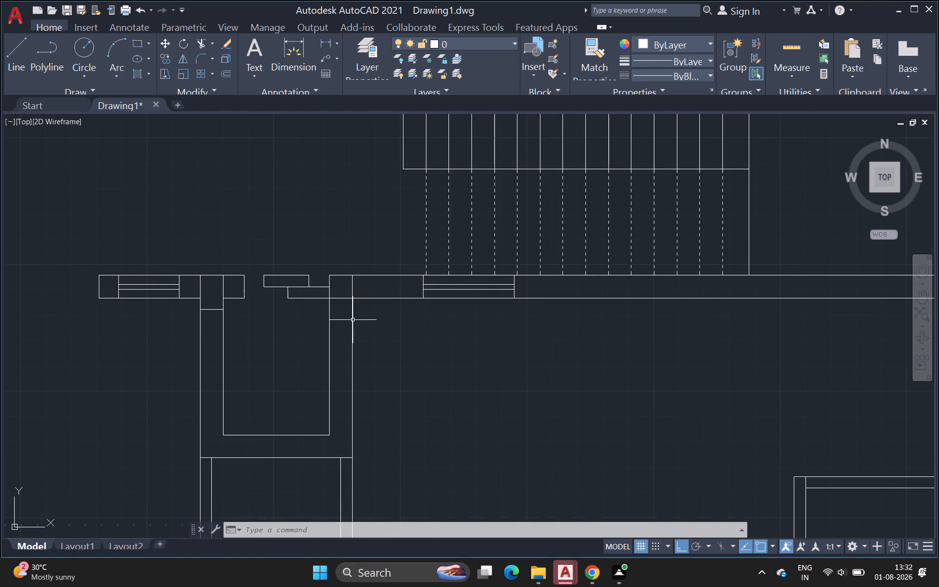
pyautogui.scroll(-6, 393, 383)
pyautogui.moveTo(395, 391); pyautogui.dragTo(294, 349, button='middle')
pyautogui.scroll(4, 300, 389)
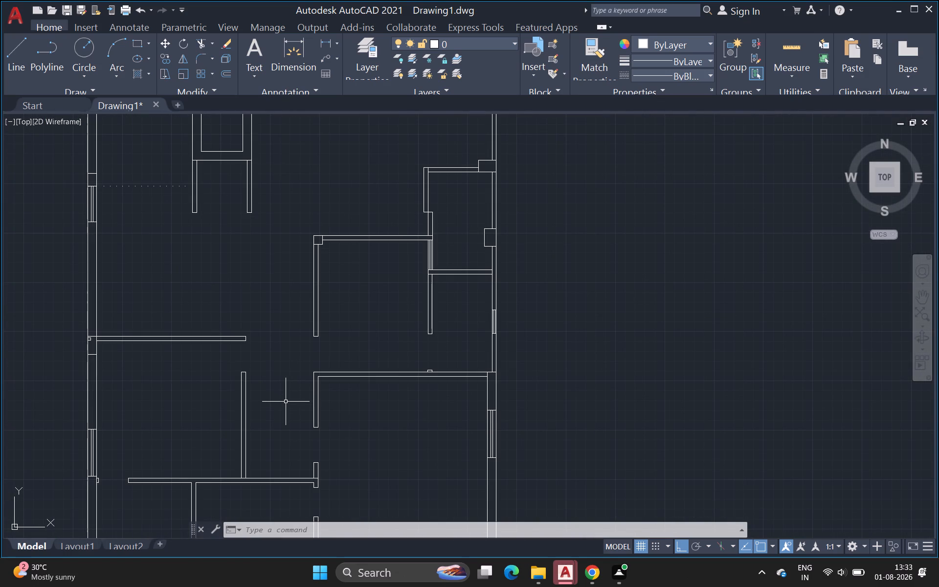
pyautogui.scroll(-3, 611, 226)
pyautogui.moveTo(602, 250); pyautogui.dragTo(208, 307, button='middle')
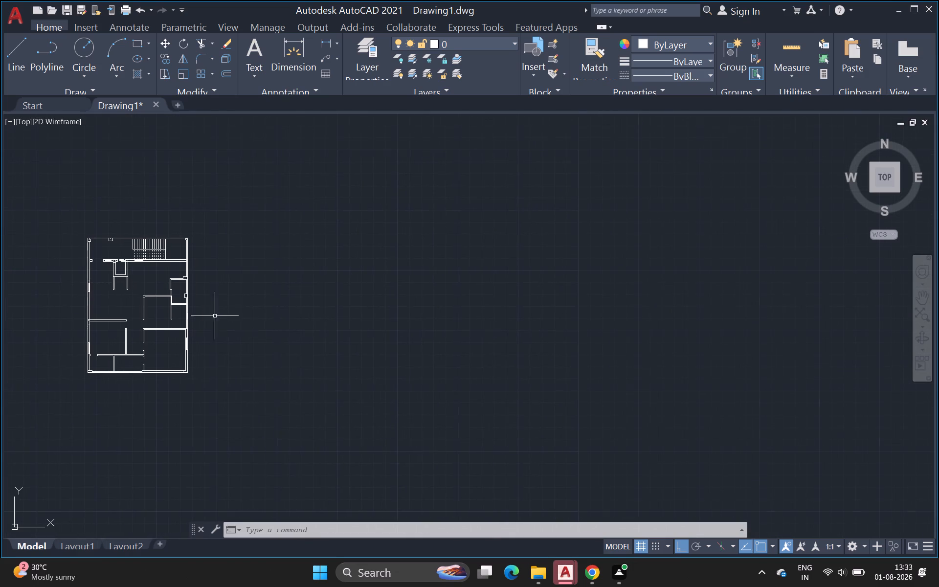
pyautogui.scroll(1, 252, 302)
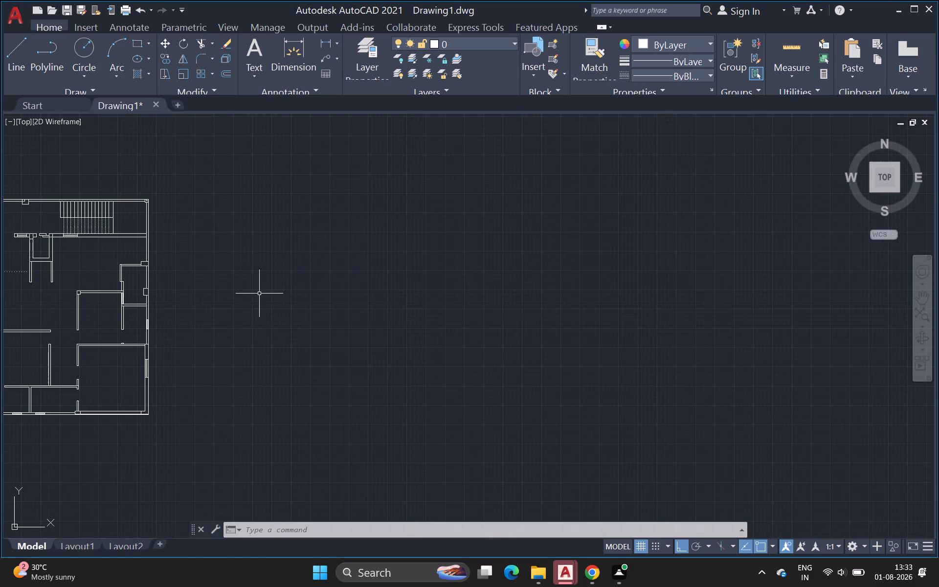
# Open the tool palettes, browse the Civil, Constraints, Annotation, Structural and Mechanical samples, and close the palettes.
pyautogui.write('to')
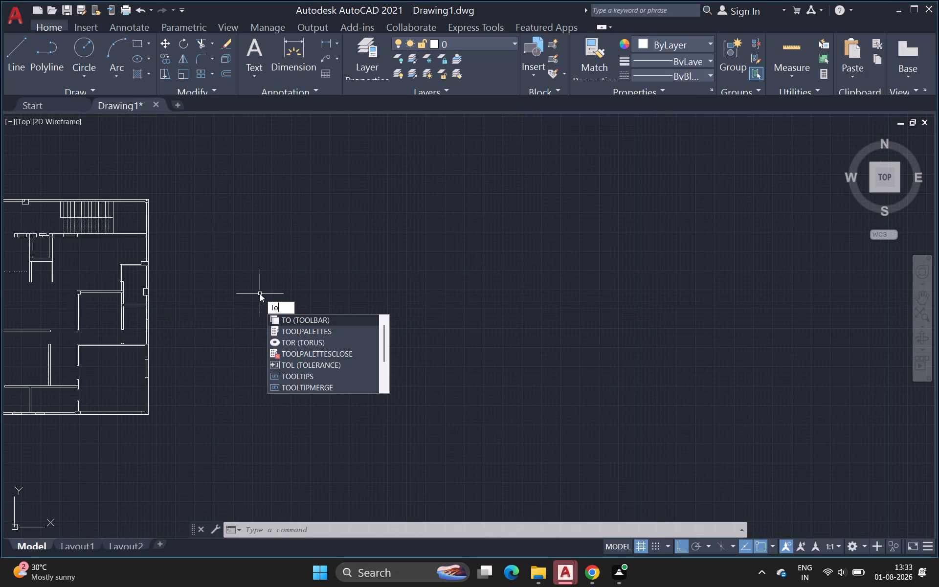
pyautogui.press('BackSpace')
pyautogui.press('p')
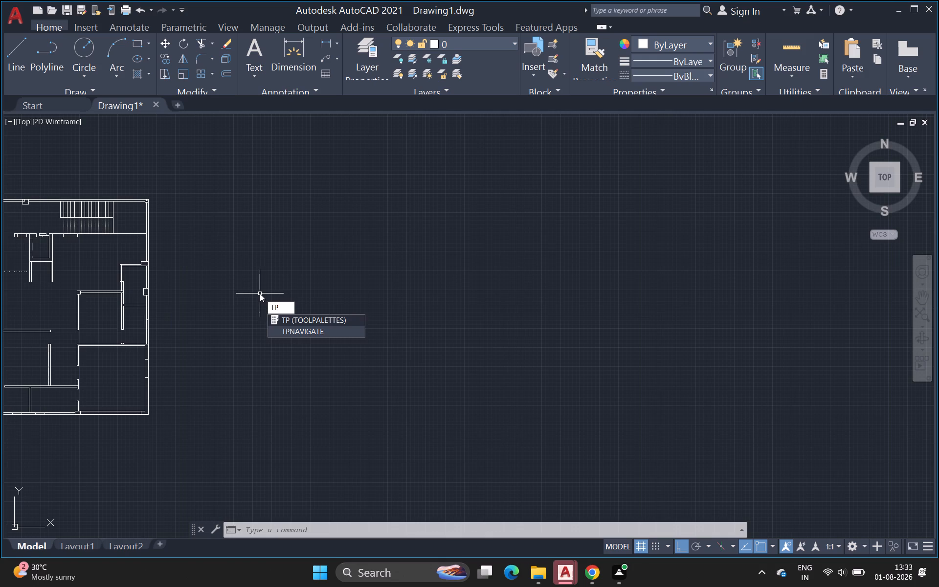
pyautogui.press('Return')
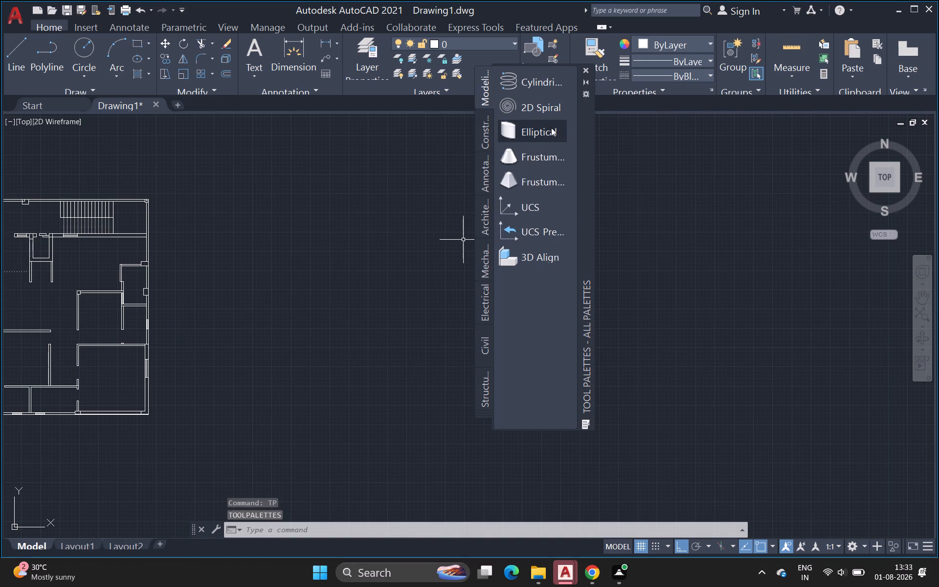
pyautogui.click(483, 341)
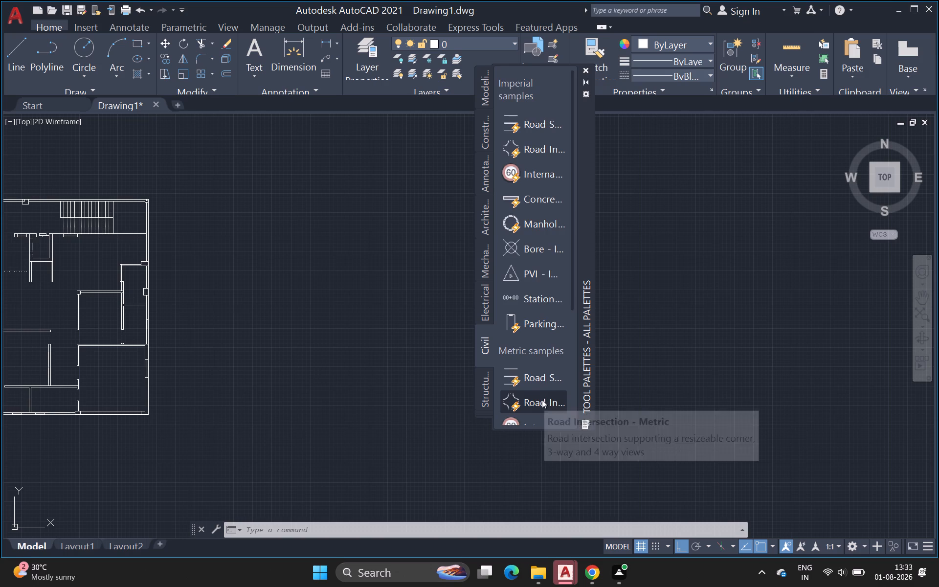
pyautogui.scroll(-10, 542, 396)
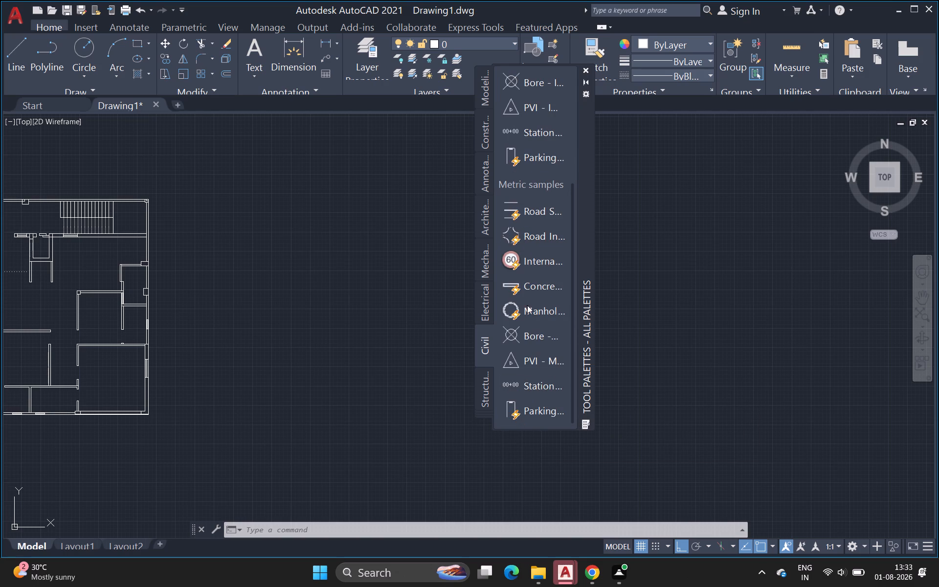
pyautogui.click(486, 131)
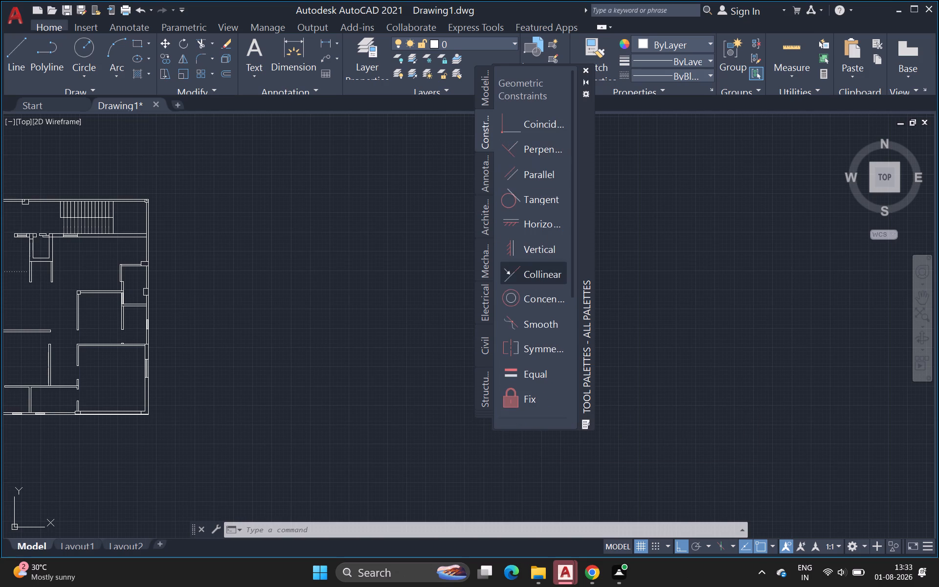
pyautogui.scroll(6, 526, 375)
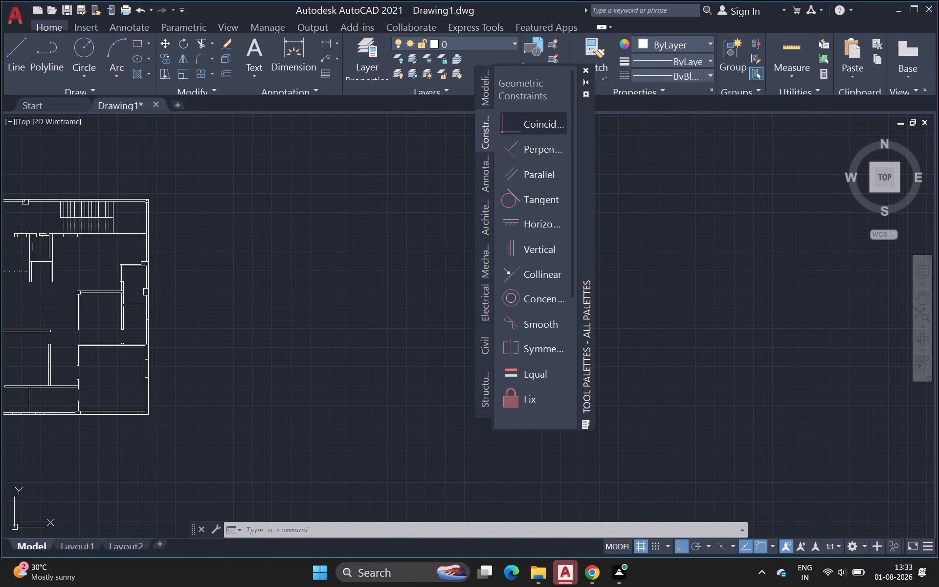
pyautogui.click(484, 168)
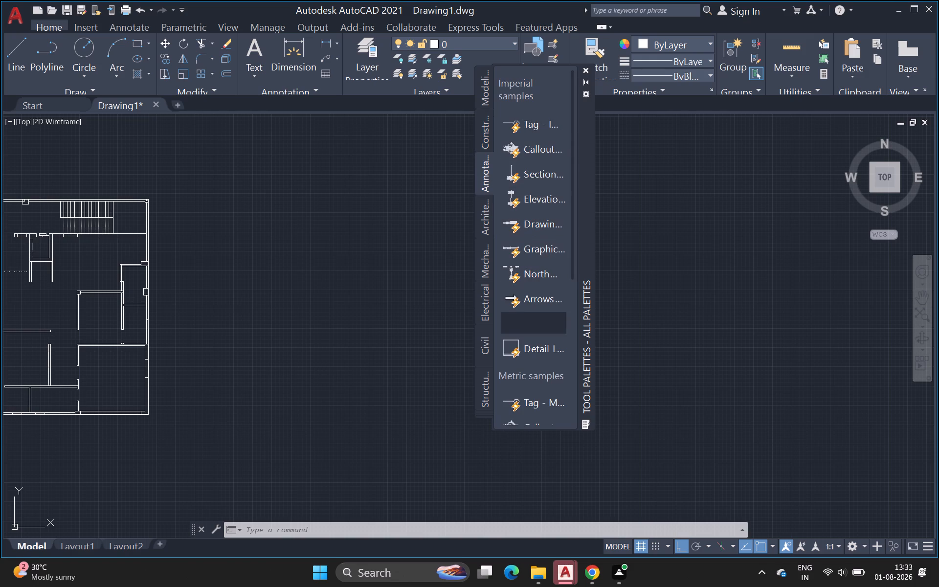
pyautogui.scroll(-6, 533, 405)
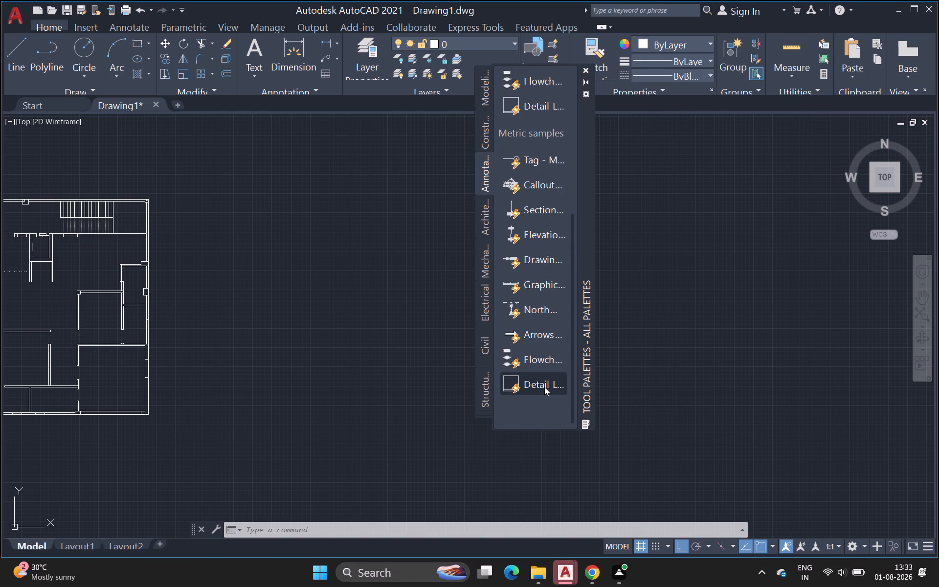
pyautogui.click(488, 400)
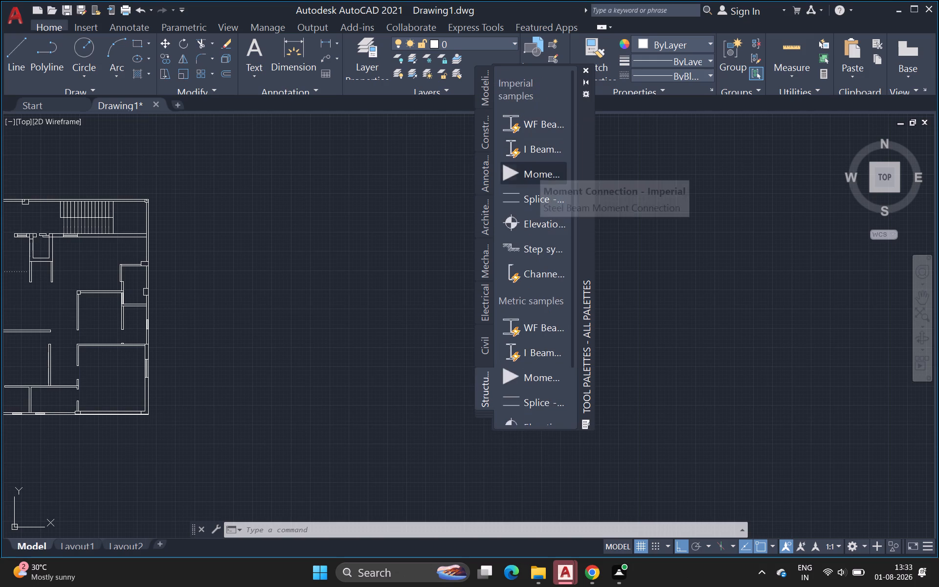
pyautogui.scroll(-2, 542, 304)
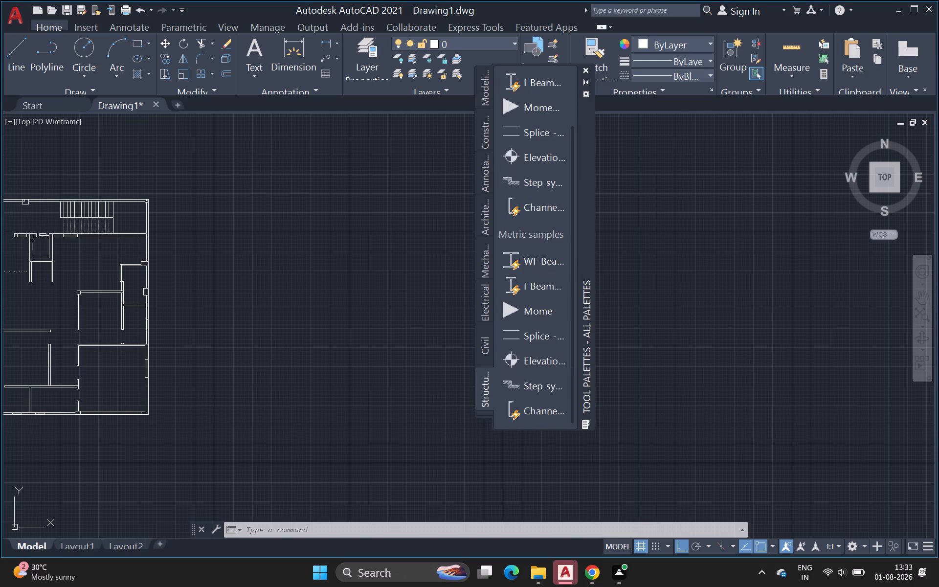
pyautogui.scroll(-3, 535, 374)
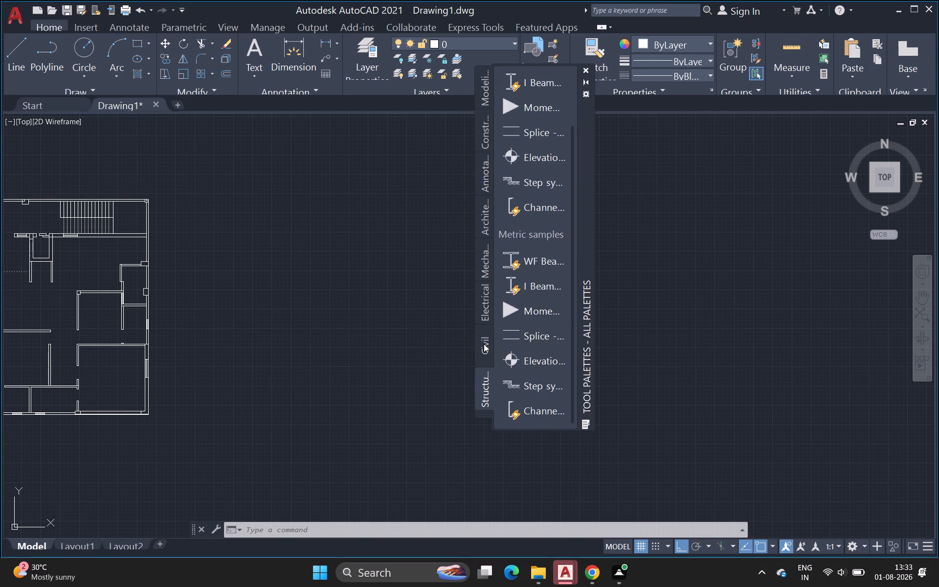
pyautogui.click(484, 344)
pyautogui.scroll(-4, 536, 401)
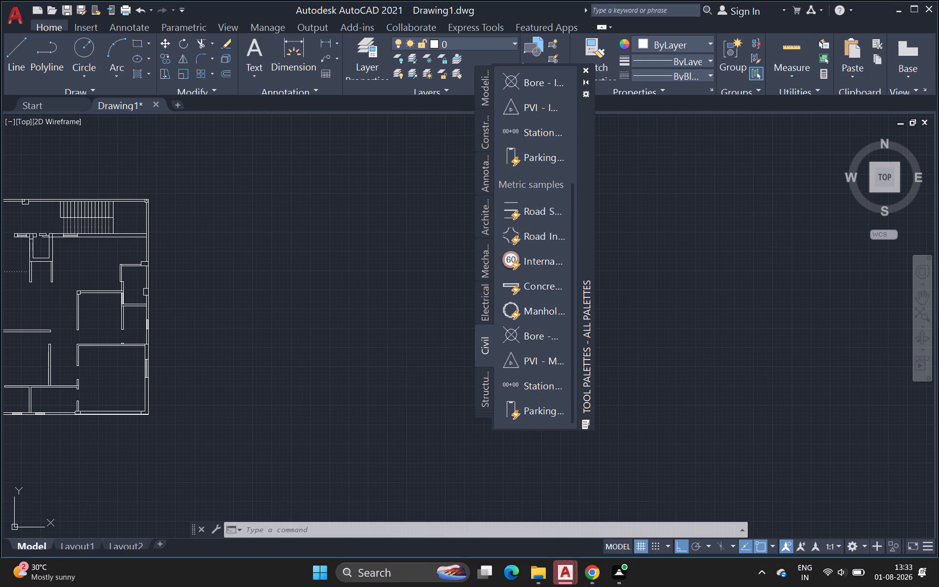
pyautogui.scroll(1, 534, 395)
pyautogui.scroll(3, 536, 350)
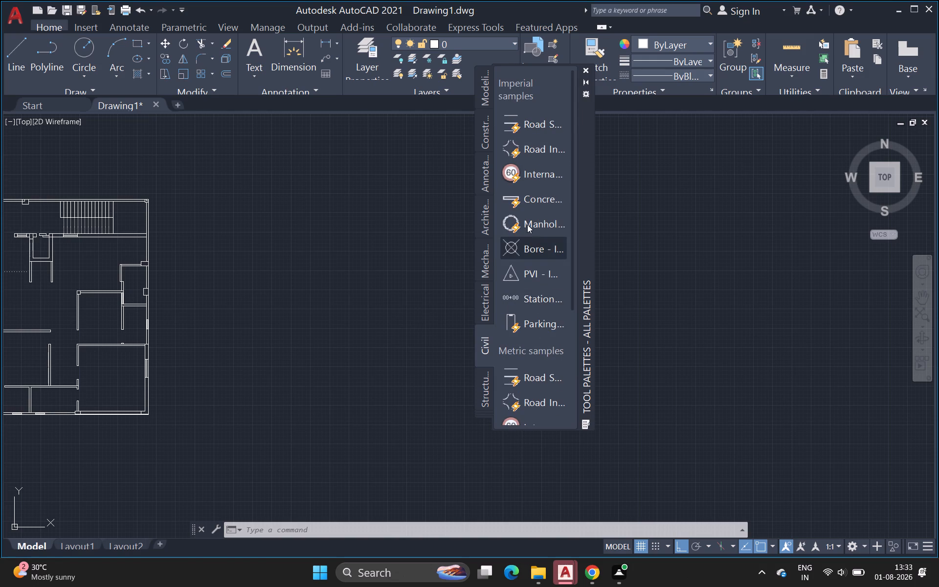
pyautogui.scroll(7, 529, 218)
pyautogui.click(482, 260)
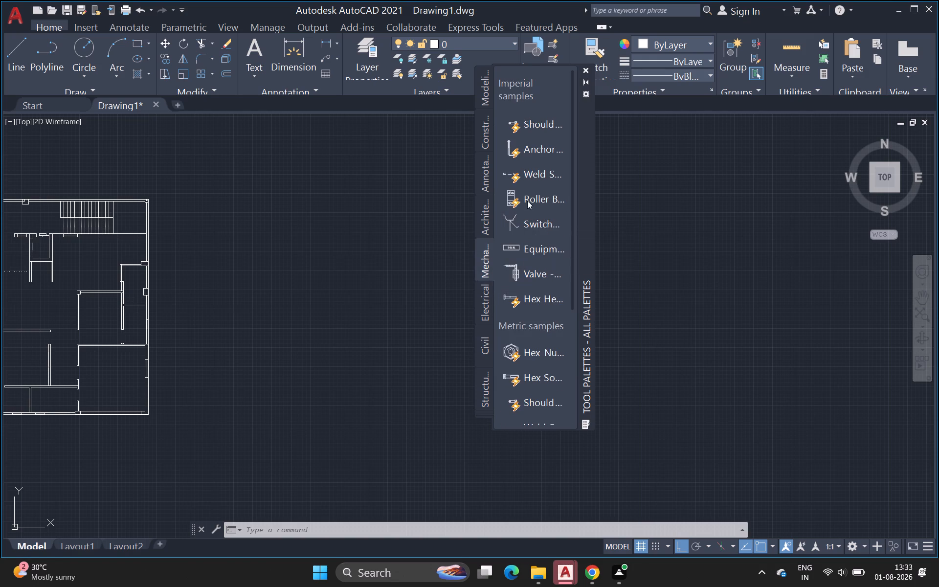
pyautogui.scroll(-3, 534, 121)
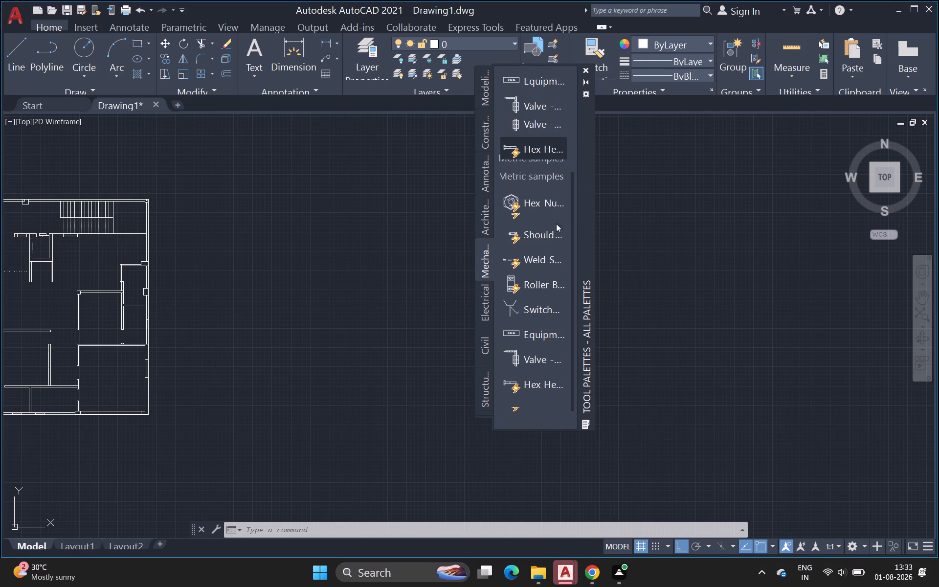
pyautogui.scroll(-2, 556, 224)
pyautogui.click(483, 175)
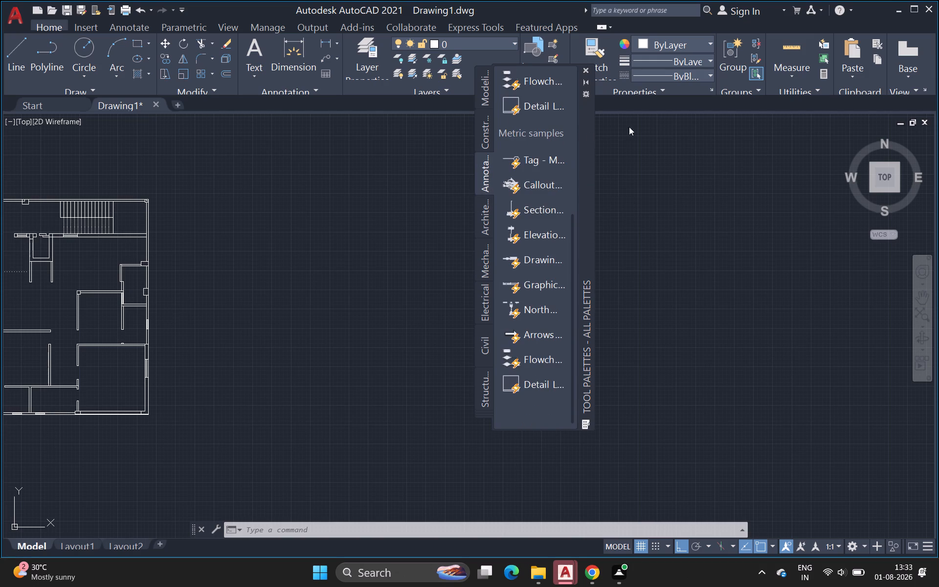
pyautogui.click(585, 69)
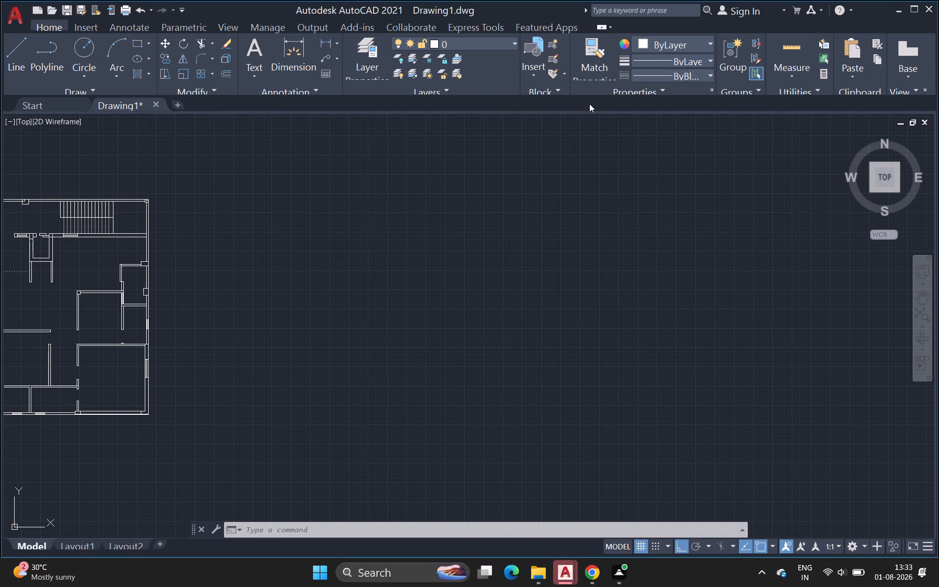
# Open DesignCenter and browse the en-us DesignCenter samples to the Blocks category of AutoCAD Textstyles and Linetypes.dwg.
pyautogui.write('dc')
pyautogui.press('Return')
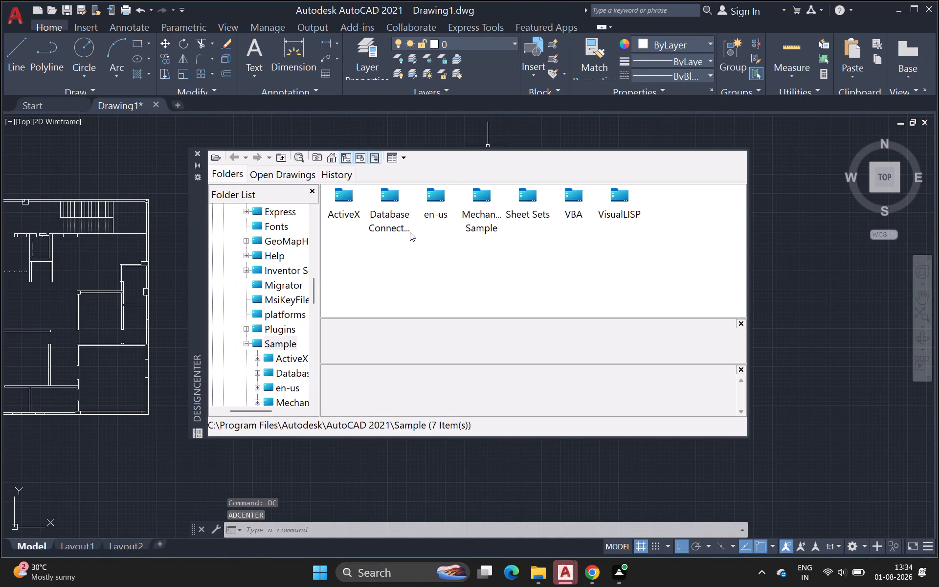
pyautogui.click(433, 205)
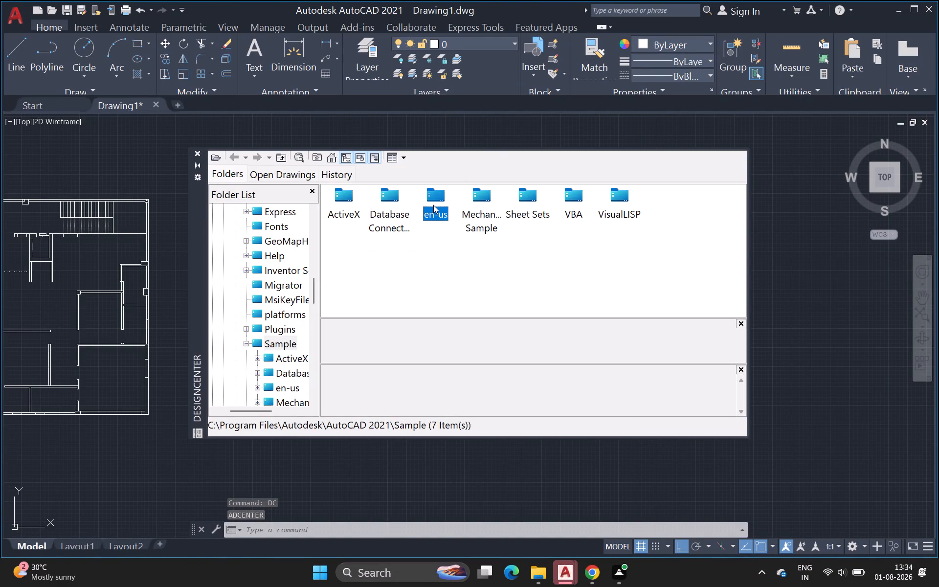
pyautogui.doubleClick(438, 203)
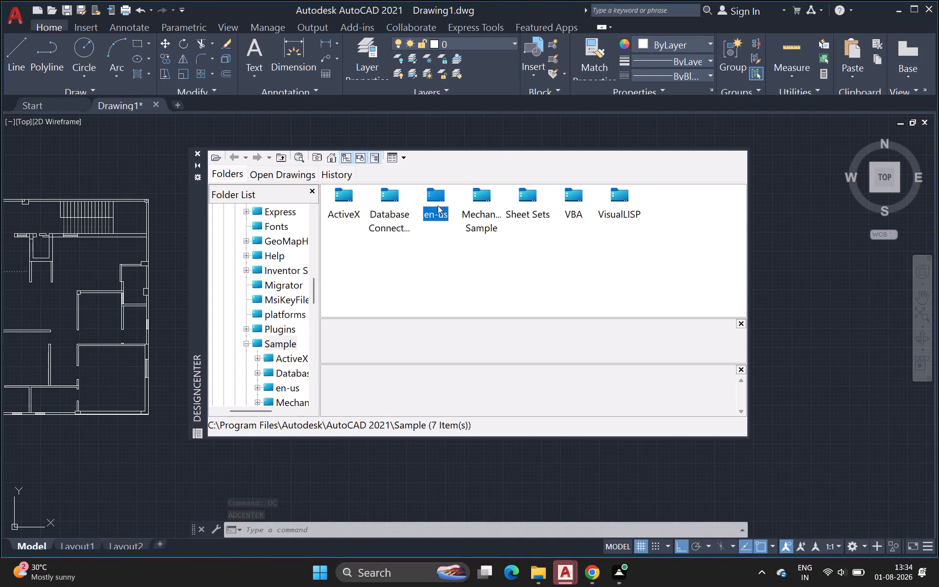
pyautogui.doubleClick(434, 198)
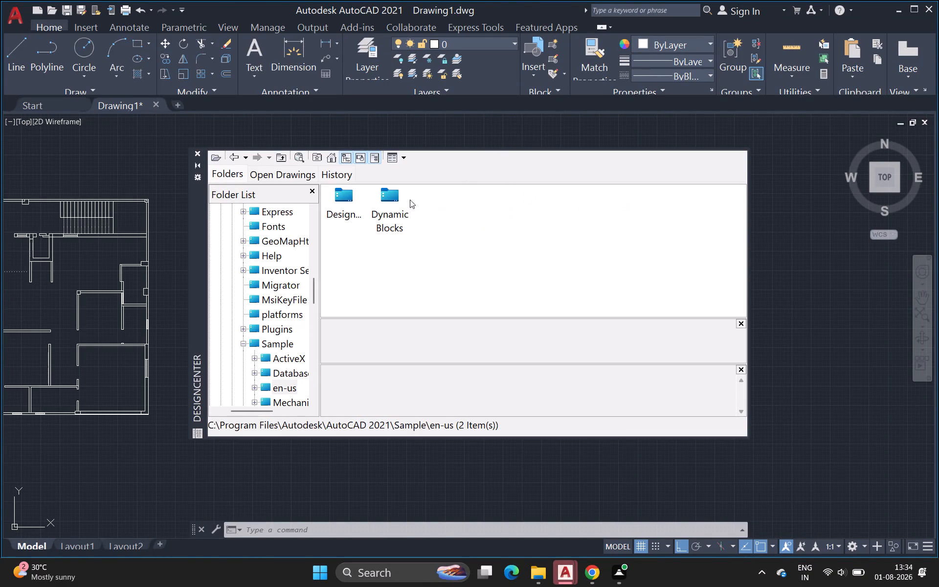
pyautogui.doubleClick(331, 203)
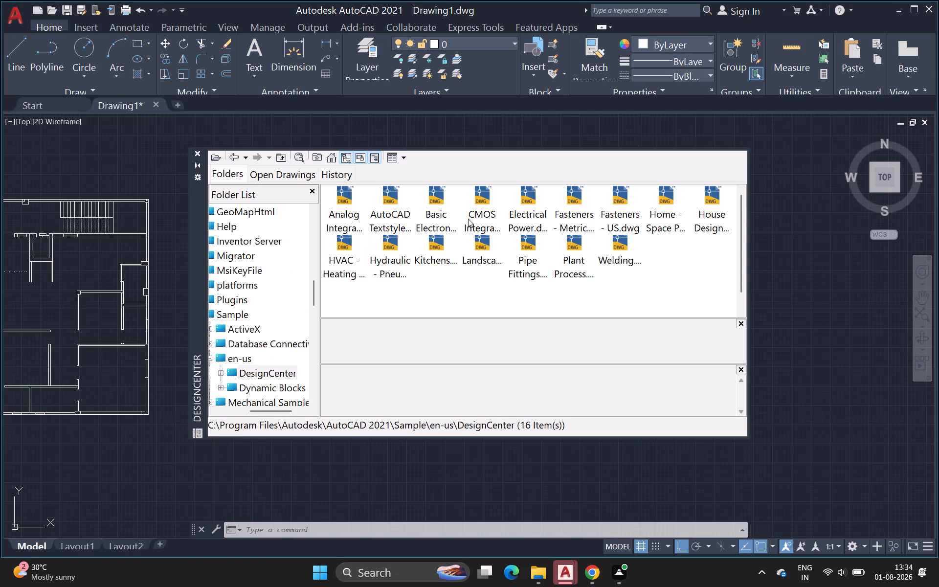
pyautogui.doubleClick(396, 204)
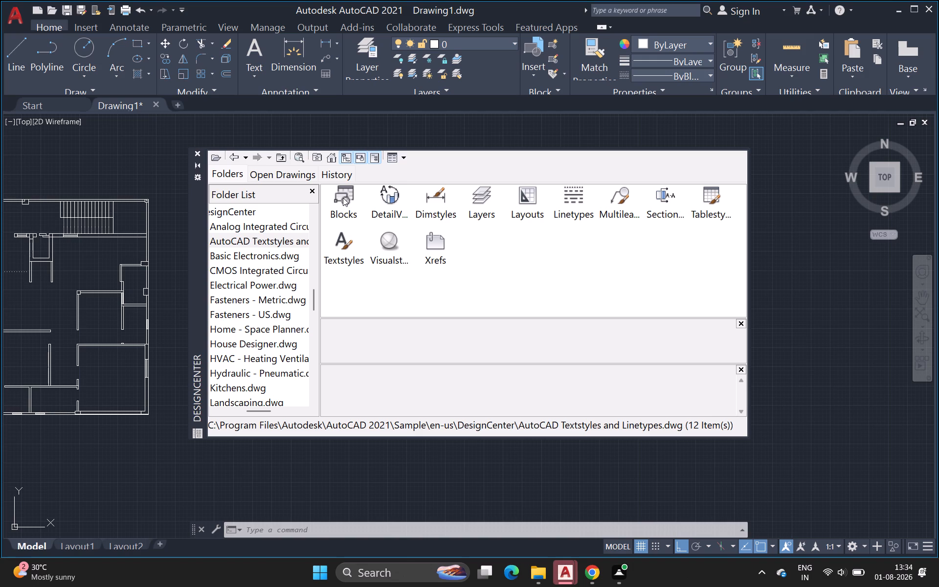
pyautogui.doubleClick(343, 198)
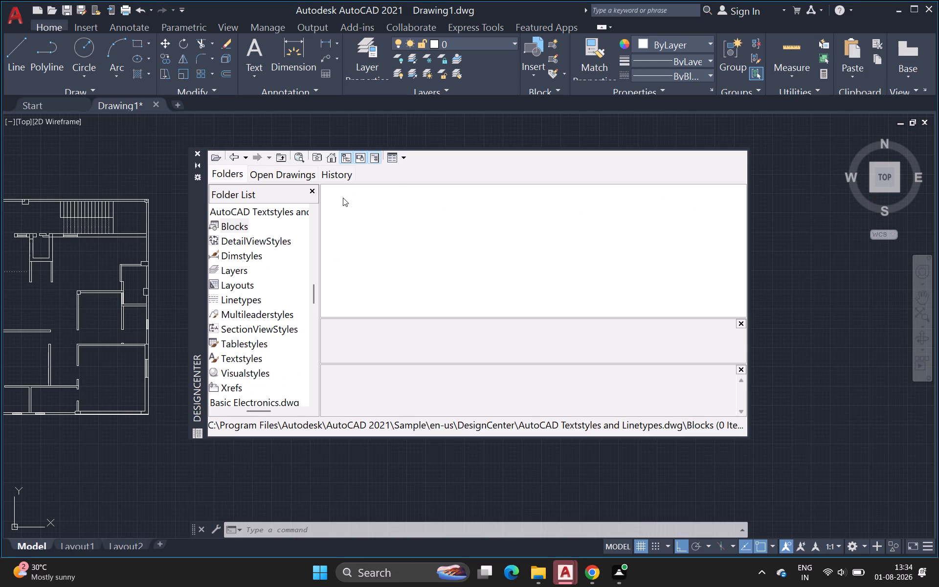
pyautogui.click(251, 226)
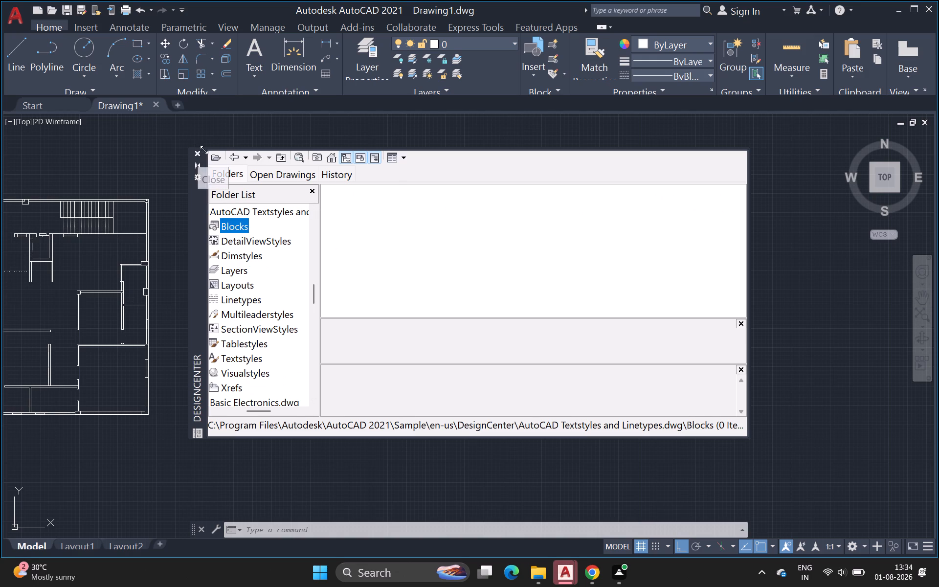
# Go back through the browsed DesignCenter locations to the Sample folder.
pyautogui.tripleClick(230, 157)
pyautogui.doubleClick(231, 157)
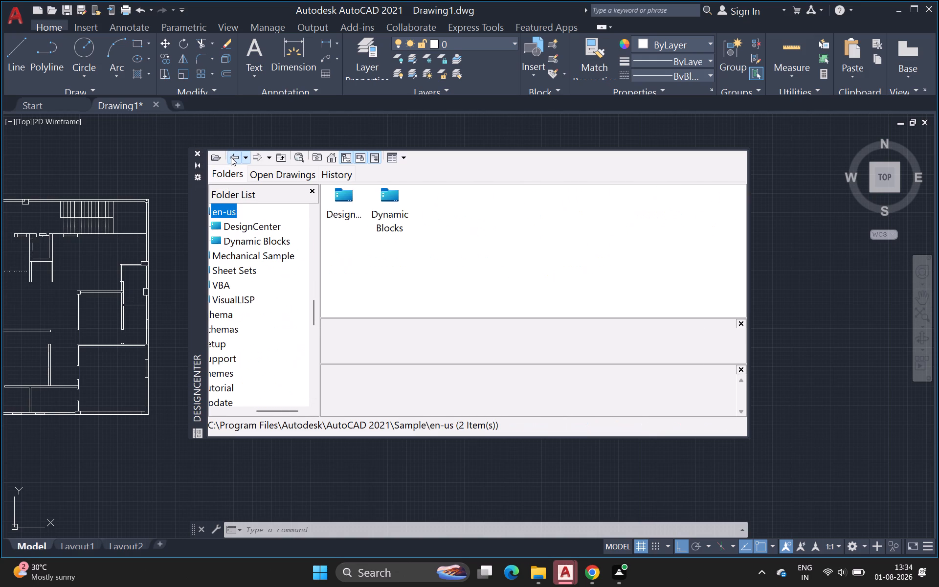
pyautogui.click(231, 157)
pyautogui.click(234, 156)
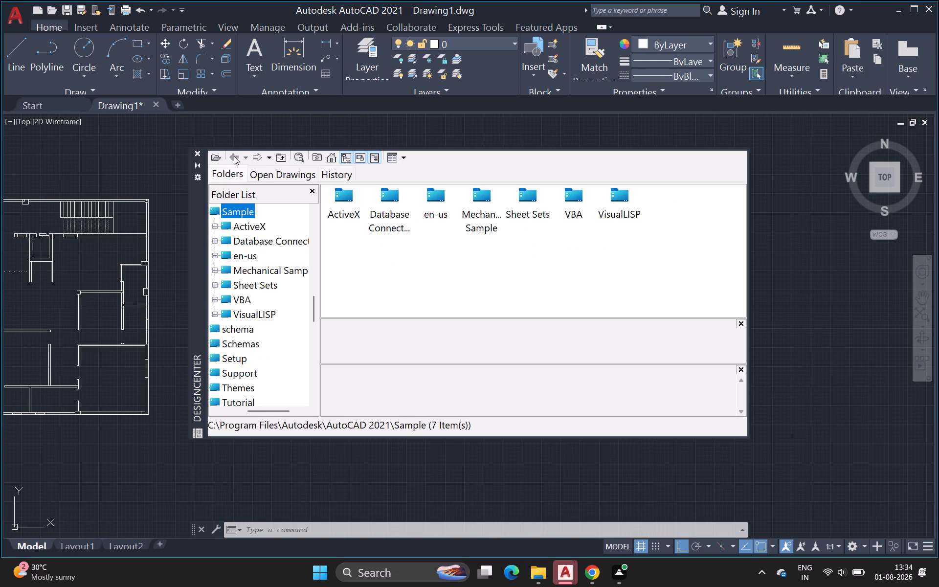
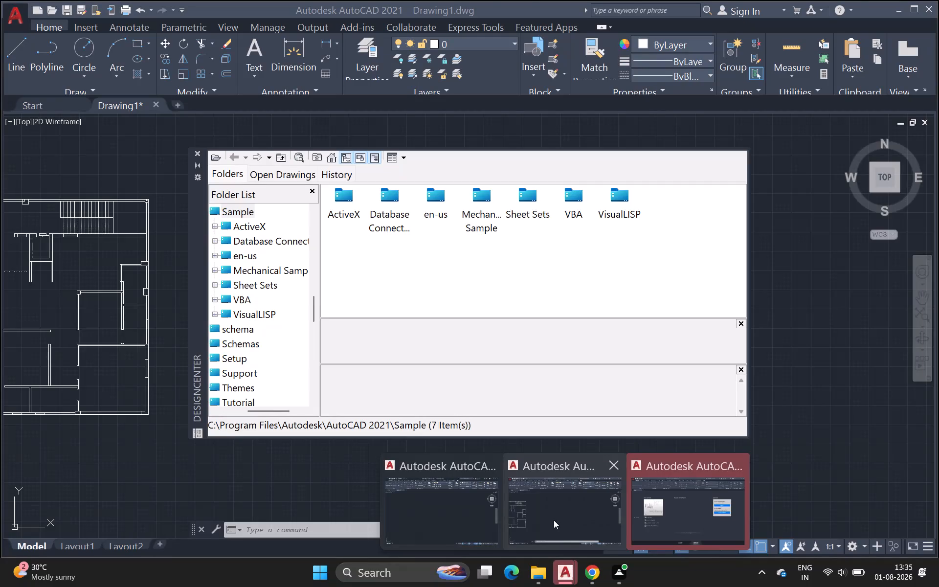
# Switch to the AutoCAD window containing the floor plan in Drawing1.
pyautogui.click(553, 520)
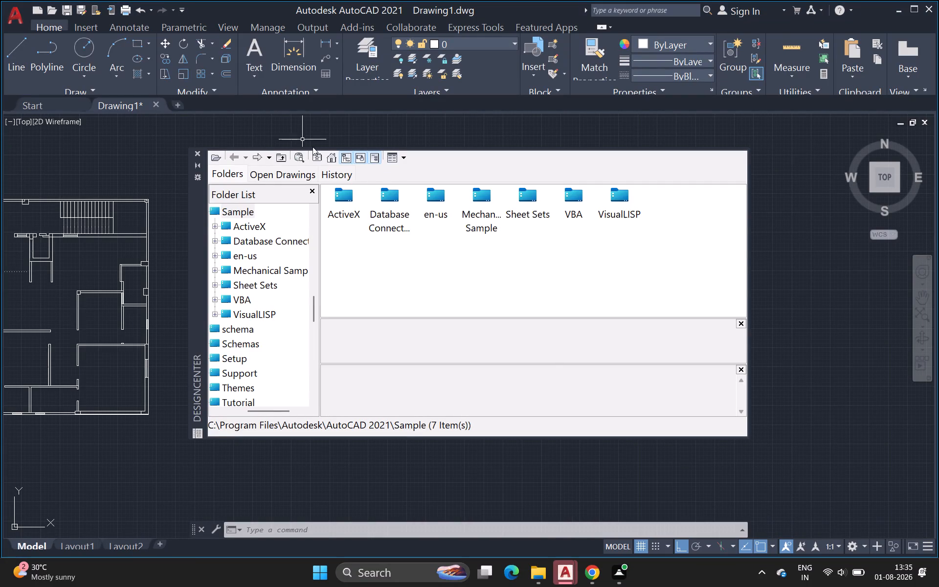
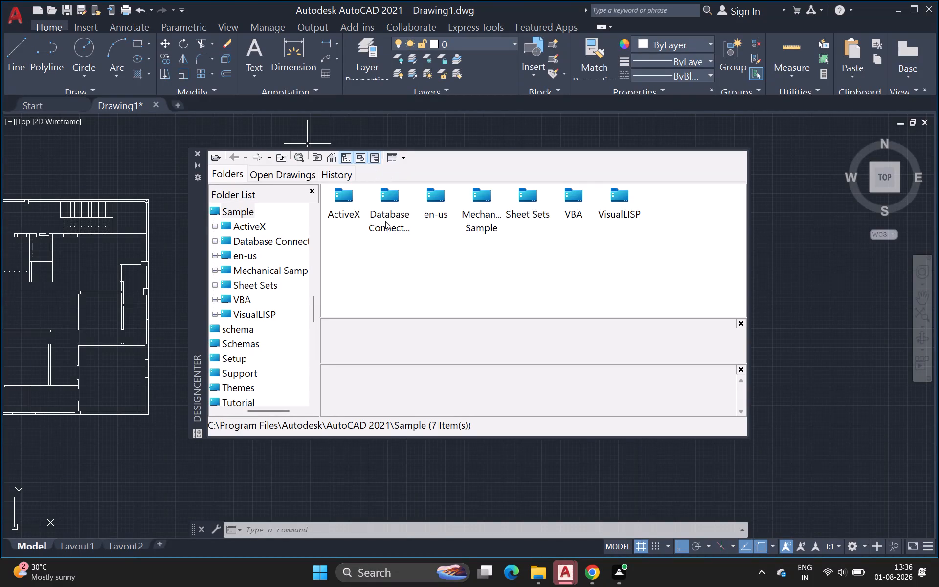
# Open the Blocks collection of Home - Space Planner.dwg in the en-us DesignCenter sample folder and look through its furniture blocks.
pyautogui.doubleClick(432, 201)
pyautogui.doubleClick(436, 194)
pyautogui.doubleClick(347, 205)
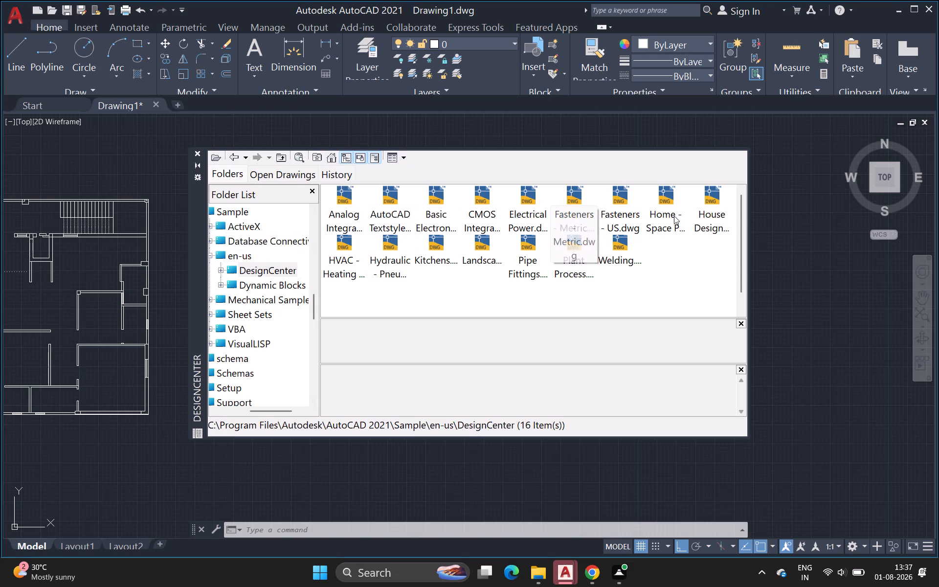
pyautogui.doubleClick(669, 204)
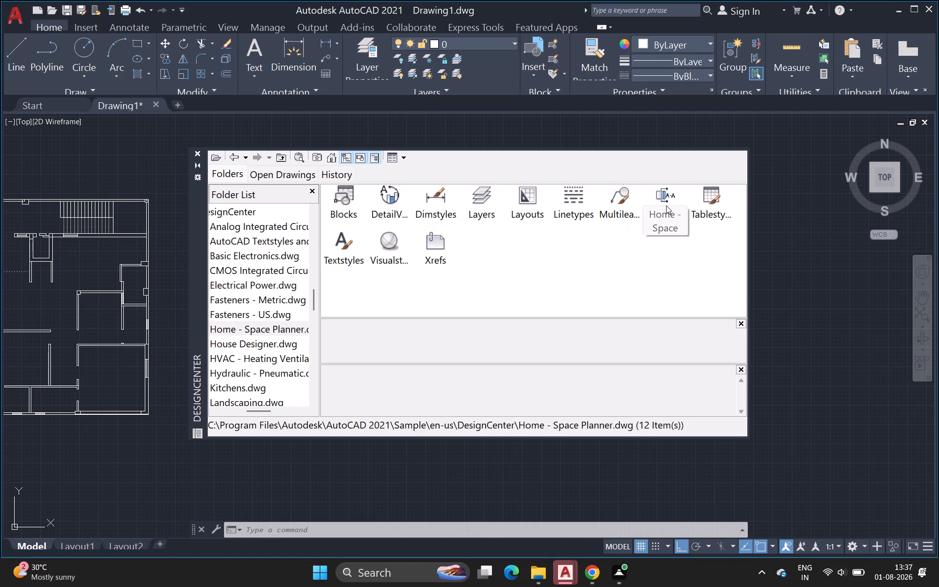
pyautogui.doubleClick(349, 192)
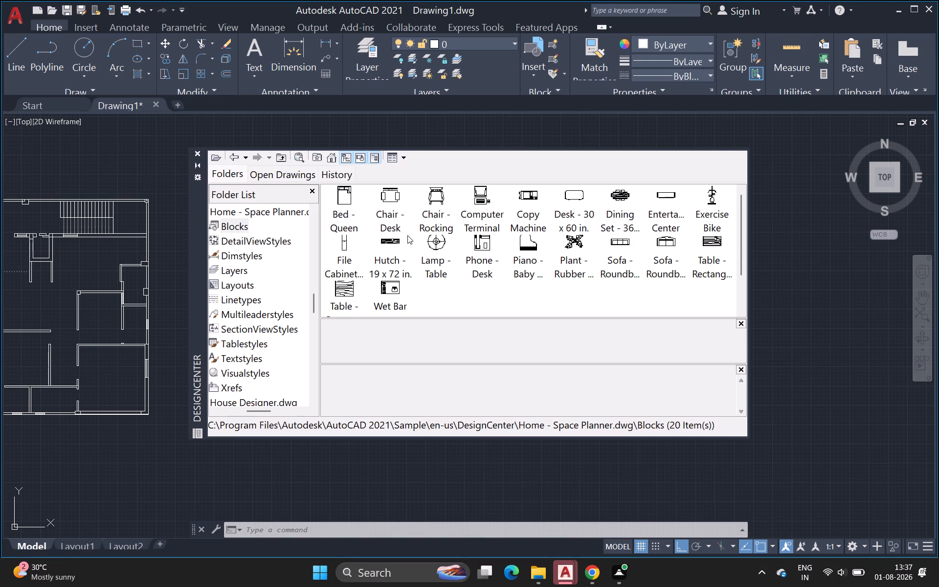
pyautogui.scroll(-1, 397, 263)
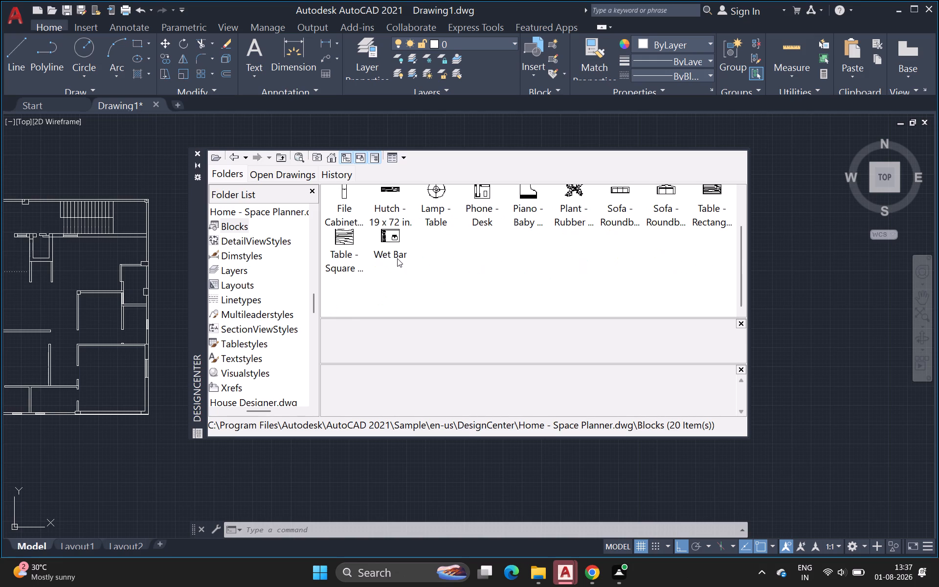
pyautogui.scroll(1, 397, 258)
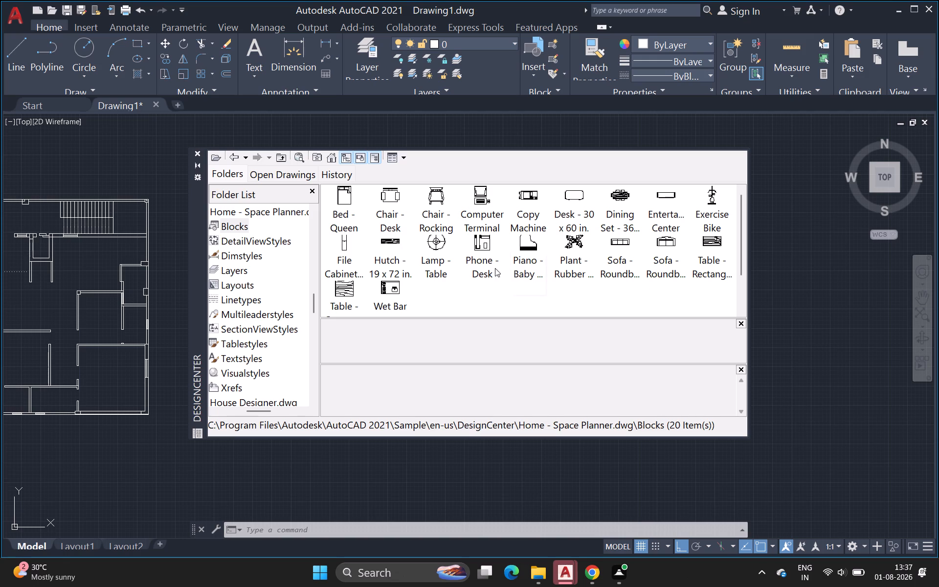
pyautogui.scroll(8, 354, 298)
pyautogui.scroll(1, 368, 253)
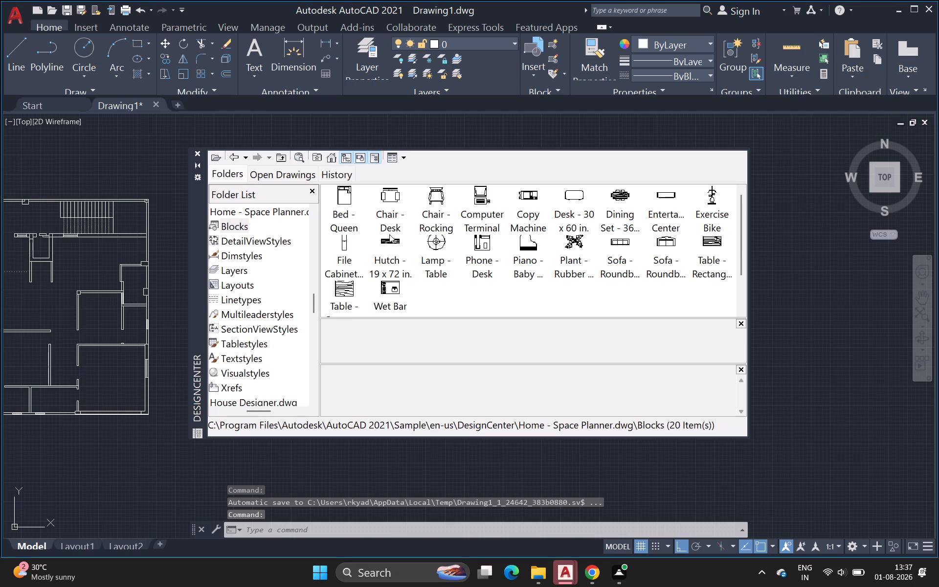
pyautogui.moveTo(467, 222); pyautogui.dragTo(469, 264, button='middle')
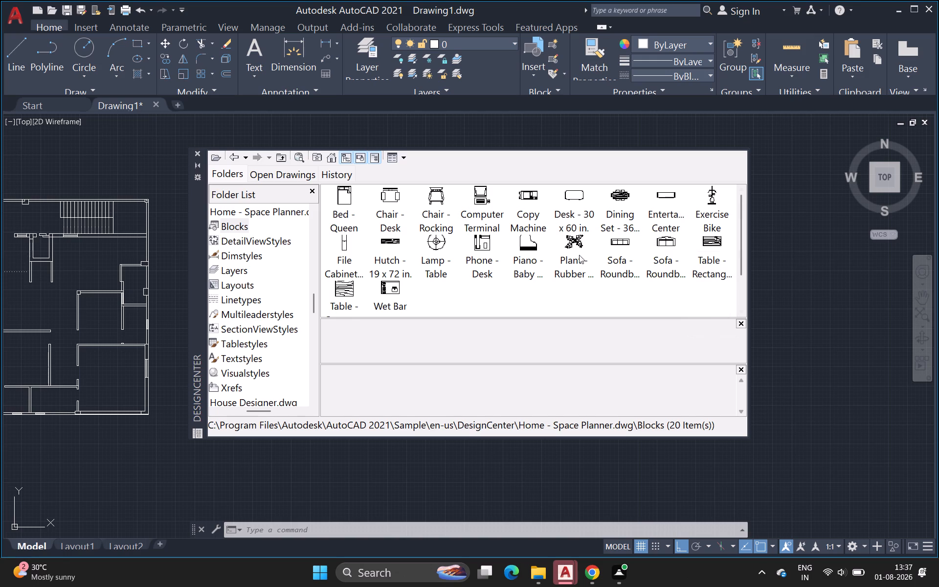
# Look through the DesignCenter folder list for other sample drawings with usable blocks, and close DesignCenter.
pyautogui.scroll(-3, 218, 331)
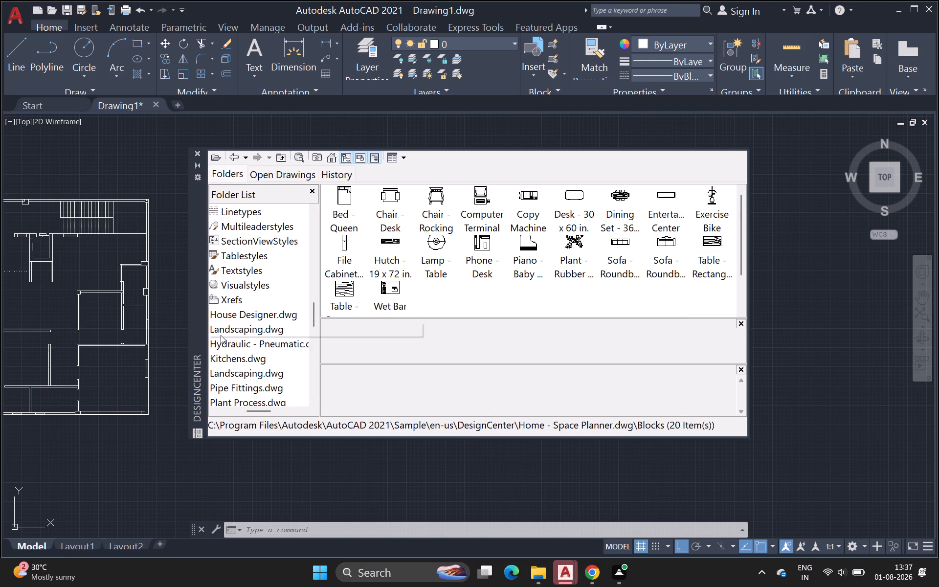
pyautogui.scroll(-6, 222, 336)
pyautogui.moveTo(228, 337); pyautogui.dragTo(284, 326, button='middle')
pyautogui.scroll(1, 284, 326)
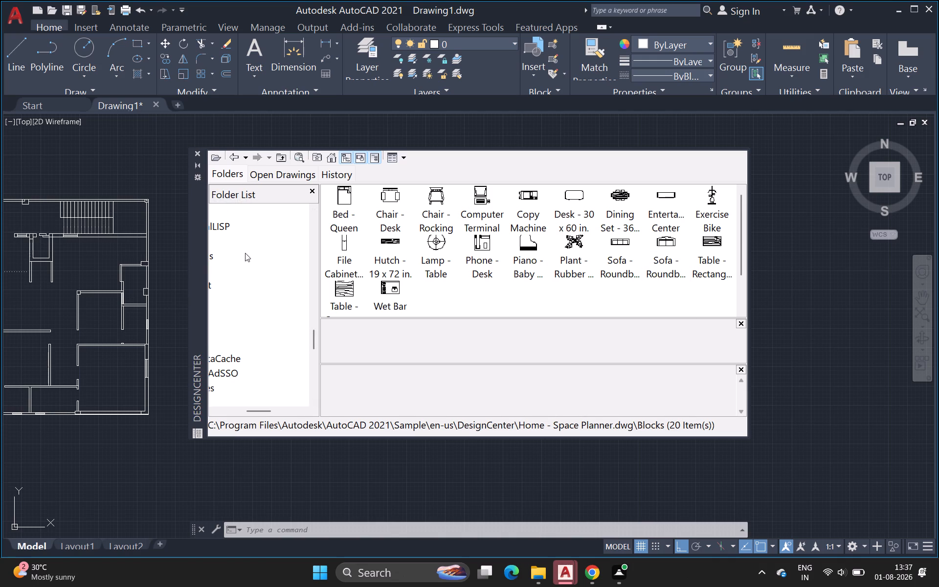
pyautogui.scroll(-5, 264, 318)
pyautogui.moveTo(237, 312); pyautogui.dragTo(288, 318, button='middle')
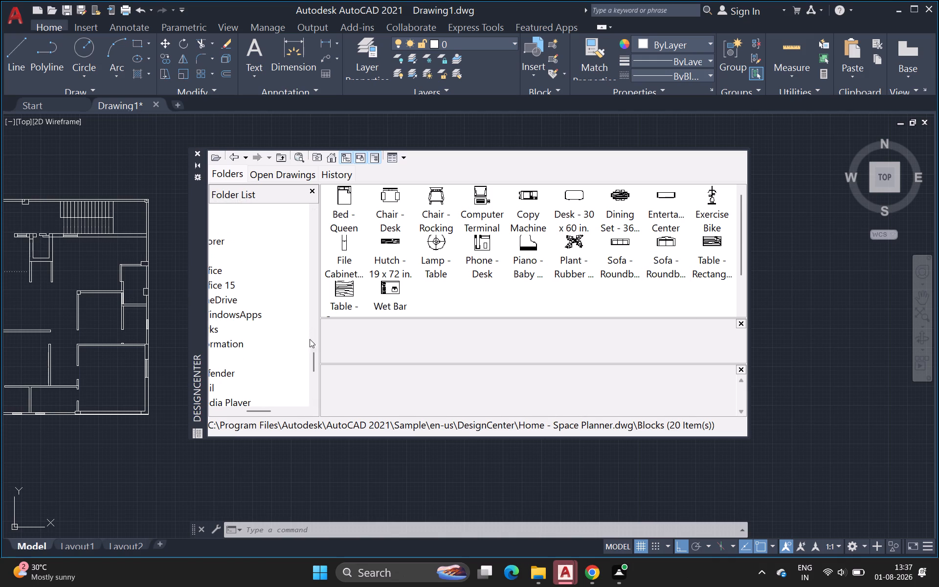
pyautogui.moveTo(313, 398); pyautogui.dragTo(313, 397)
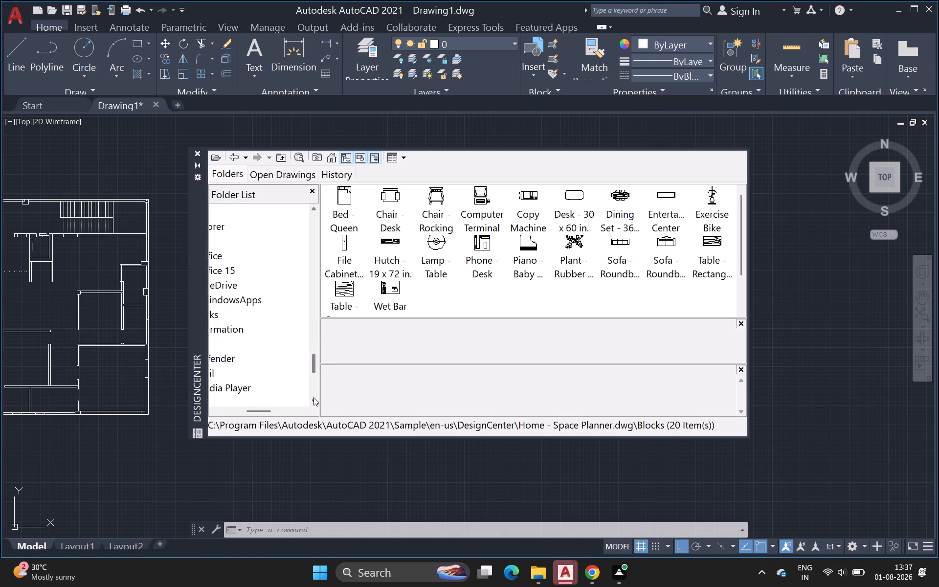
pyautogui.moveTo(313, 397); pyautogui.dragTo(313, 389)
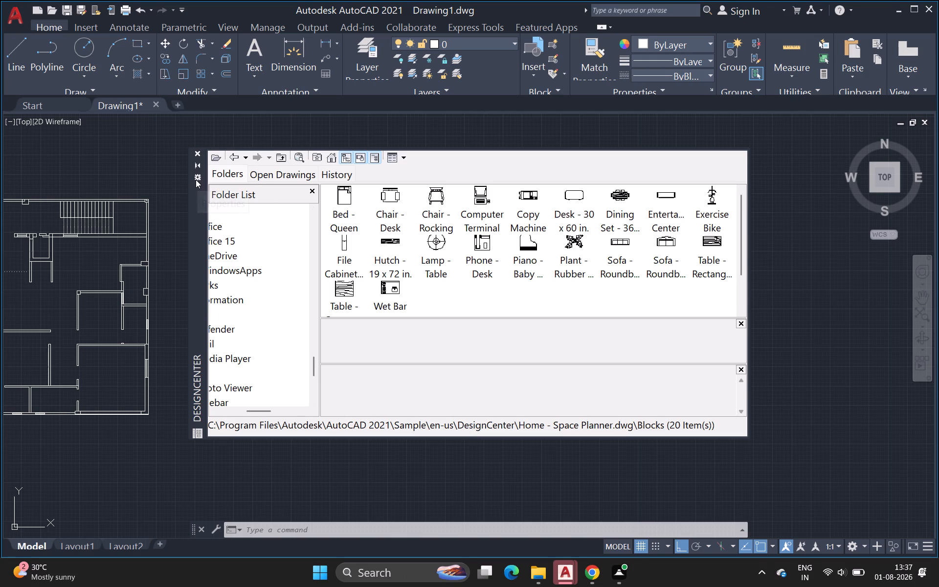
pyautogui.click(198, 165)
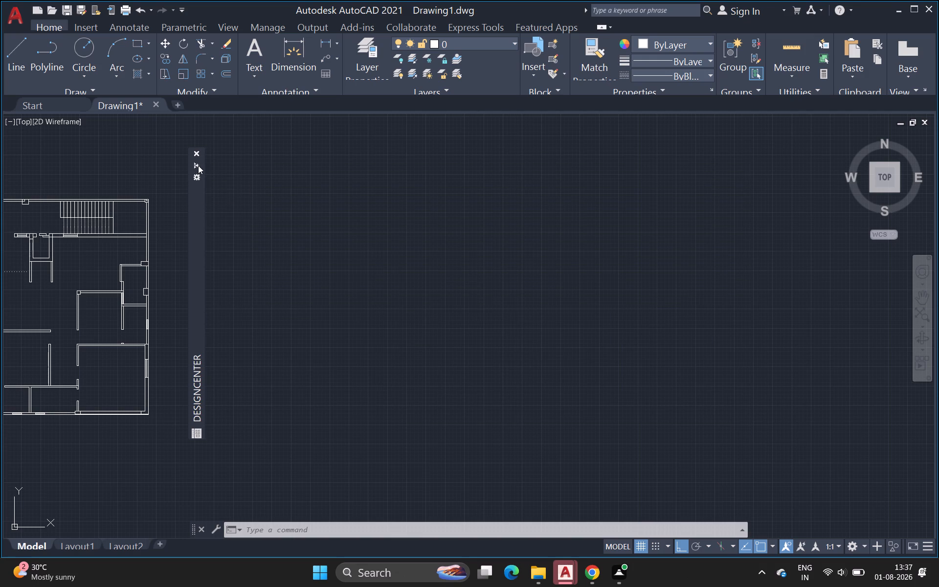
pyautogui.click(195, 165)
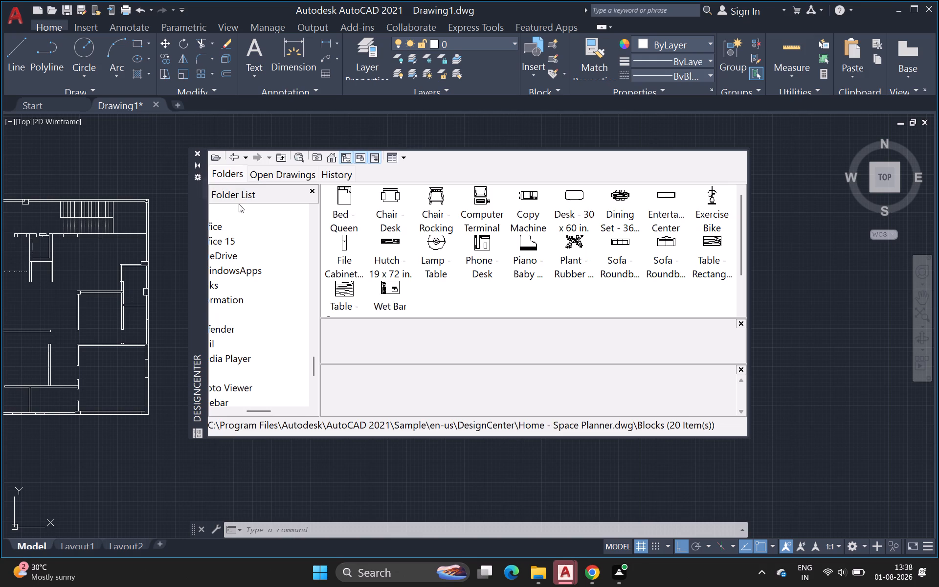
pyautogui.moveTo(213, 243); pyautogui.dragTo(221, 253, button='middle')
pyautogui.scroll(-1, 213, 244)
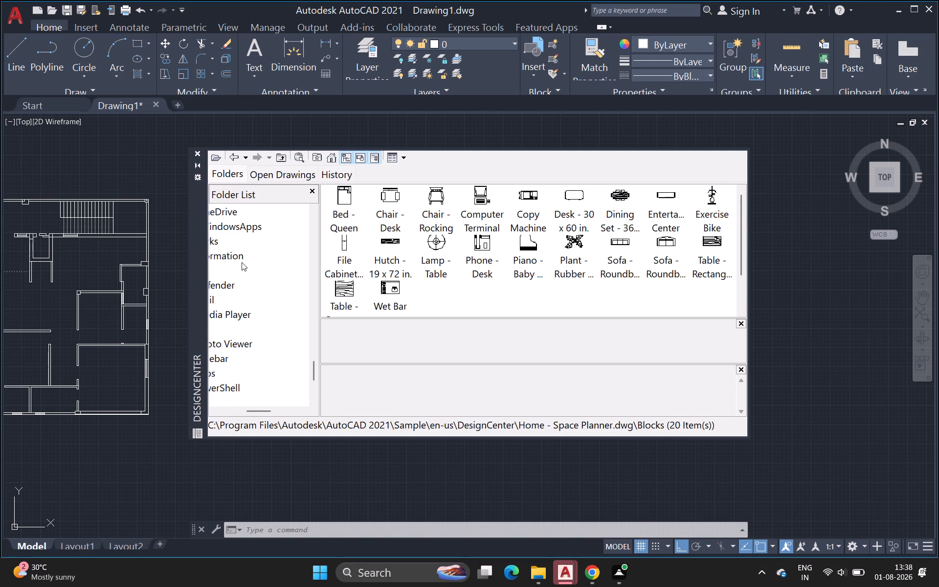
pyautogui.scroll(-3, 245, 271)
pyautogui.scroll(16, 248, 285)
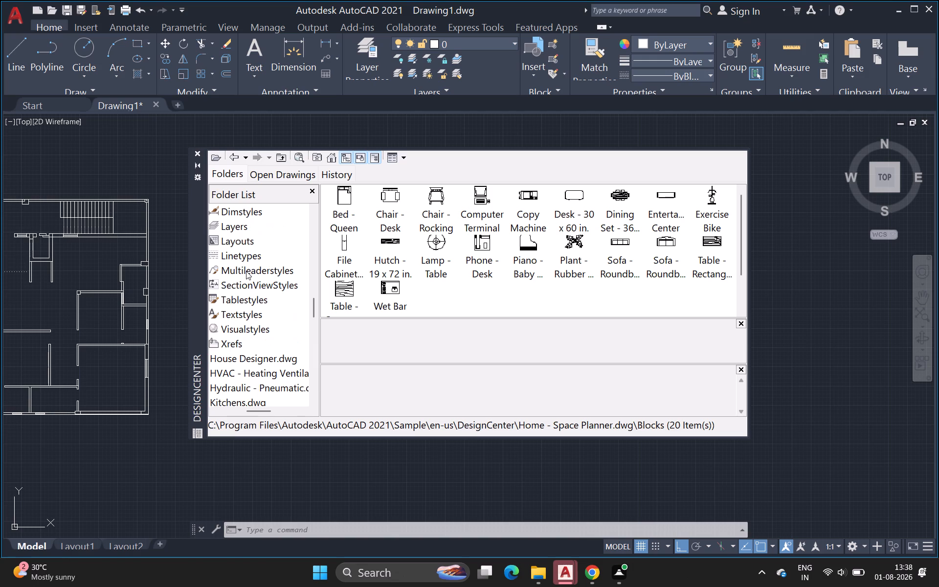
pyautogui.scroll(2, 246, 271)
pyautogui.scroll(-2, 247, 338)
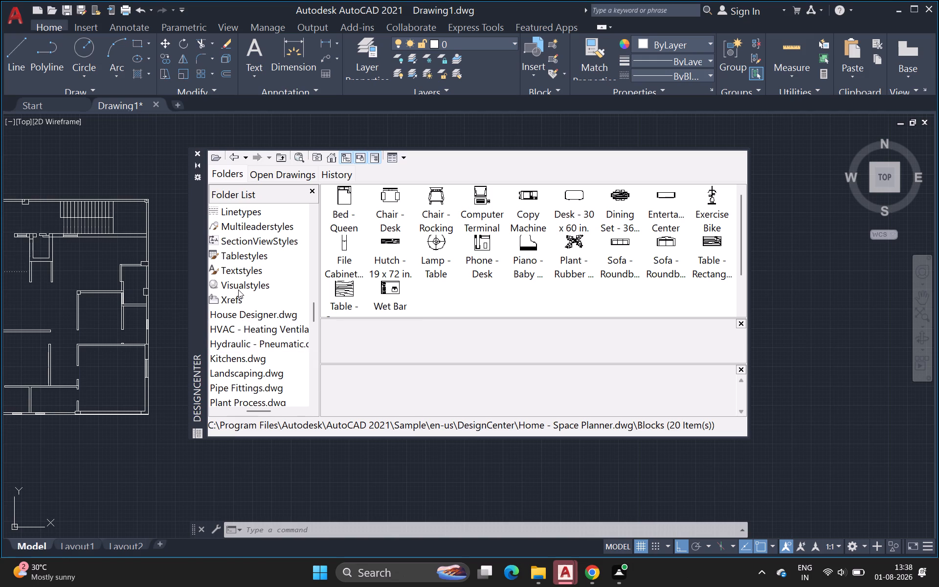
pyautogui.scroll(-3, 237, 313)
pyautogui.scroll(3, 234, 313)
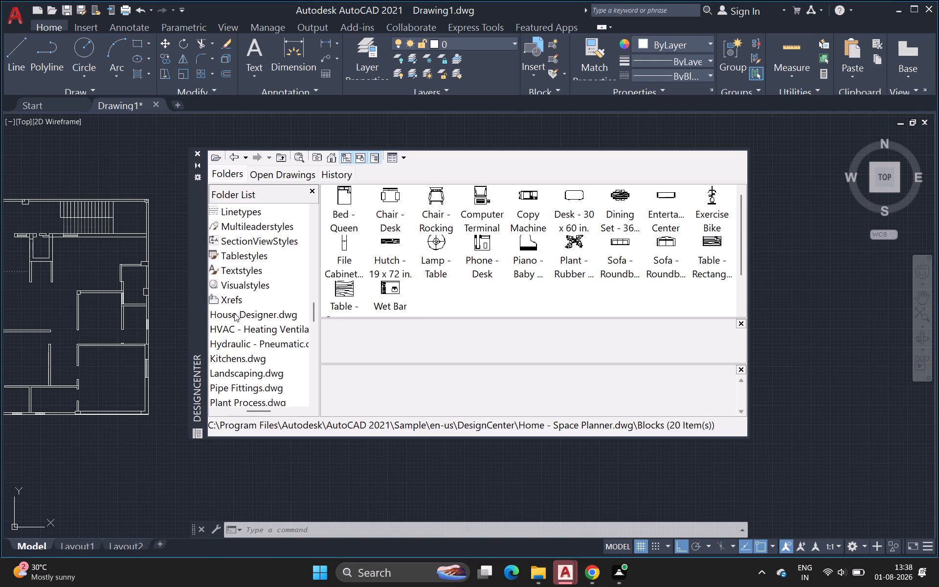
pyautogui.scroll(4, 234, 313)
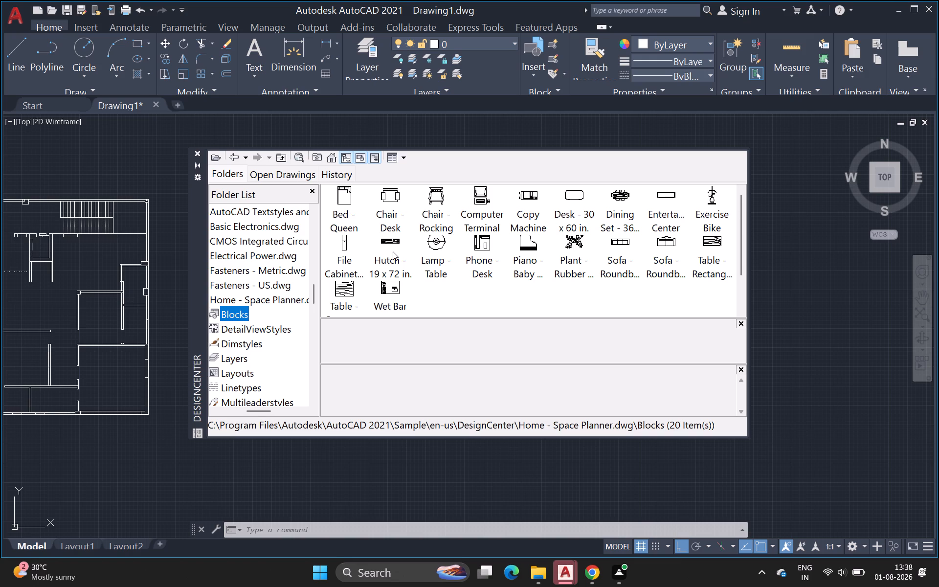
pyautogui.click(197, 151)
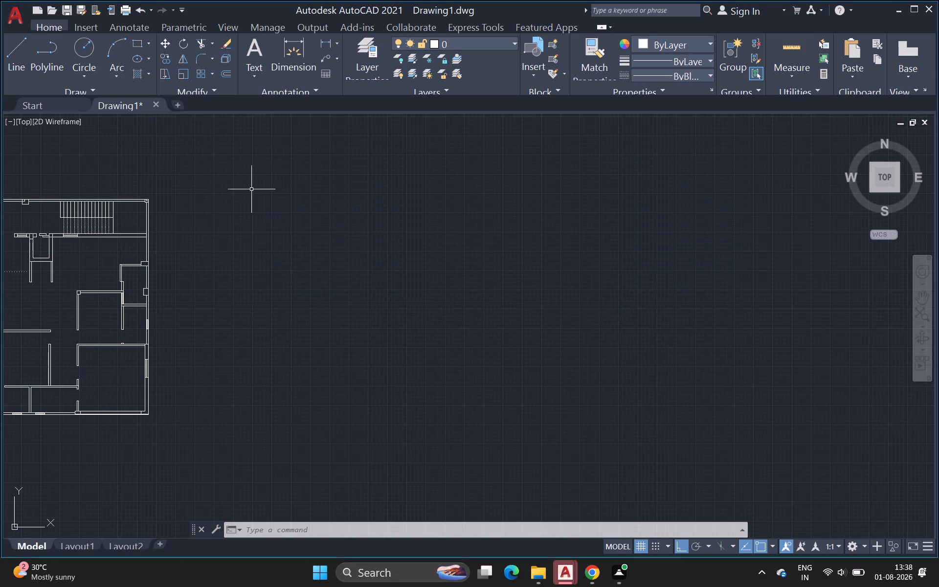
# Open the Tool Palettes, check the Civil and Structural tools, and bring up the Architectural palette.
pyautogui.write('tp')
pyautogui.press('Return')
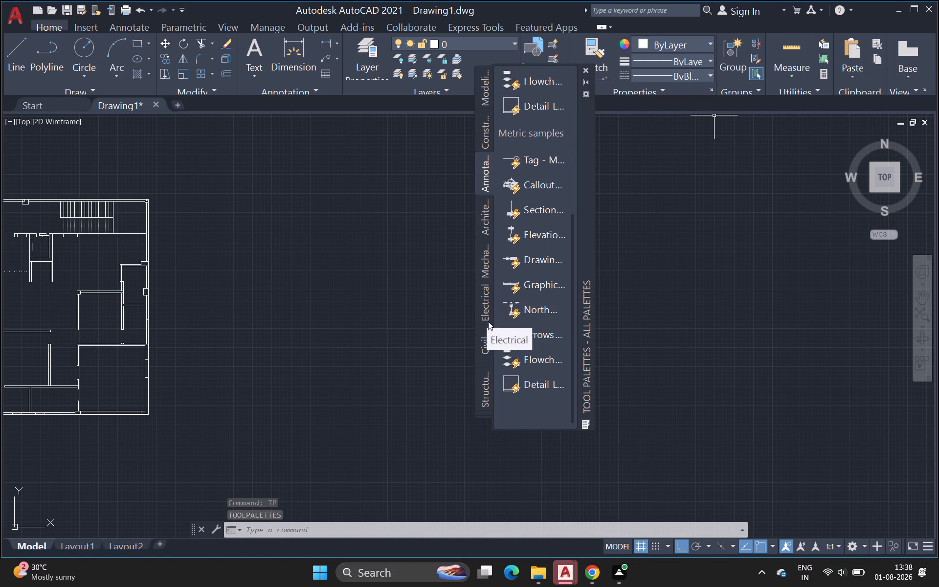
pyautogui.click(483, 340)
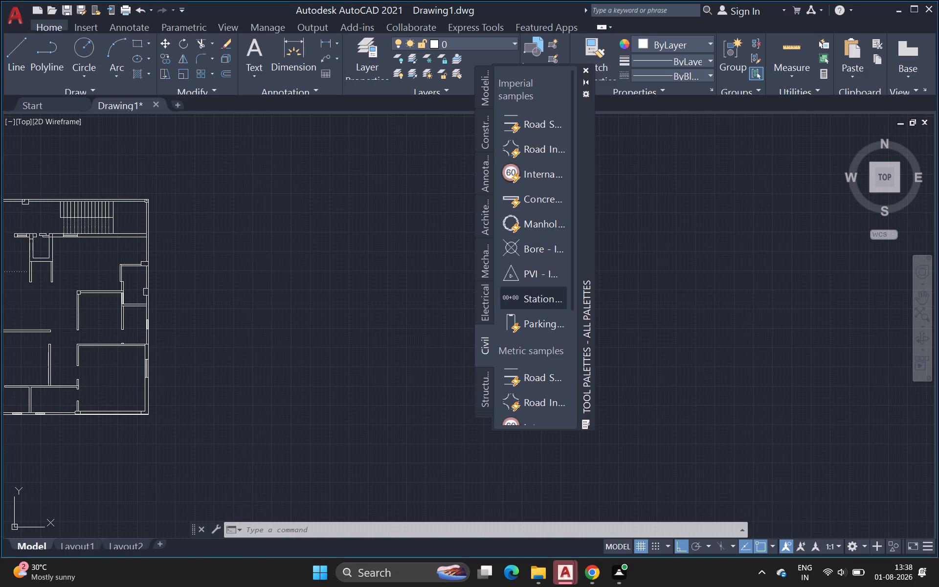
pyautogui.scroll(-11, 547, 343)
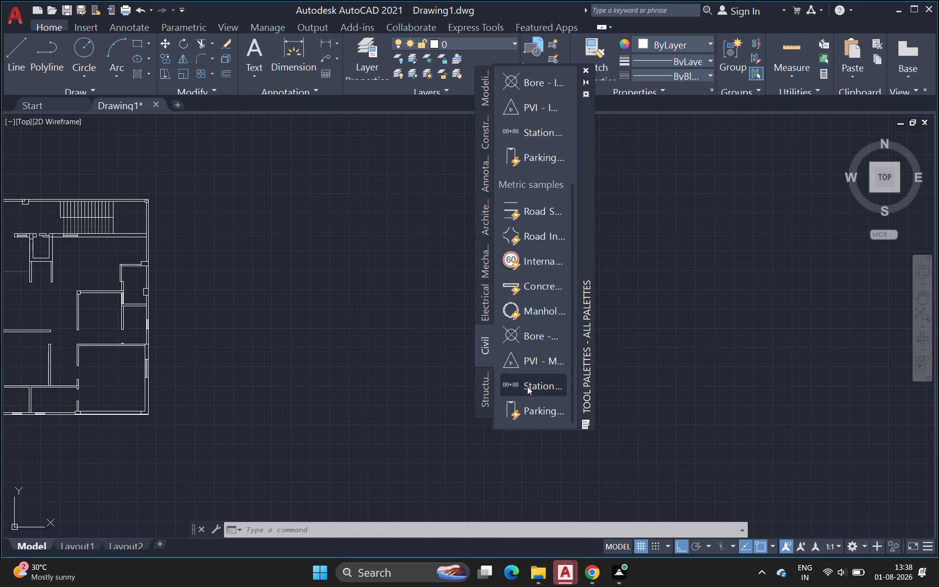
pyautogui.click(490, 397)
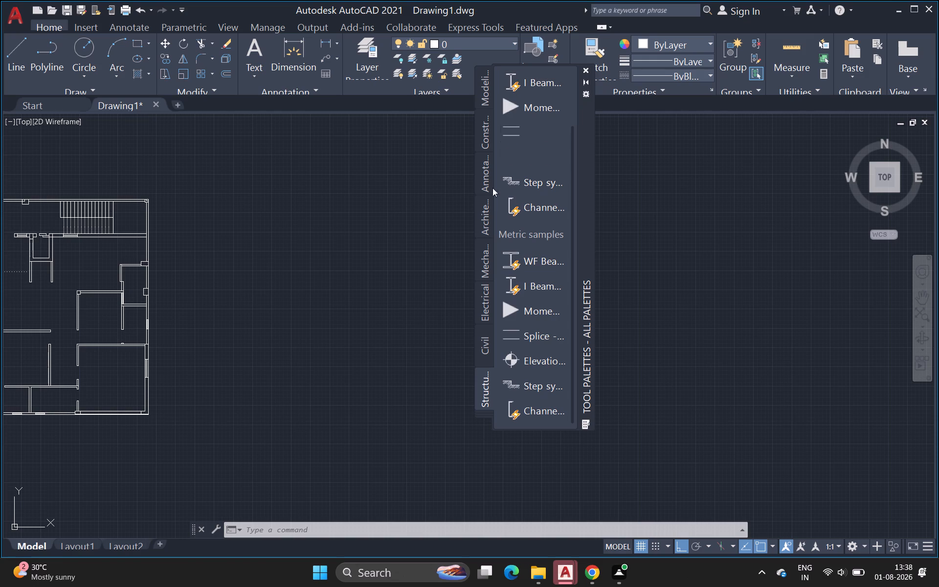
pyautogui.click(483, 213)
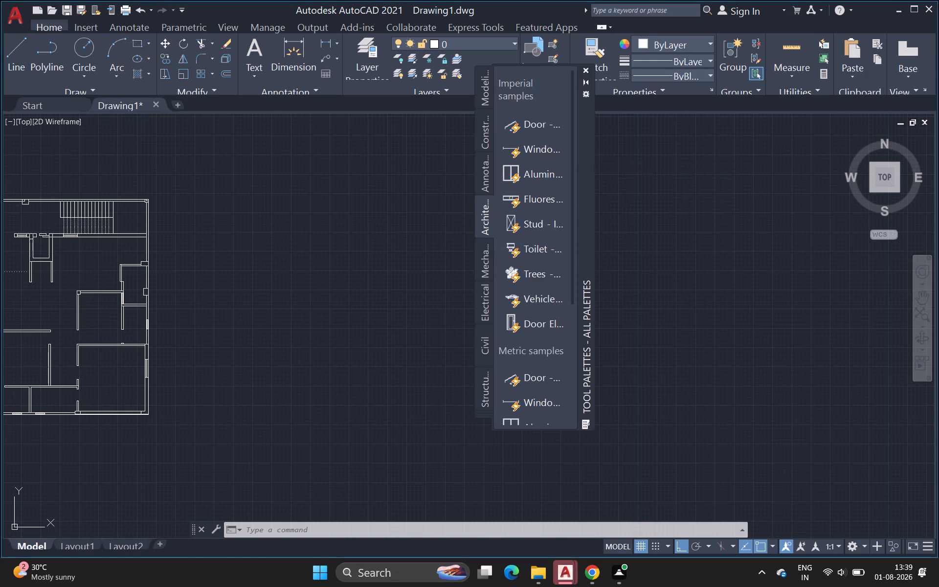
# Insert two Door - Imperial blocks in the empty space to the right of the floor plan and close the Tool Palettes.
pyautogui.click(538, 128)
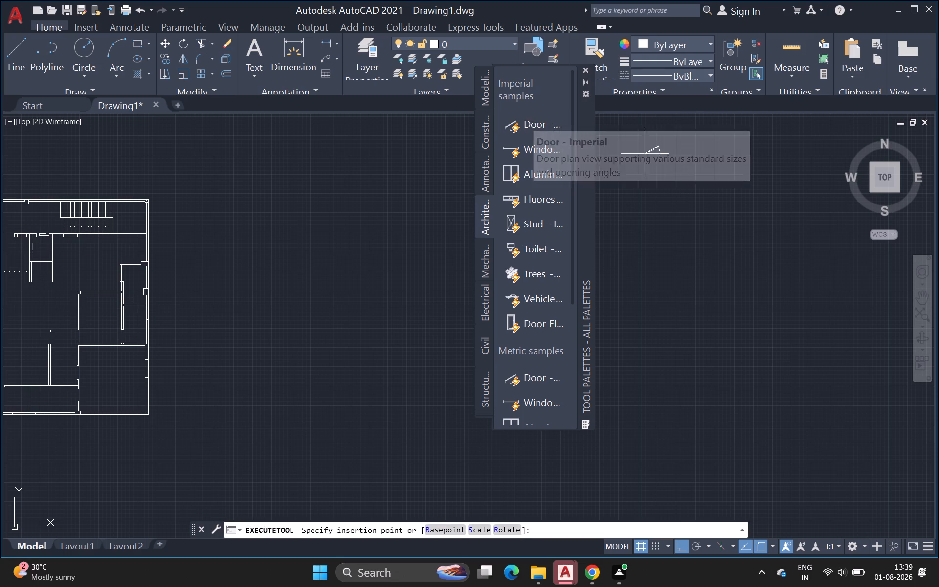
pyautogui.click(666, 185)
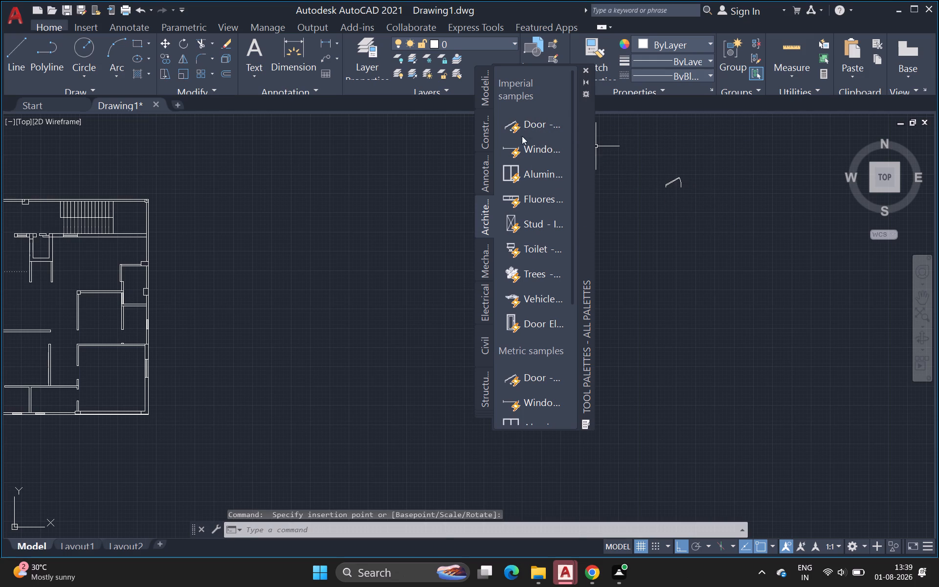
pyautogui.moveTo(533, 127); pyautogui.dragTo(698, 243)
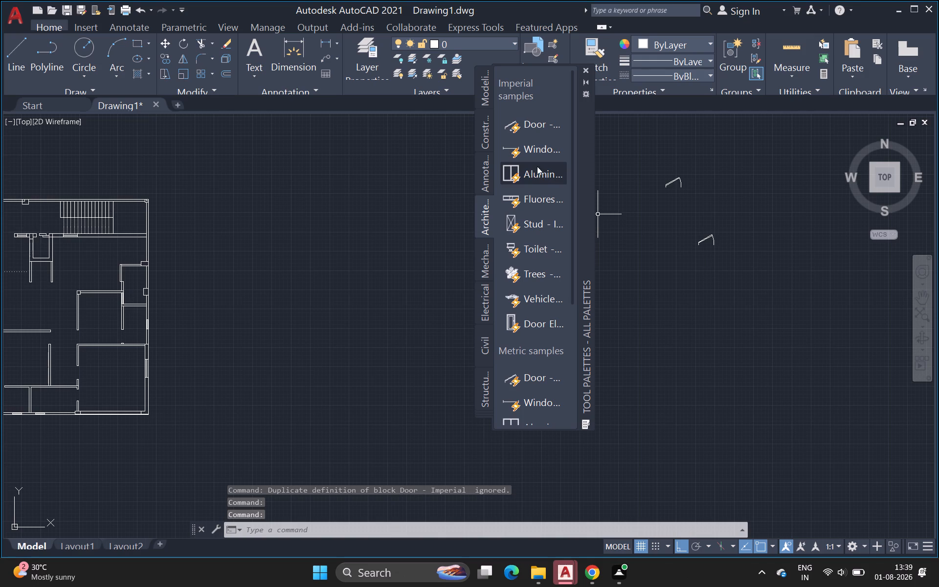
pyautogui.press('Escape')
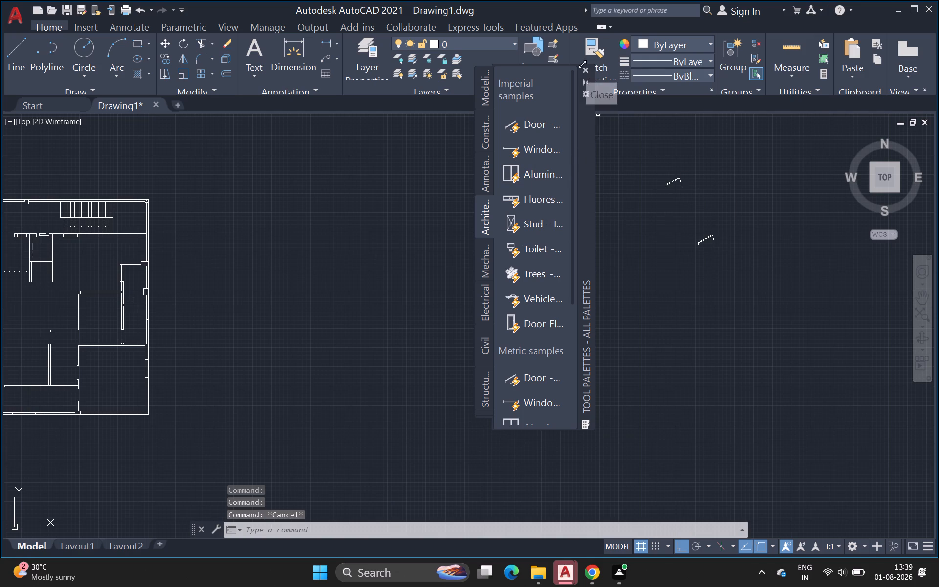
pyautogui.click(584, 69)
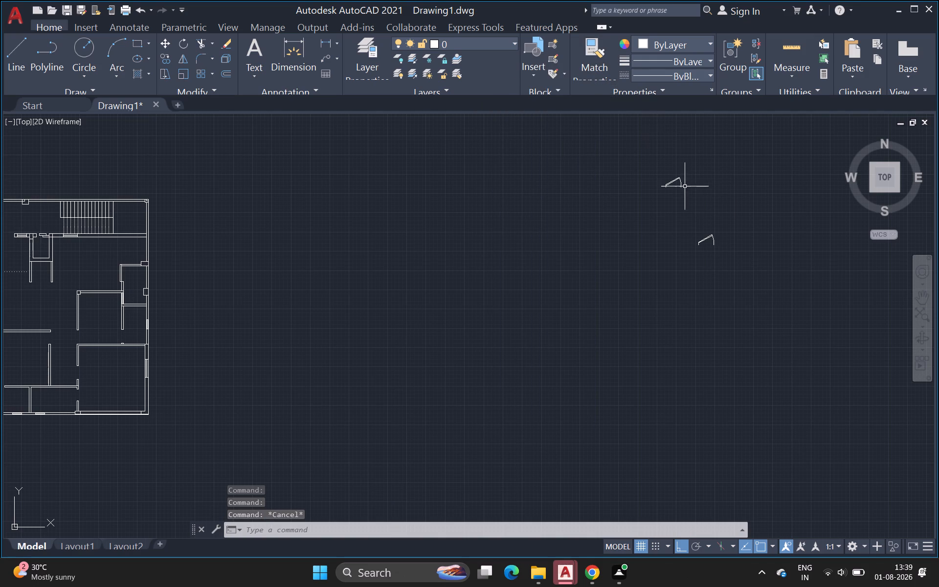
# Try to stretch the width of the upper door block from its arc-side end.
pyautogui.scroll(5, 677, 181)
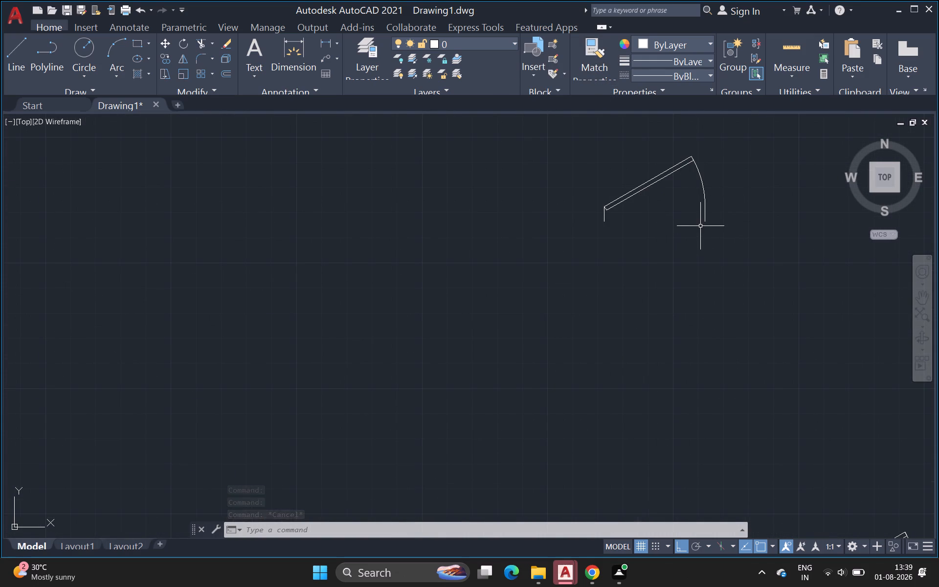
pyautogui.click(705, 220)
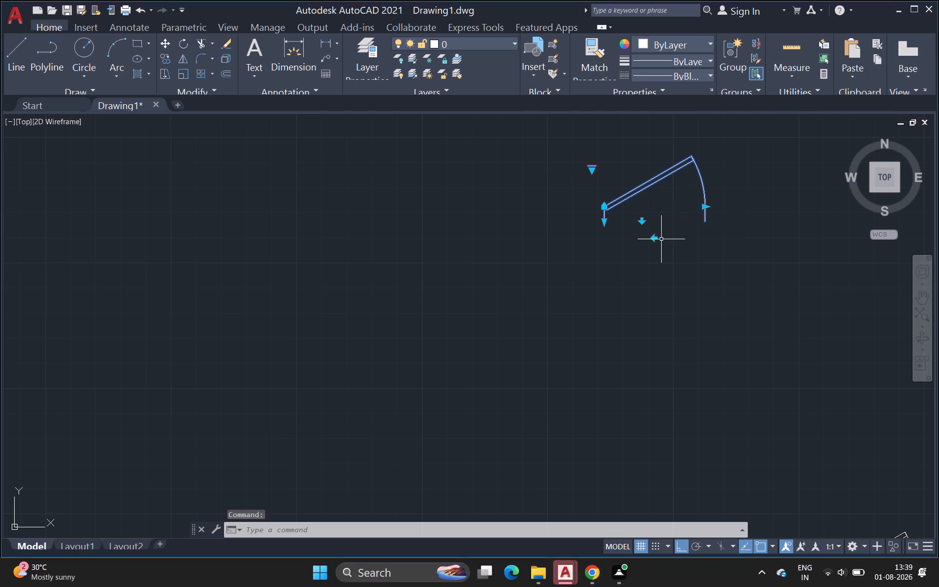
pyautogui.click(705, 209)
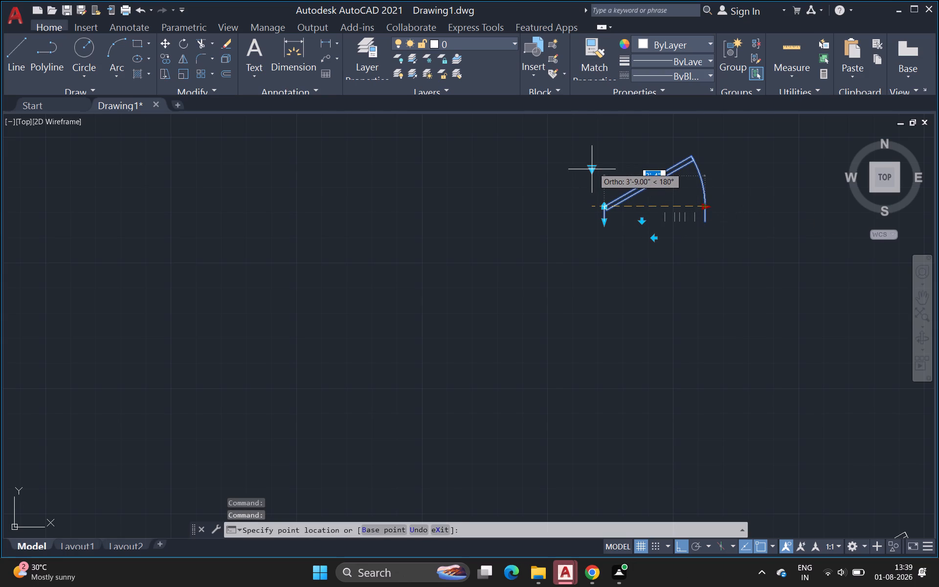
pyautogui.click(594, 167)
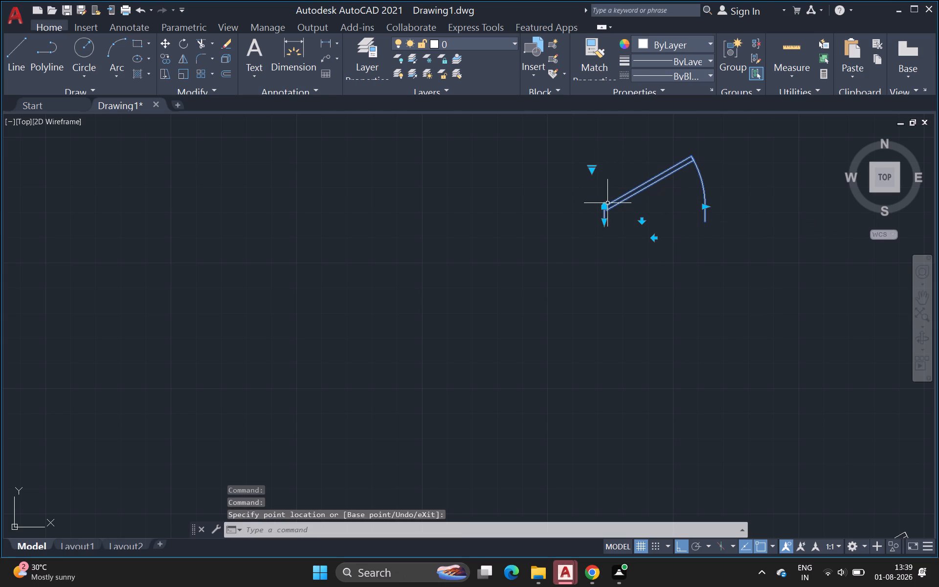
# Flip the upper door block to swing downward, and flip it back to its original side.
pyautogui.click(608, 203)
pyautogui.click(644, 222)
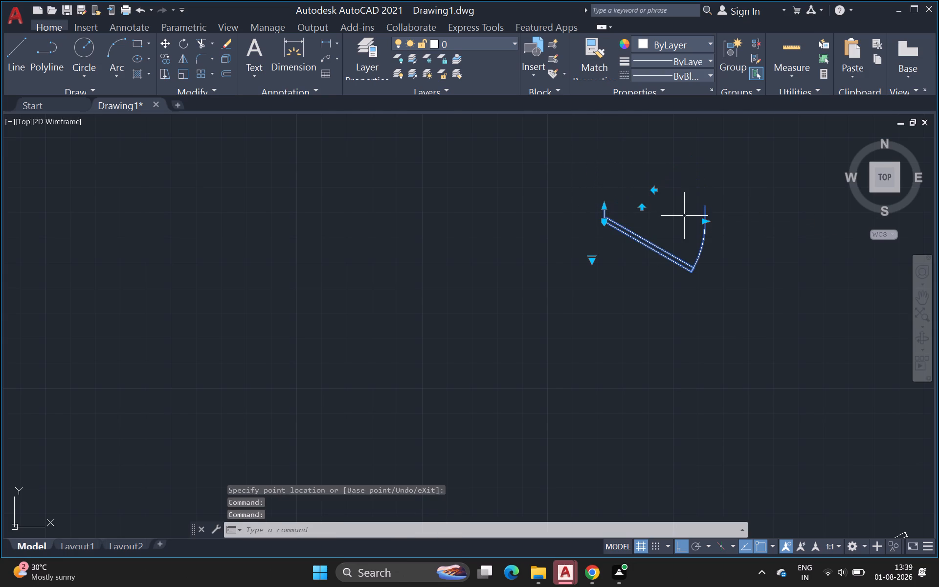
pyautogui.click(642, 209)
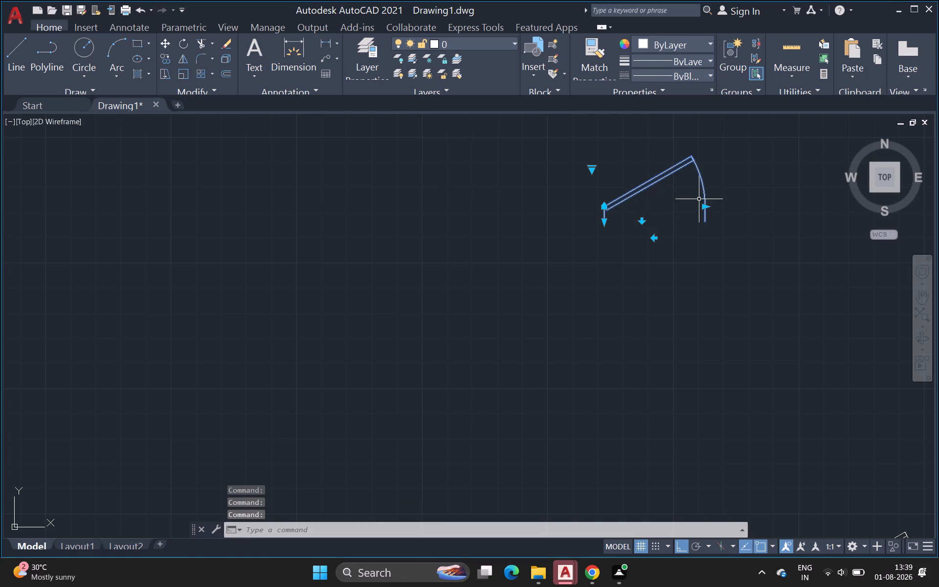
# Shrink the upper door block's width to 2'.
pyautogui.click(706, 208)
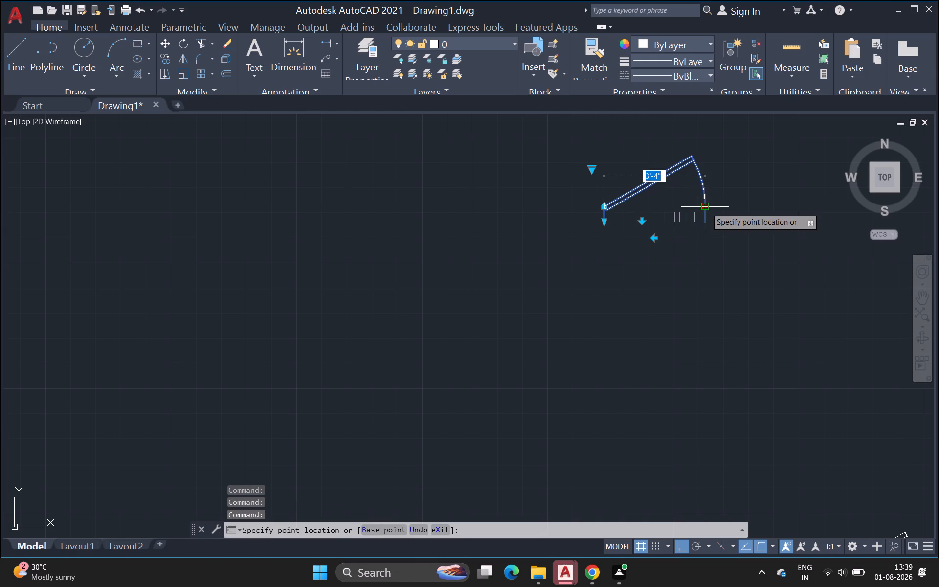
pyautogui.click(609, 206)
pyautogui.press('Escape')
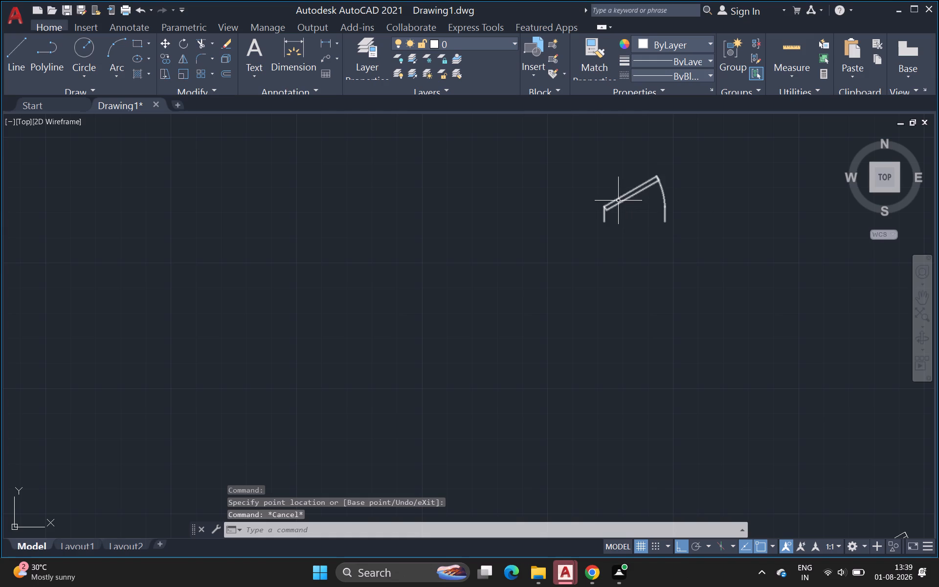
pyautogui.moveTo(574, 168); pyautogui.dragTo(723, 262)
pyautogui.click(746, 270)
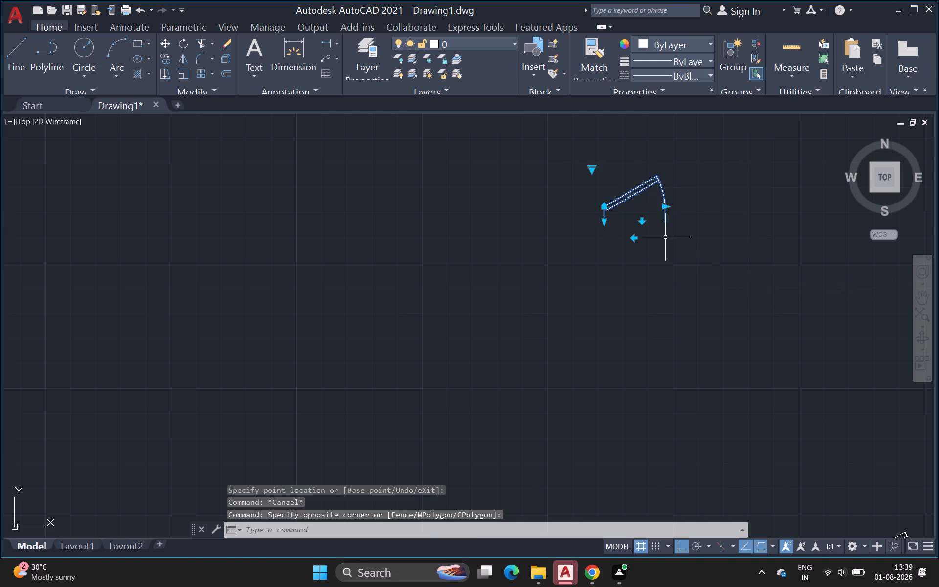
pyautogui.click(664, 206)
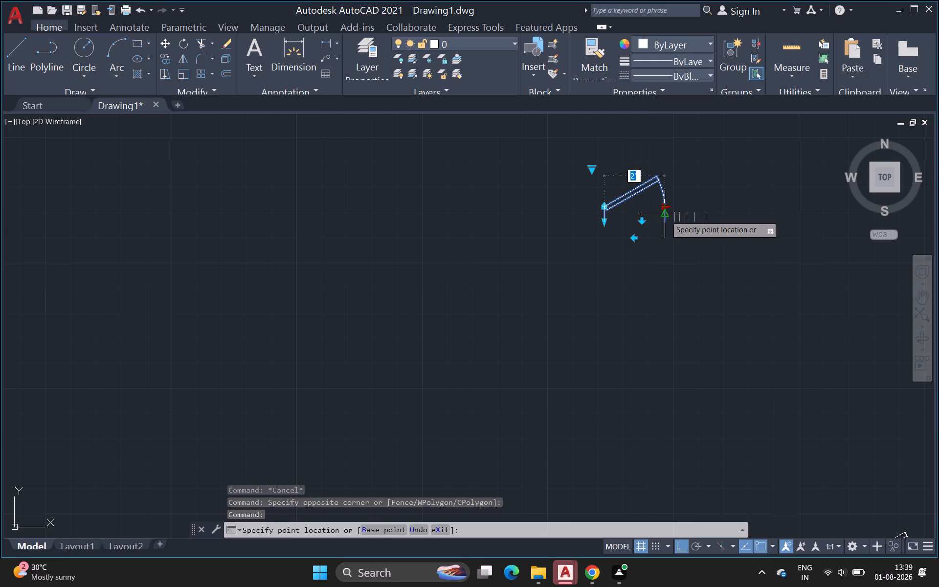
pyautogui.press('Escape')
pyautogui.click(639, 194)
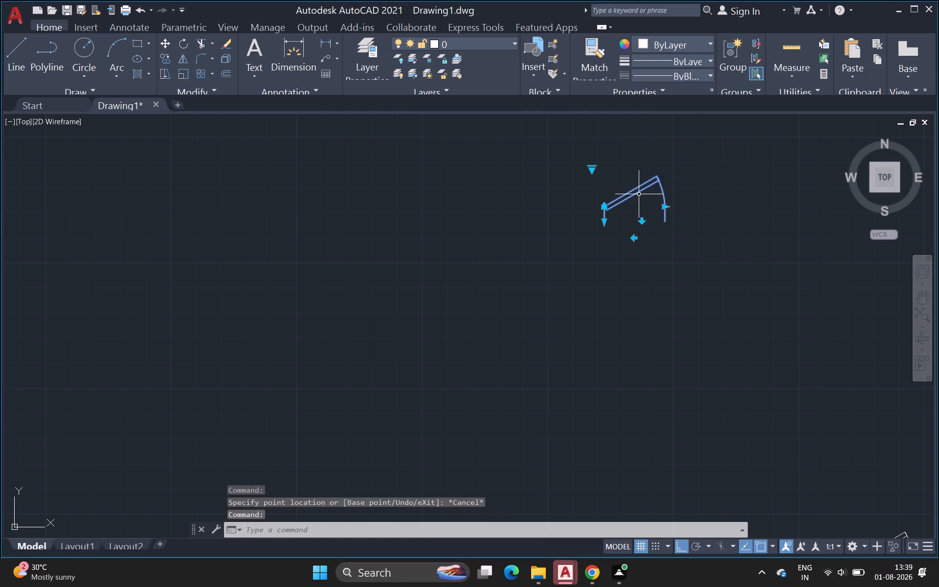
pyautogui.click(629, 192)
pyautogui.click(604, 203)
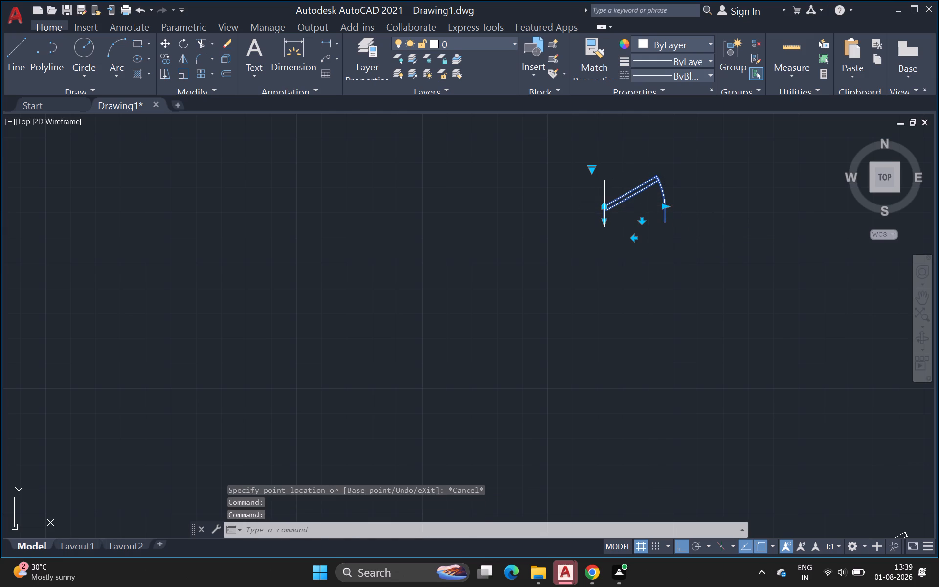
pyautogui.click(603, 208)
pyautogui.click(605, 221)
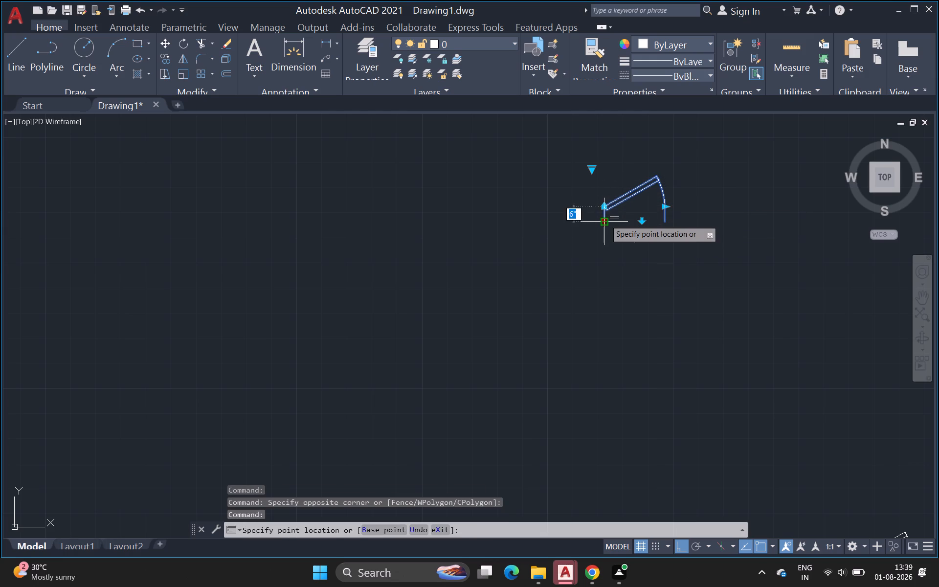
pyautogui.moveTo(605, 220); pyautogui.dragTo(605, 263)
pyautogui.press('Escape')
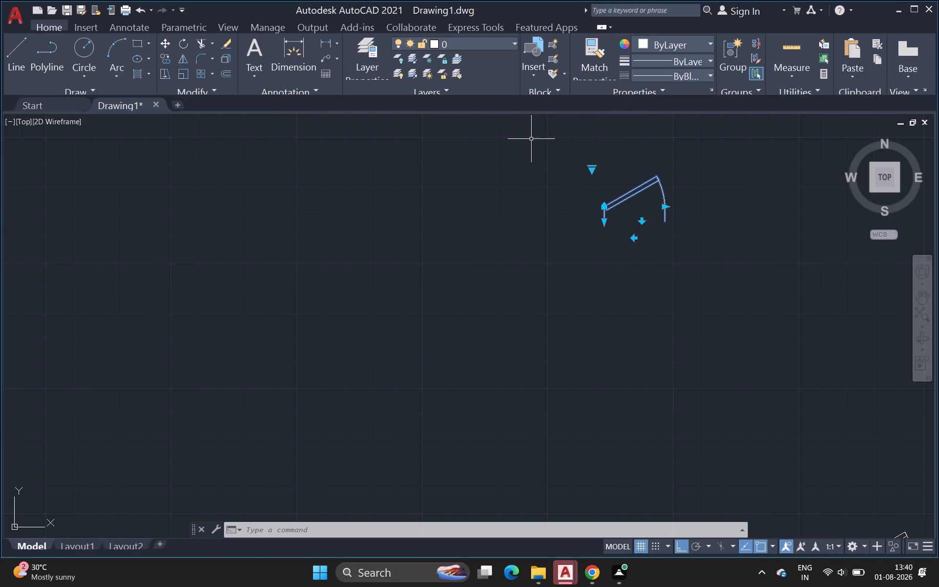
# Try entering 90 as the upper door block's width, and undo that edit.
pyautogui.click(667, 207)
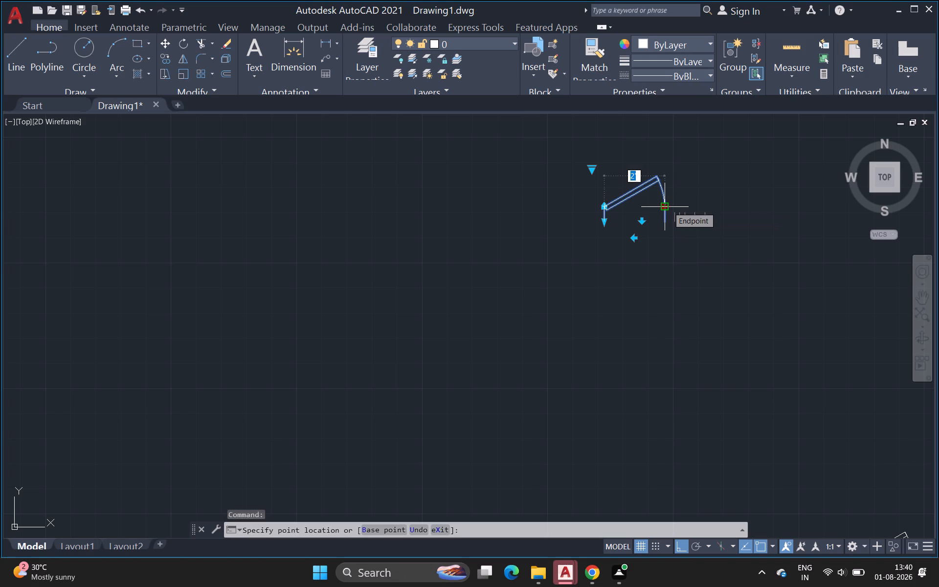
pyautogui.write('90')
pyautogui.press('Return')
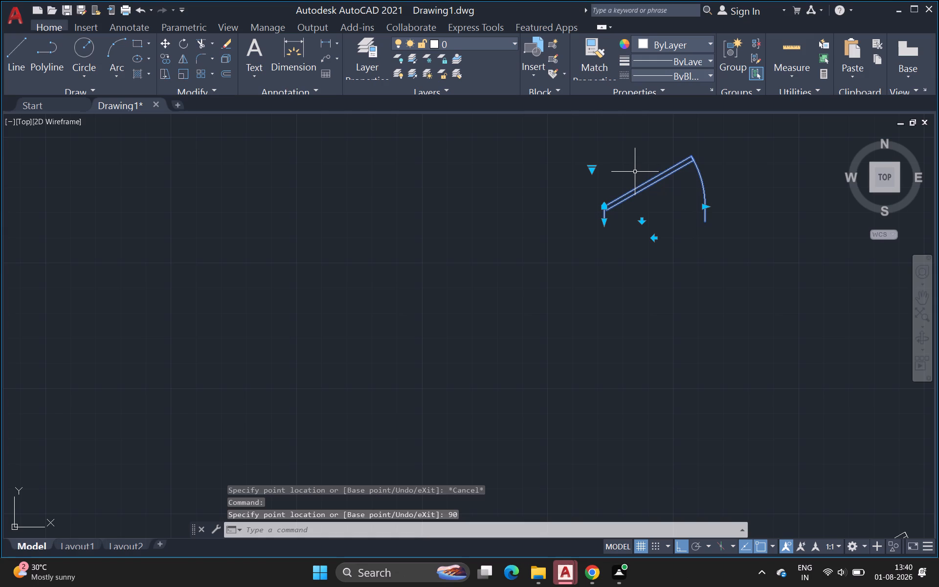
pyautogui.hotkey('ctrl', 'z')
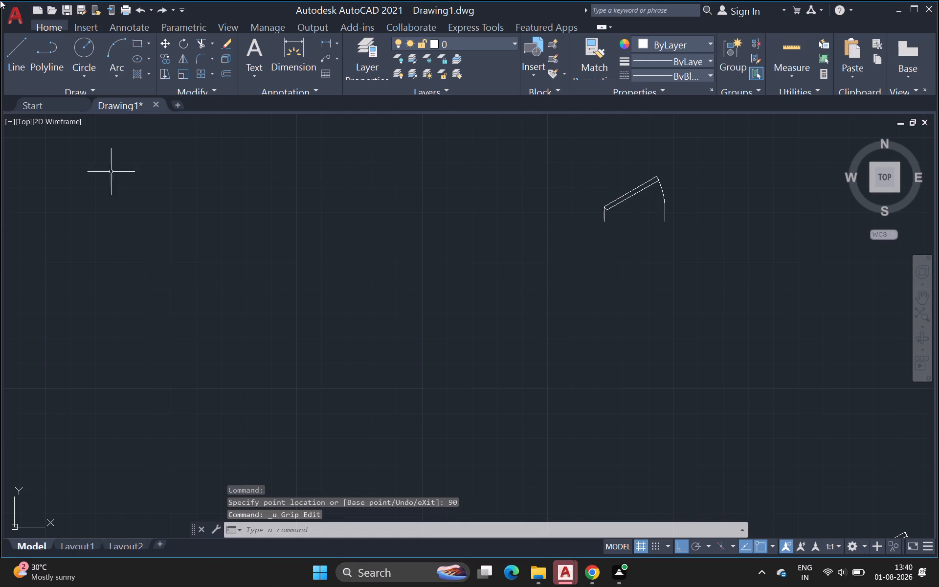
# Set the opening state of the upper door block to Open 90º.
pyautogui.scroll(-1, 548, 198)
pyautogui.moveTo(565, 225); pyautogui.dragTo(657, 316, button='middle')
pyautogui.scroll(-3, 664, 321)
pyautogui.moveTo(384, 352); pyautogui.dragTo(415, 346, button='middle')
pyautogui.scroll(-1, 384, 352)
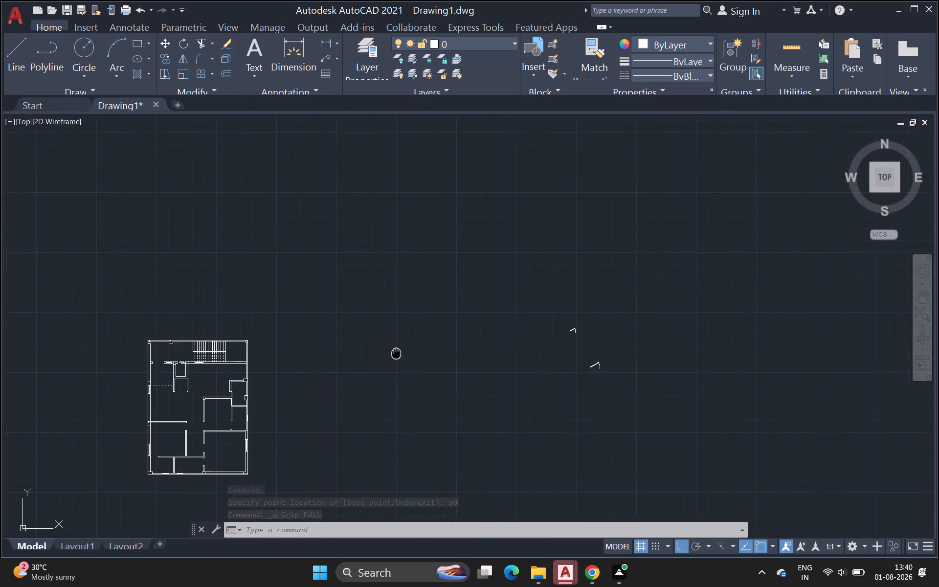
pyautogui.moveTo(415, 346); pyautogui.dragTo(494, 294, button='middle')
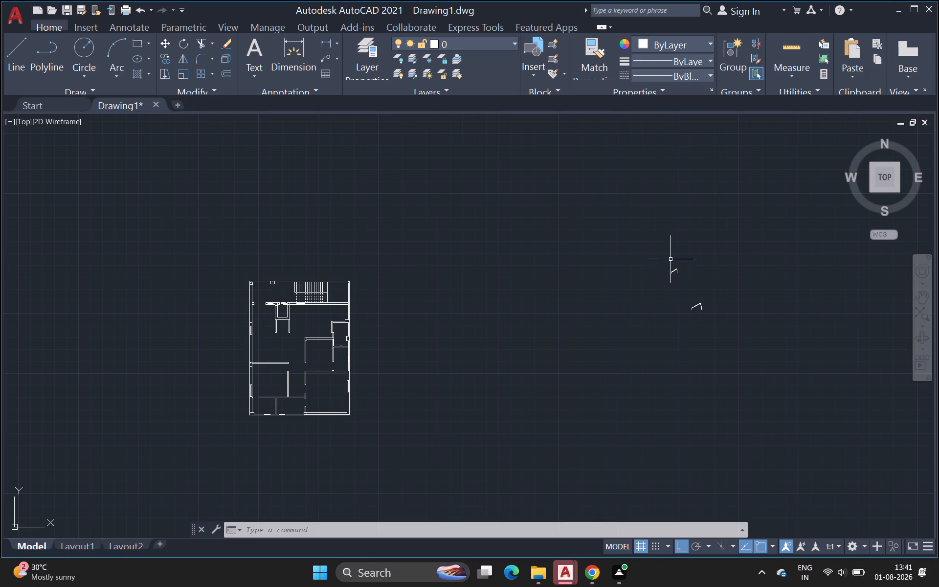
pyautogui.scroll(5, 662, 260)
pyautogui.moveTo(674, 289); pyautogui.dragTo(701, 312)
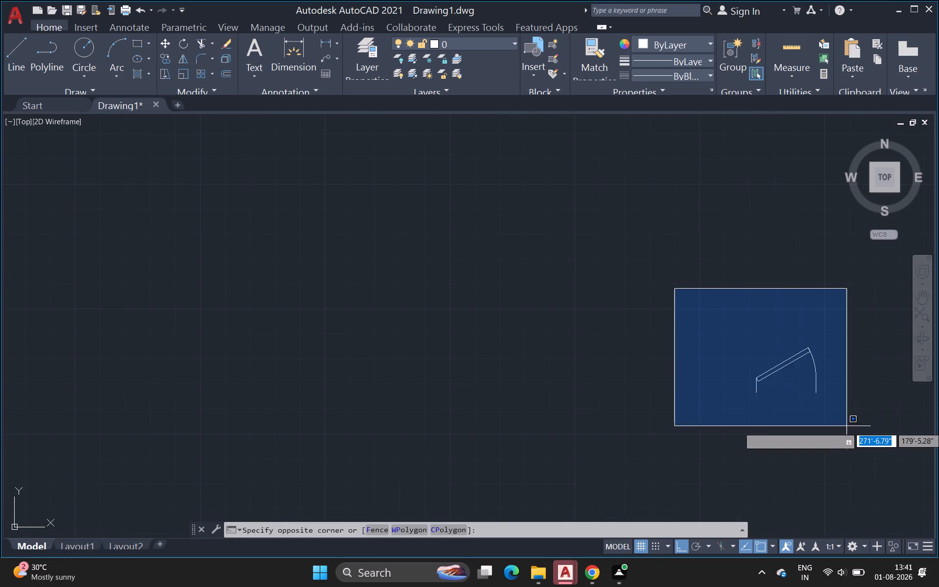
pyautogui.click(898, 446)
pyautogui.moveTo(825, 380); pyautogui.dragTo(761, 327, button='middle')
pyautogui.scroll(1, 773, 337)
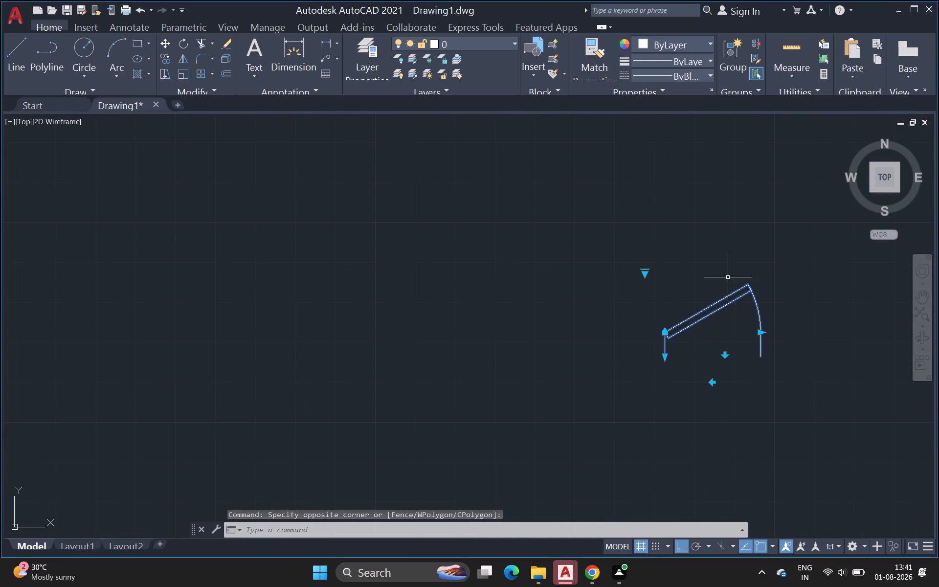
pyautogui.click(645, 273)
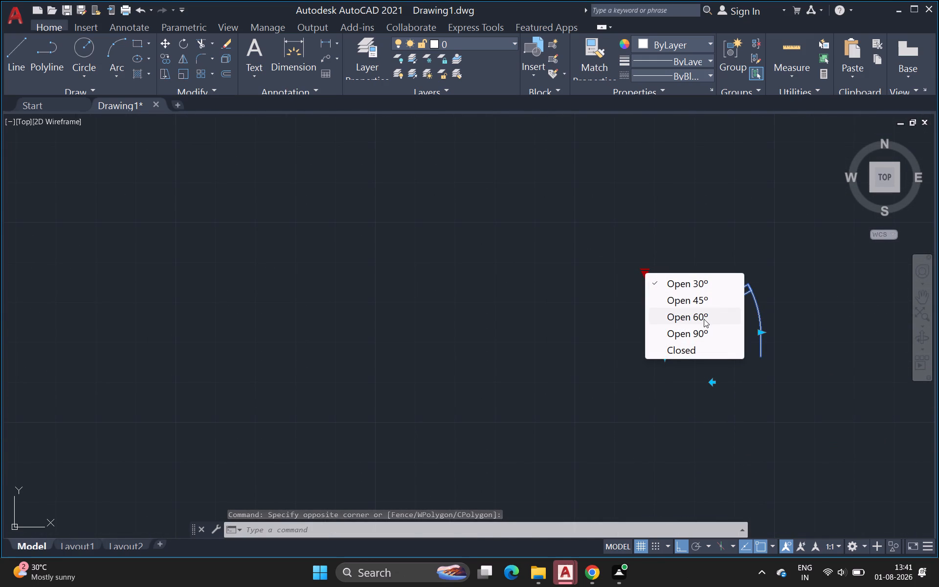
pyautogui.click(697, 334)
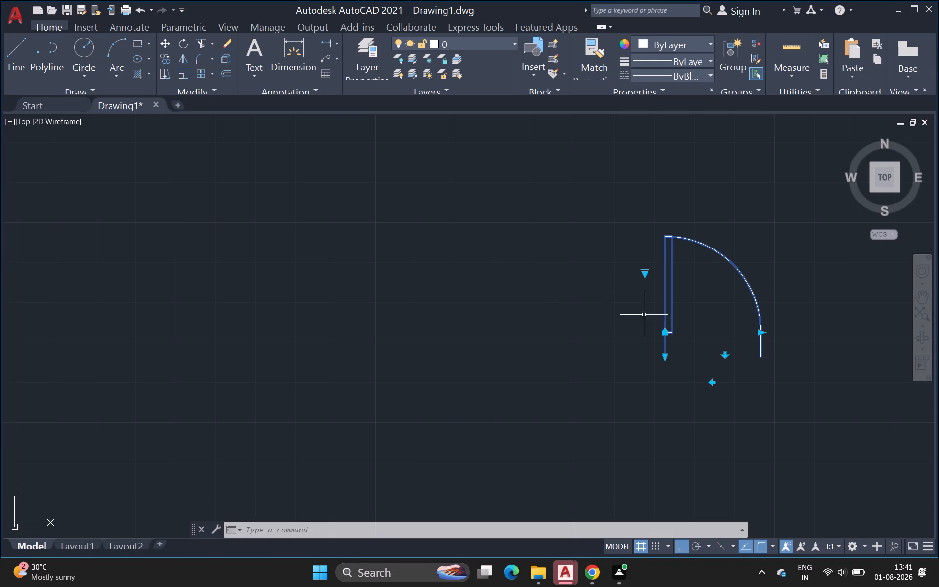
# Copy the 90º door block twice, placing both copies in line with it on its left side.
pyautogui.click(620, 320)
pyautogui.click(572, 235)
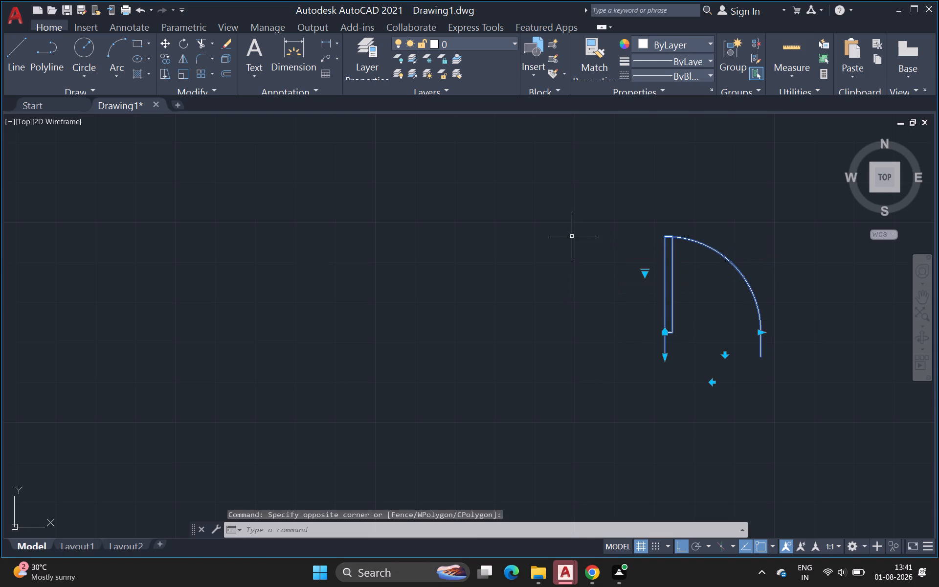
pyautogui.moveTo(555, 218); pyautogui.dragTo(553, 229, button='middle')
pyautogui.scroll(-2, 555, 218)
pyautogui.scroll(1, 559, 263)
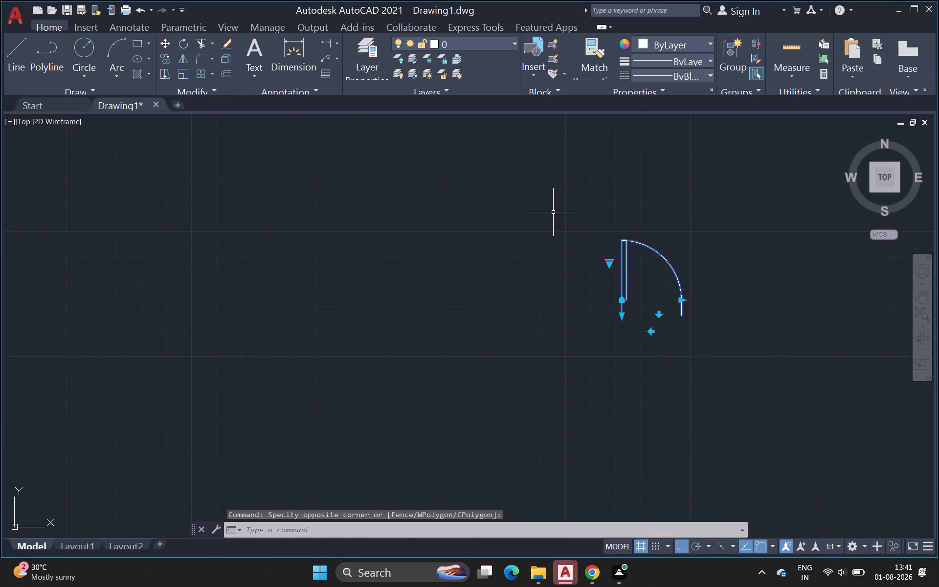
pyautogui.moveTo(554, 208); pyautogui.dragTo(571, 210)
pyautogui.click(798, 386)
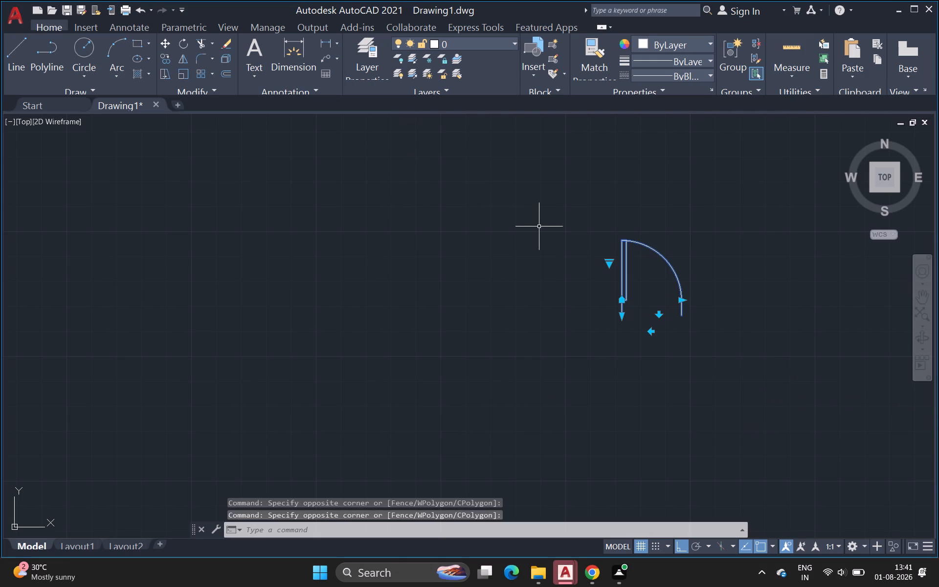
pyautogui.press('c')
pyautogui.press('o')
pyautogui.press('Return')
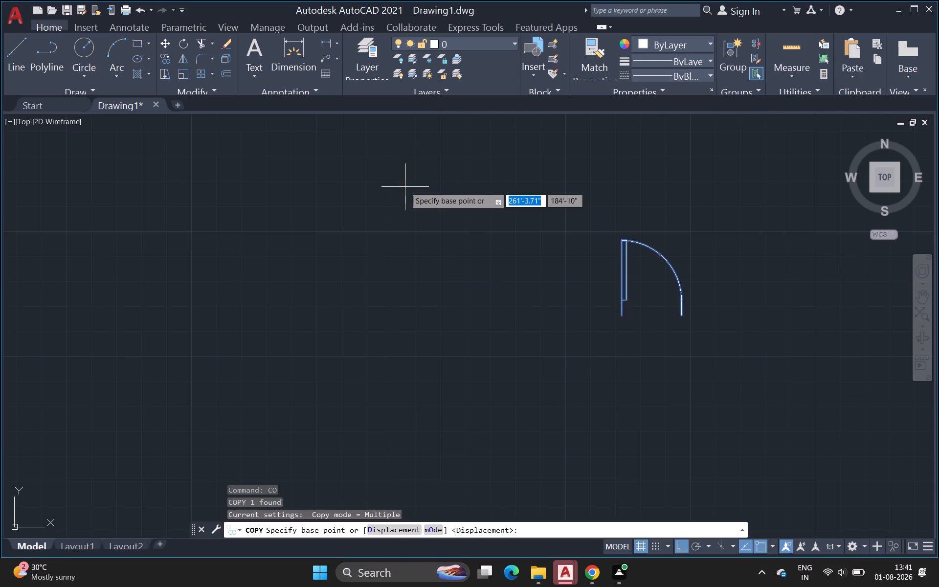
pyautogui.click(622, 313)
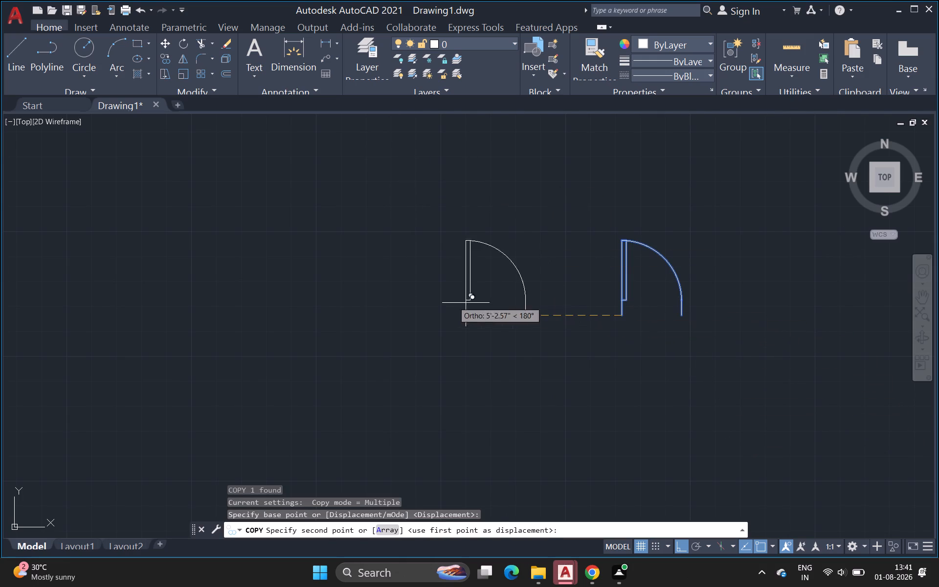
pyautogui.click(344, 289)
pyautogui.click(178, 282)
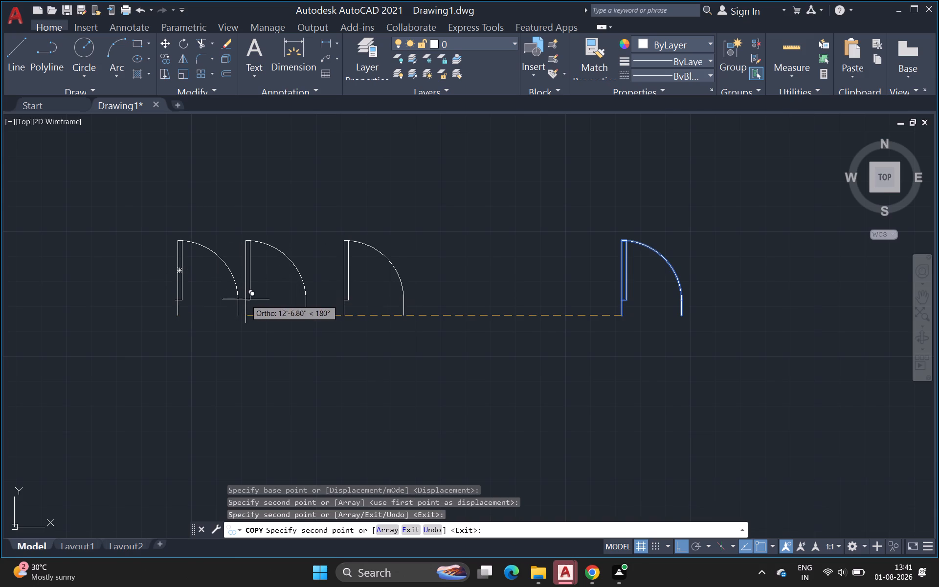
pyautogui.press('Escape')
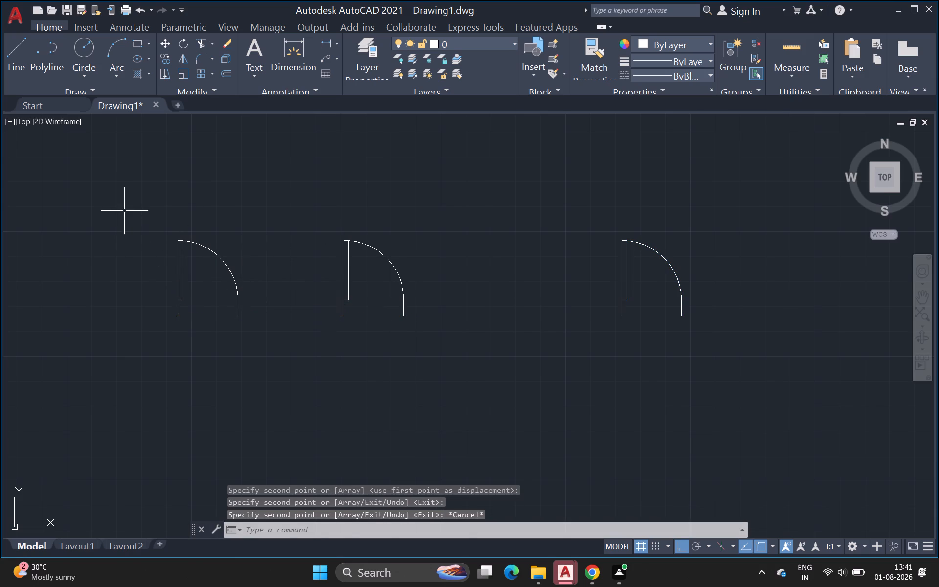
# Rotate the leftmost door copy freehand by roughly half a turn about the lower end of its arc-side jamb.
pyautogui.click(126, 209)
pyautogui.click(291, 386)
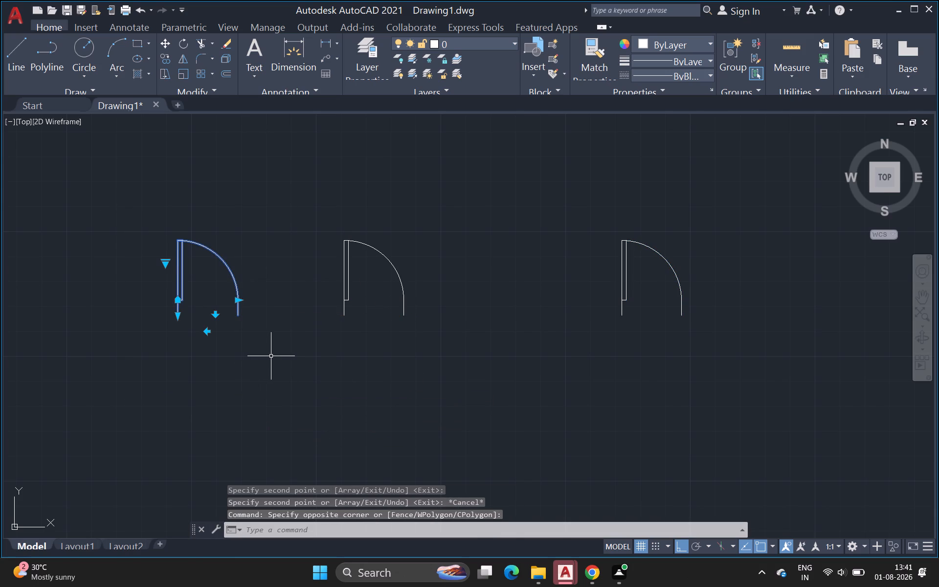
pyautogui.press('r')
pyautogui.press('o')
pyautogui.press('Return')
pyautogui.click(240, 314)
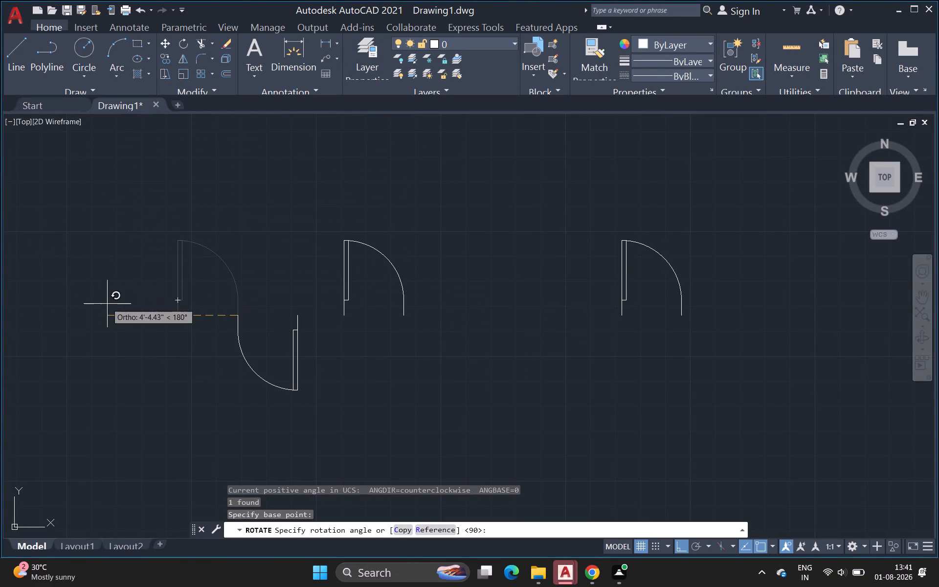
pyautogui.click(173, 311)
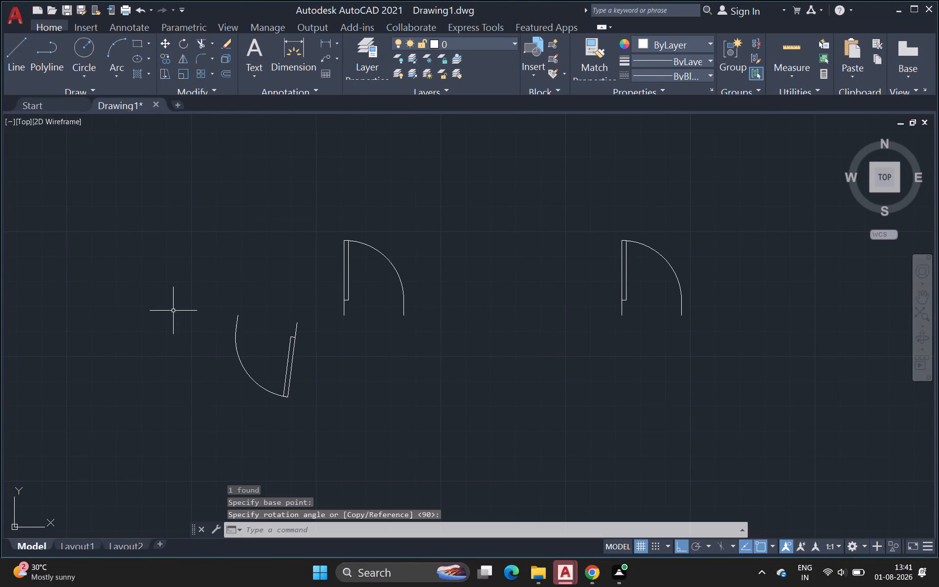
# Undo the freehand rotation of the leftmost door copy.
pyautogui.hotkey('ctrl', 'z')
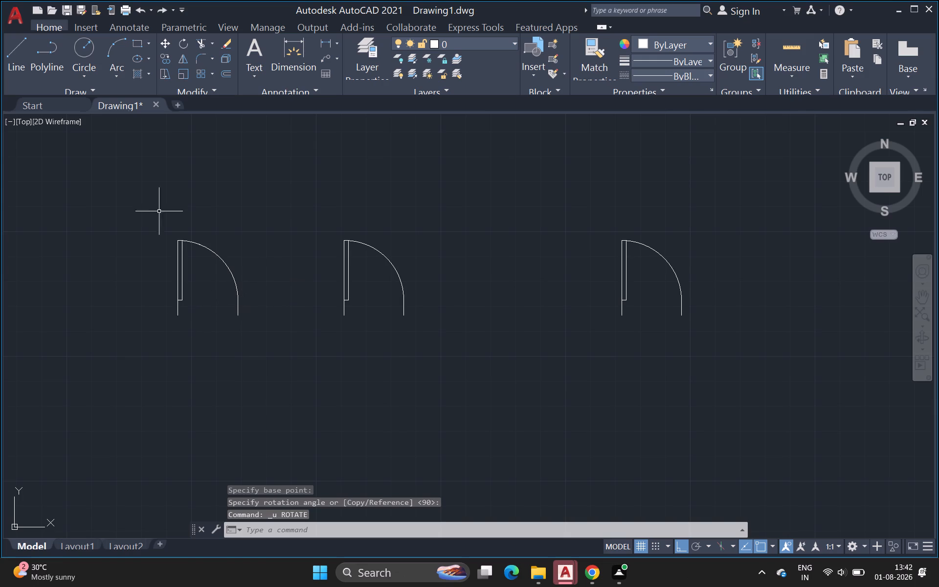
# Rotate the leftmost door copy by 180° about the lower end of its leaf-side jamb.
pyautogui.moveTo(136, 194); pyautogui.dragTo(163, 275)
pyautogui.click(313, 370)
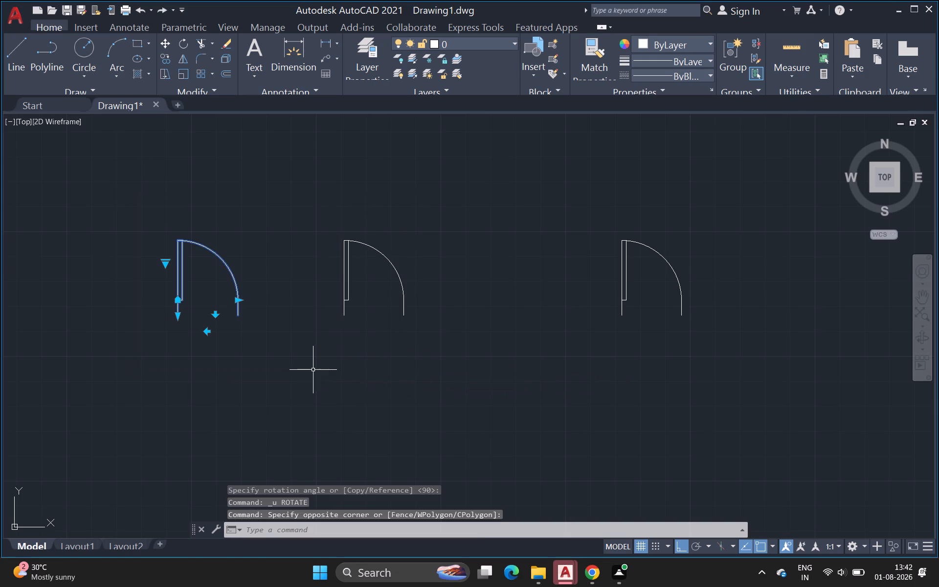
pyautogui.press('r')
pyautogui.press('e')
pyautogui.press('BackSpace')
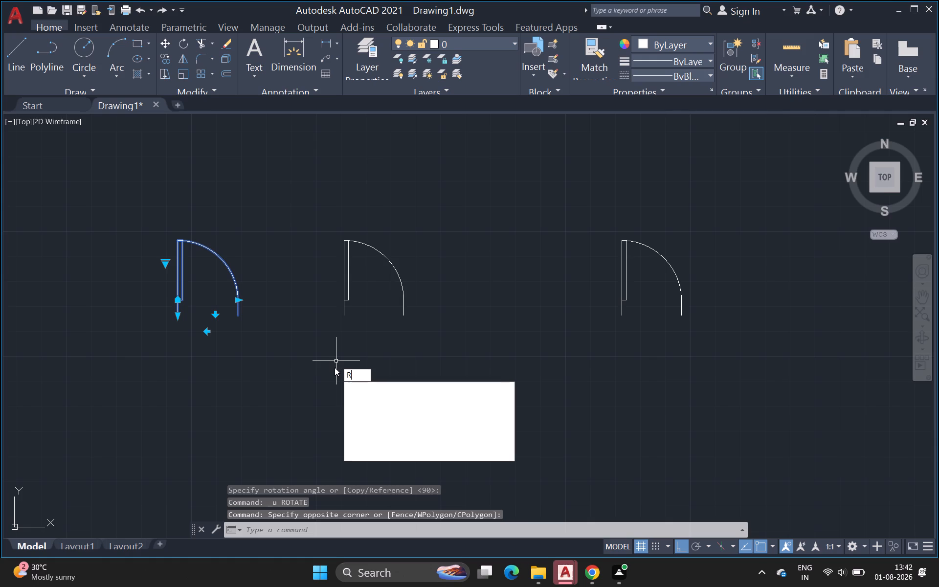
pyautogui.press('o')
pyautogui.press('Return')
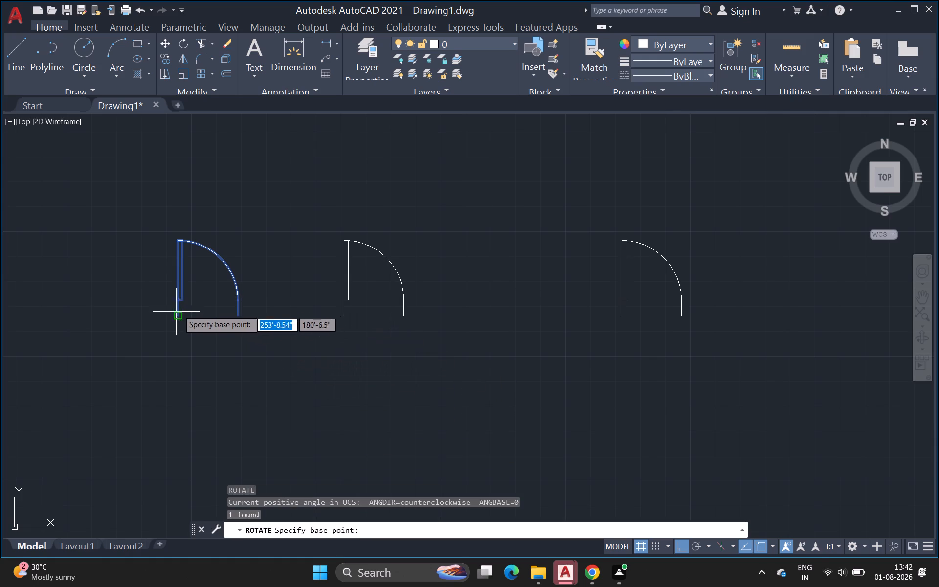
pyautogui.click(178, 313)
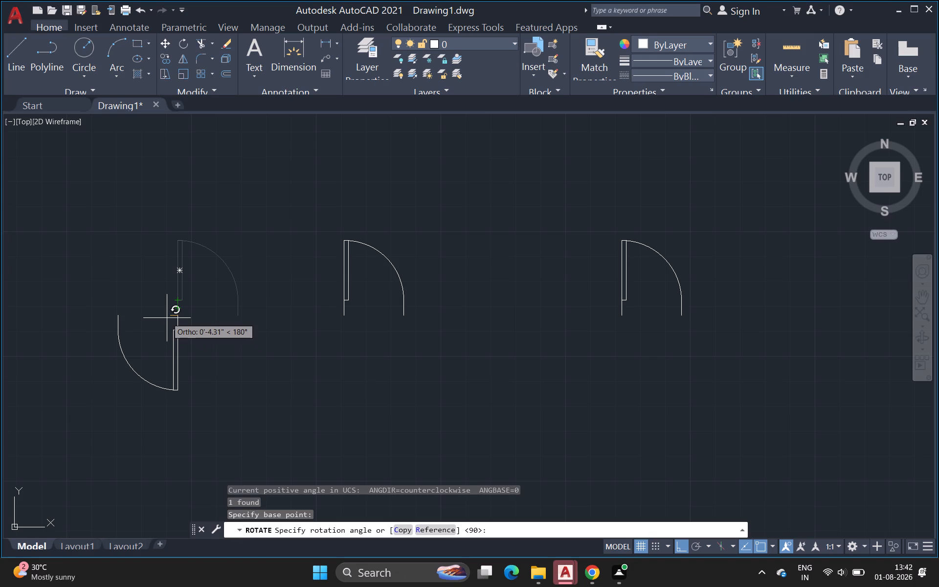
pyautogui.click(167, 317)
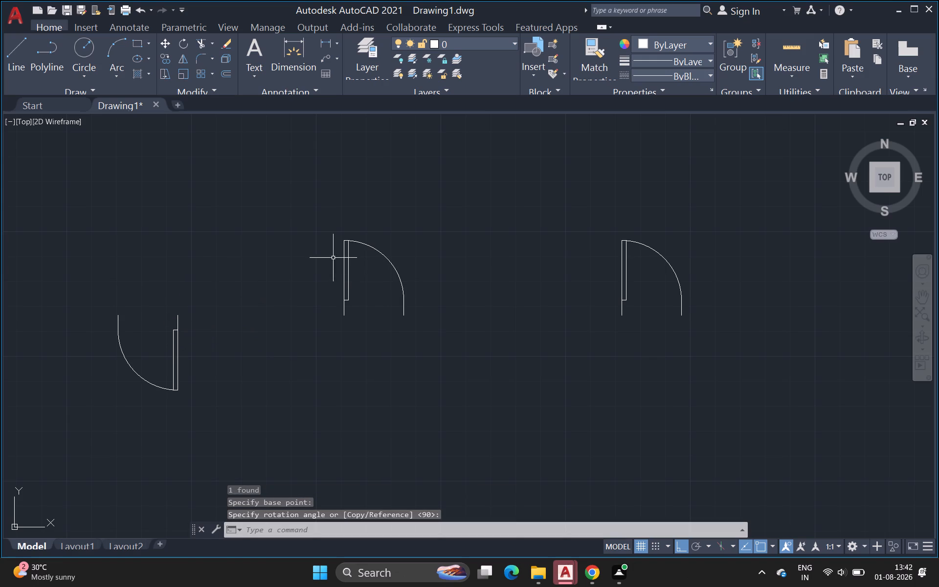
# Rotate the middle door copy by 270° about the lower end of its leaf-side jamb.
pyautogui.click(312, 206)
pyautogui.click(474, 366)
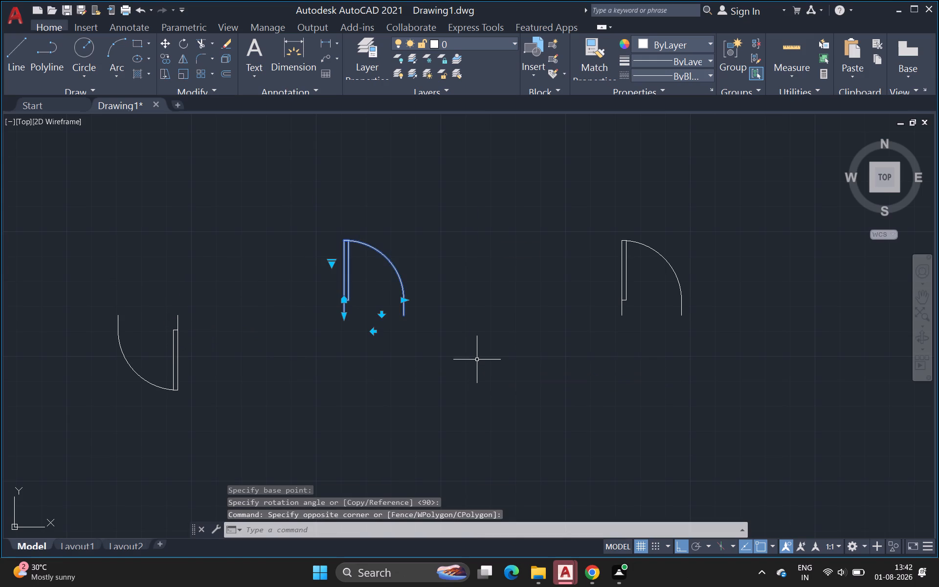
pyautogui.press('r')
pyautogui.press('o')
pyautogui.press('Return')
pyautogui.click(342, 317)
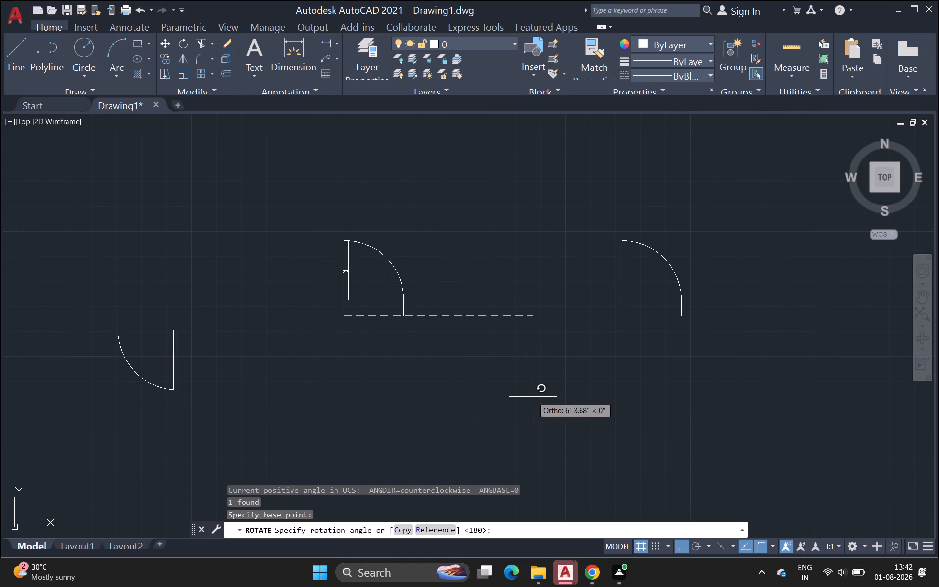
pyautogui.click(349, 370)
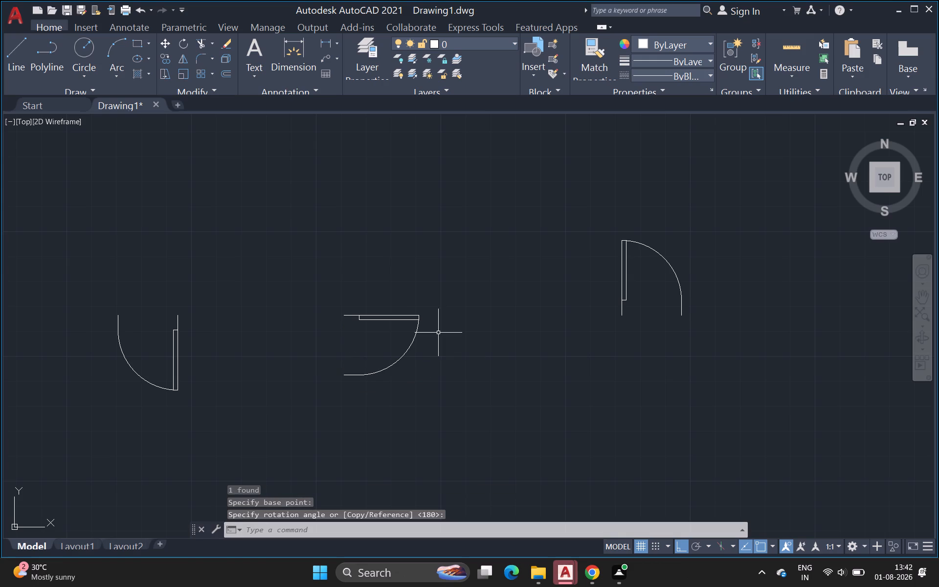
# Mirror the middle door about the horizontal line along its leaf-side jamb, erasing the source object.
pyautogui.moveTo(282, 281); pyautogui.dragTo(385, 406)
pyautogui.click(508, 435)
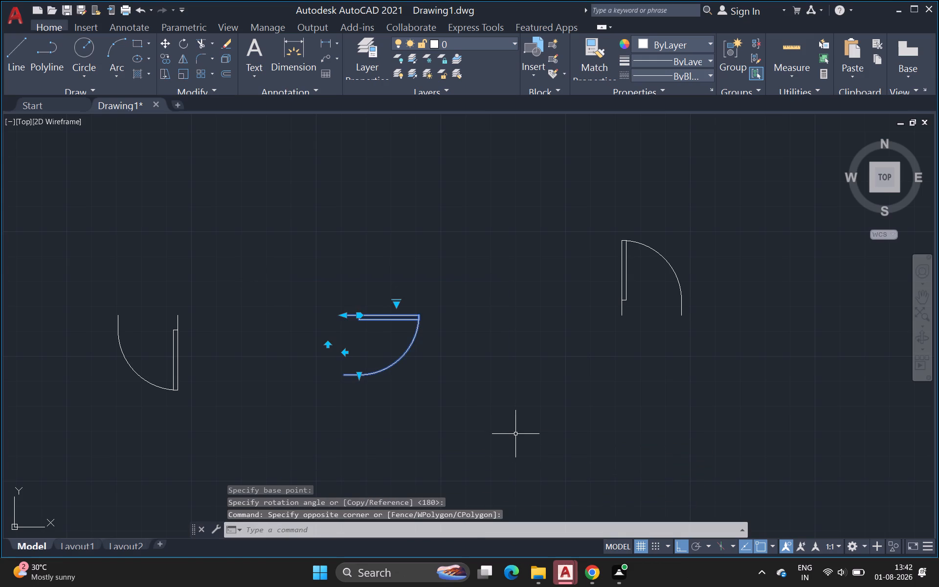
pyautogui.press('m')
pyautogui.press('i')
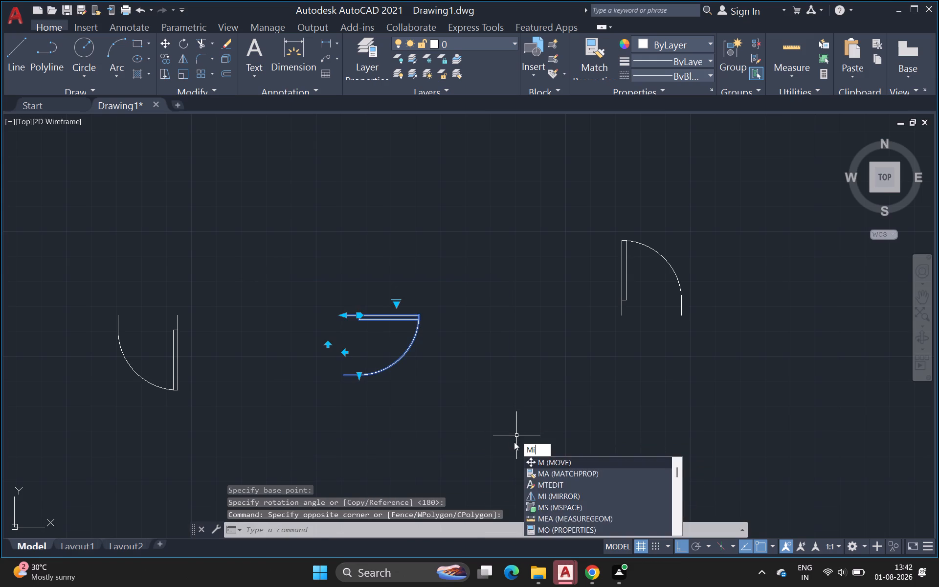
pyautogui.press('Return')
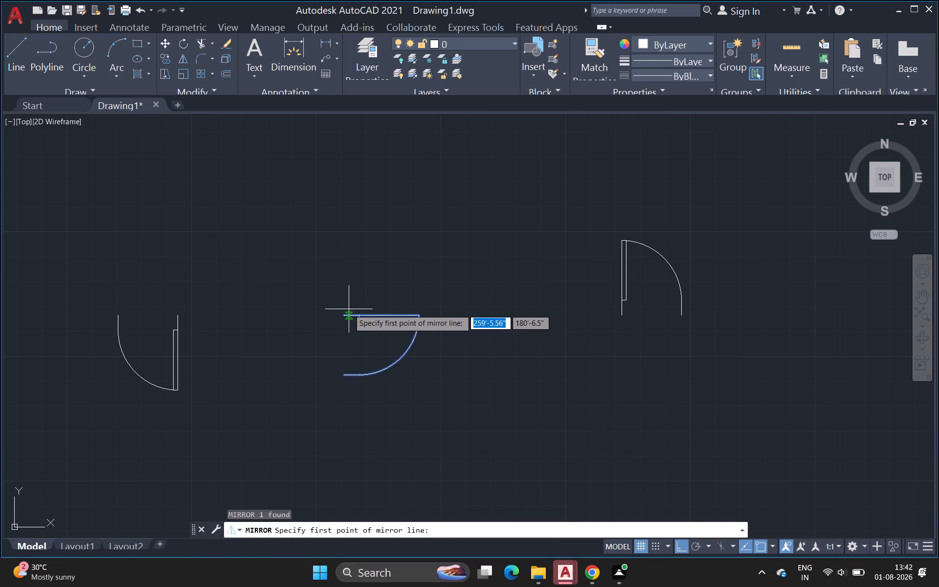
pyautogui.click(345, 316)
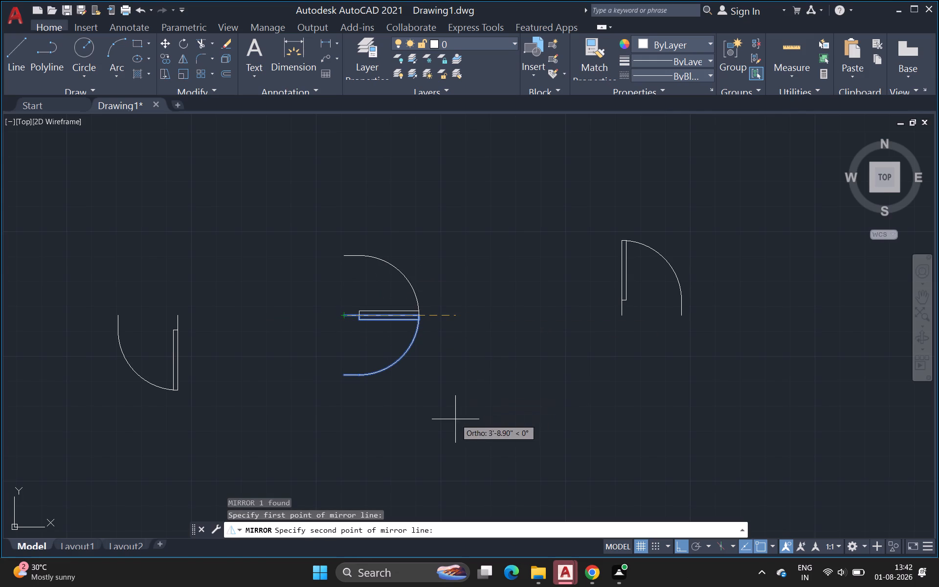
pyautogui.click(513, 387)
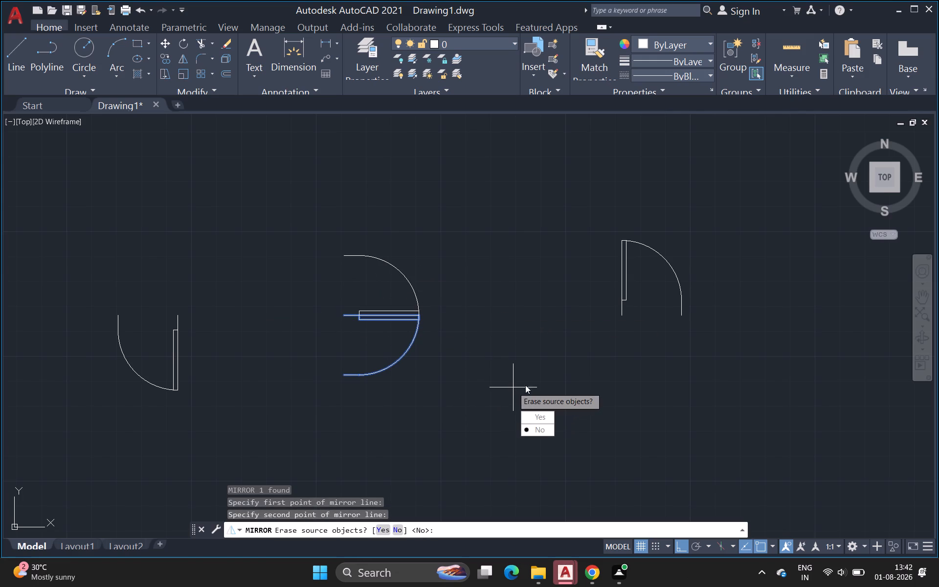
pyautogui.moveTo(545, 417); pyautogui.dragTo(513, 387)
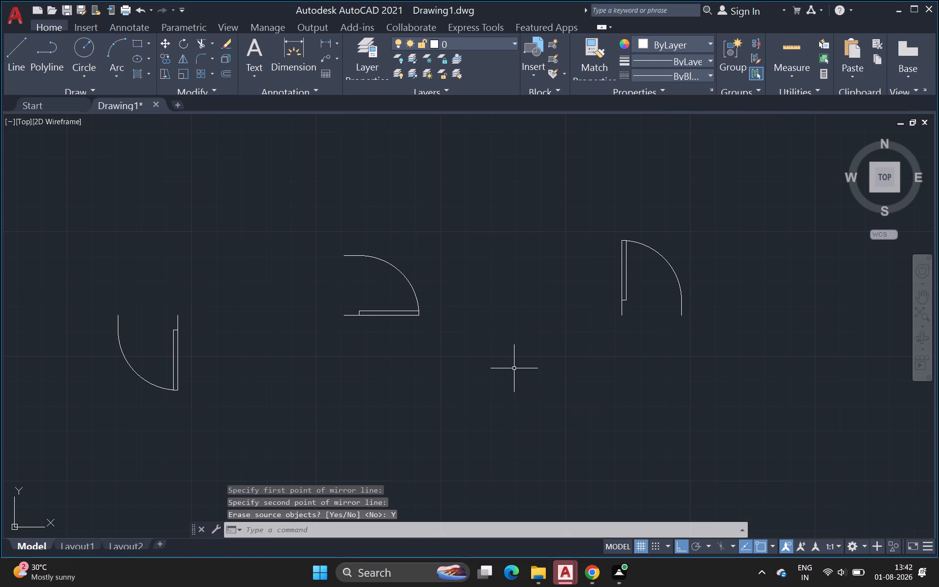
# Mirror the middle door downward about the horizontal line along its leaf-side jamb, keeping the source object.
pyautogui.moveTo(323, 225); pyautogui.dragTo(332, 282)
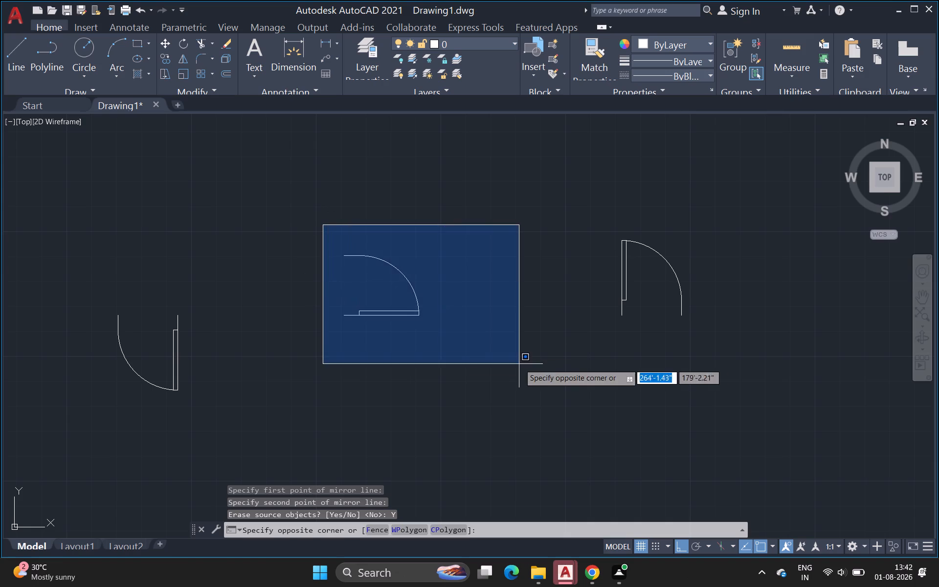
pyautogui.click(504, 353)
pyautogui.press('m')
pyautogui.press('i')
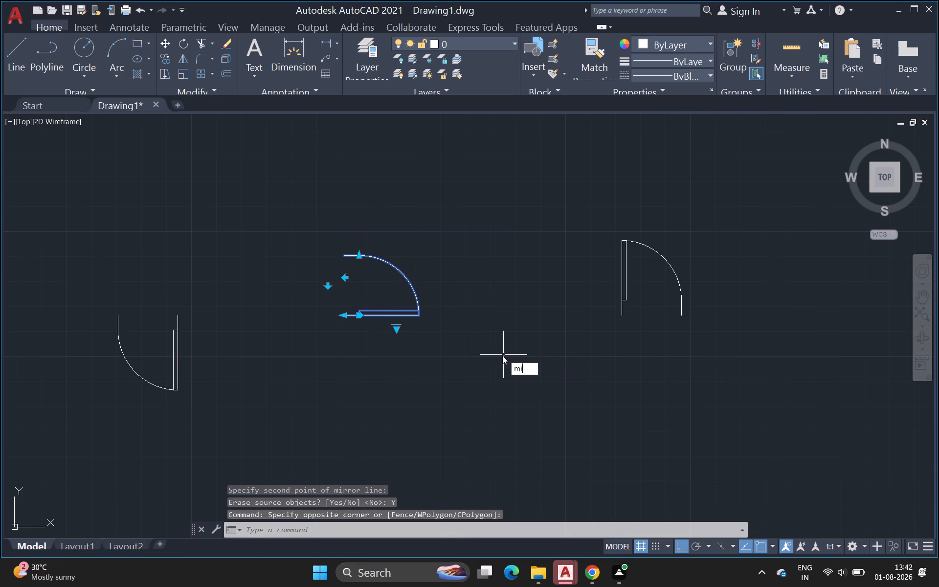
pyautogui.press('Return')
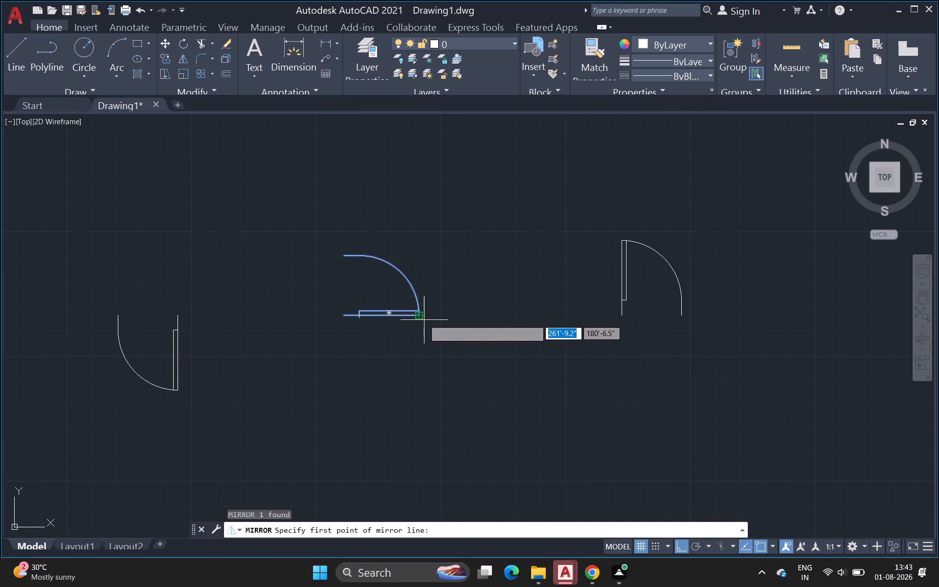
pyautogui.click(421, 317)
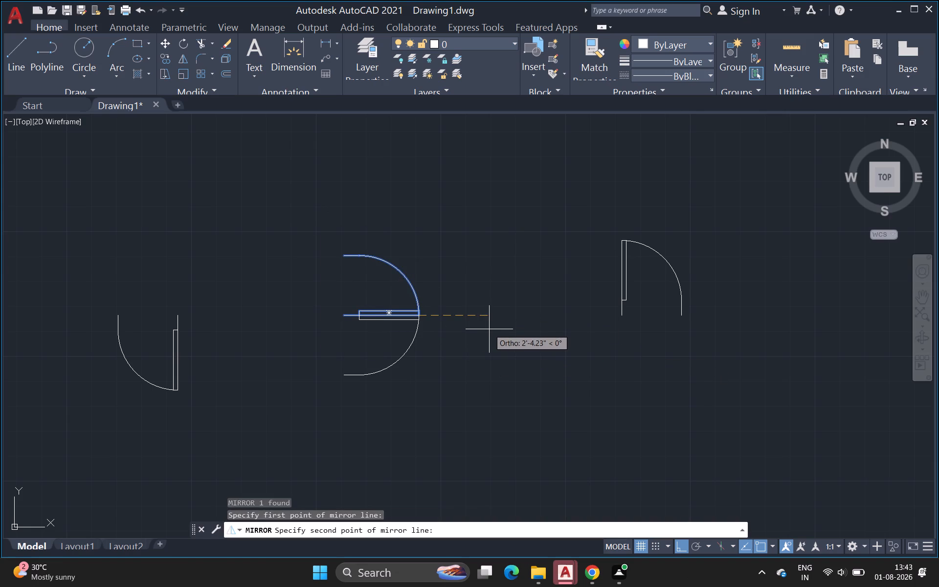
pyautogui.click(489, 329)
pyautogui.moveTo(523, 371); pyautogui.dragTo(489, 329)
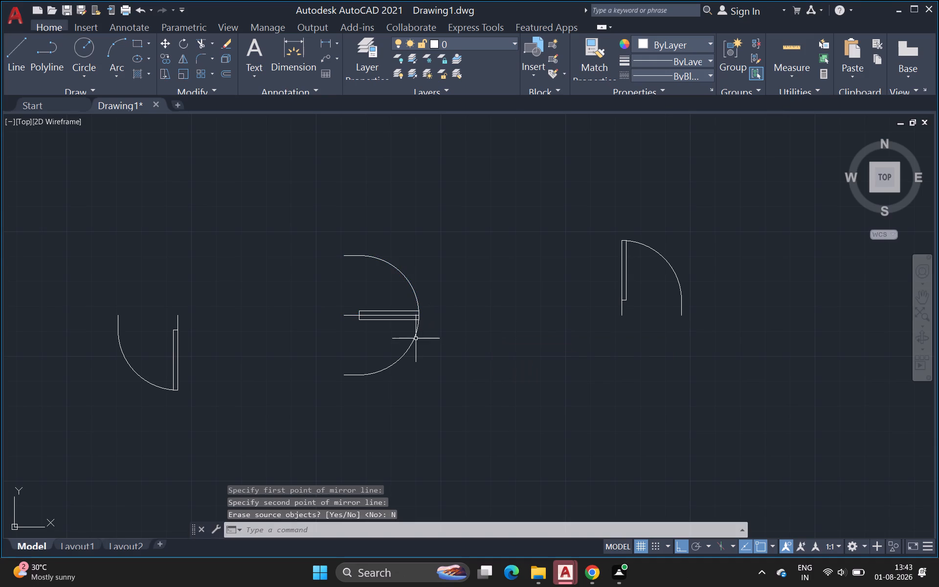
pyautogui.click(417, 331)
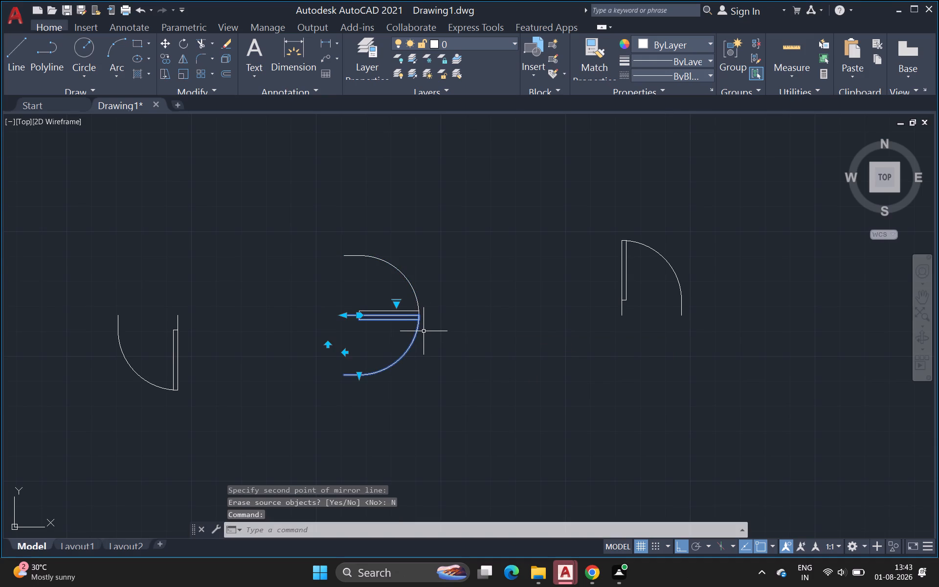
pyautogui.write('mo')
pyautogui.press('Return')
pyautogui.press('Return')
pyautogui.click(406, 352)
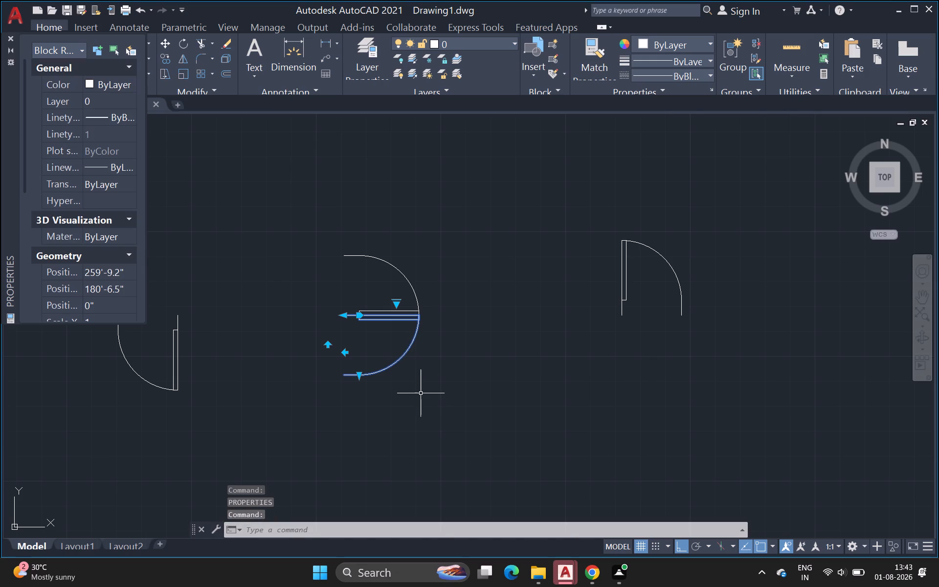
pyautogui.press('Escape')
# Move the lower mirrored door of the middle pair straight down by about 1'-6", clear of the upper one.
pyautogui.click(399, 358)
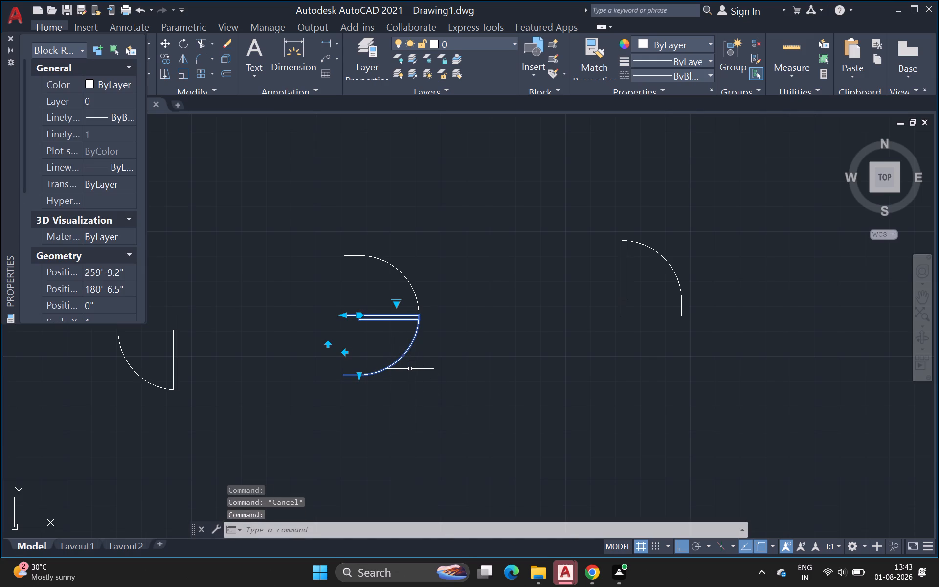
pyautogui.press('m')
pyautogui.press('Return')
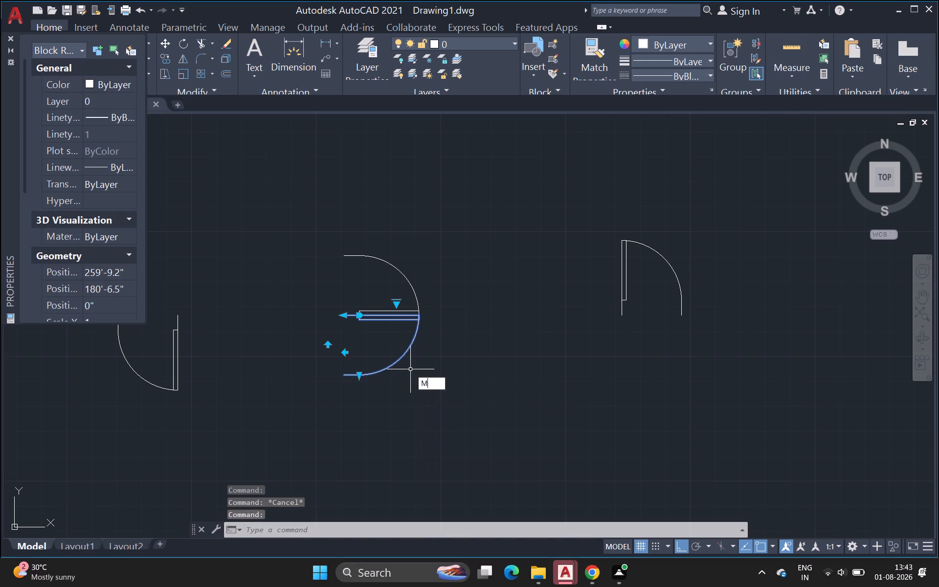
pyautogui.moveTo(395, 363); pyautogui.dragTo(409, 404)
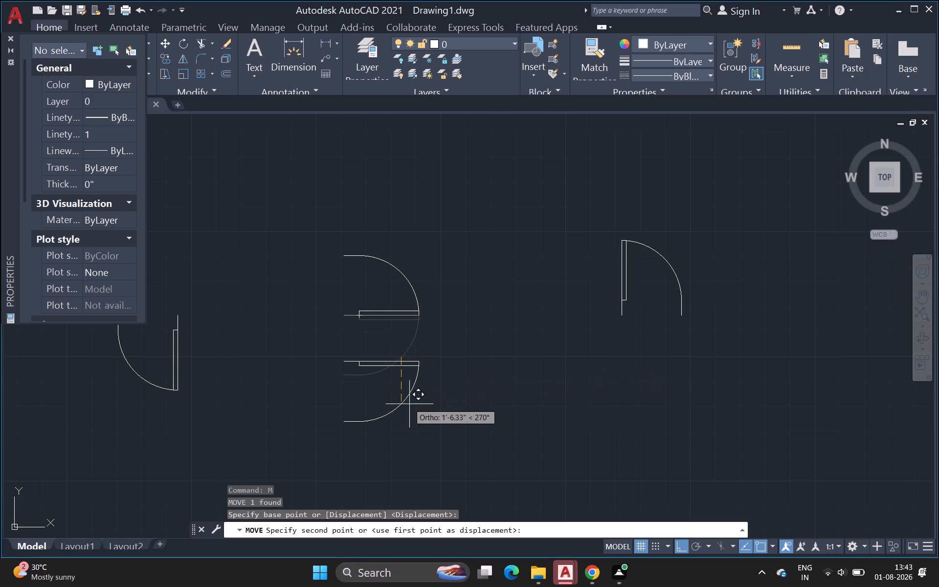
pyautogui.moveTo(409, 404); pyautogui.dragTo(410, 406)
pyautogui.moveTo(410, 406); pyautogui.dragTo(415, 431)
pyautogui.press('Escape')
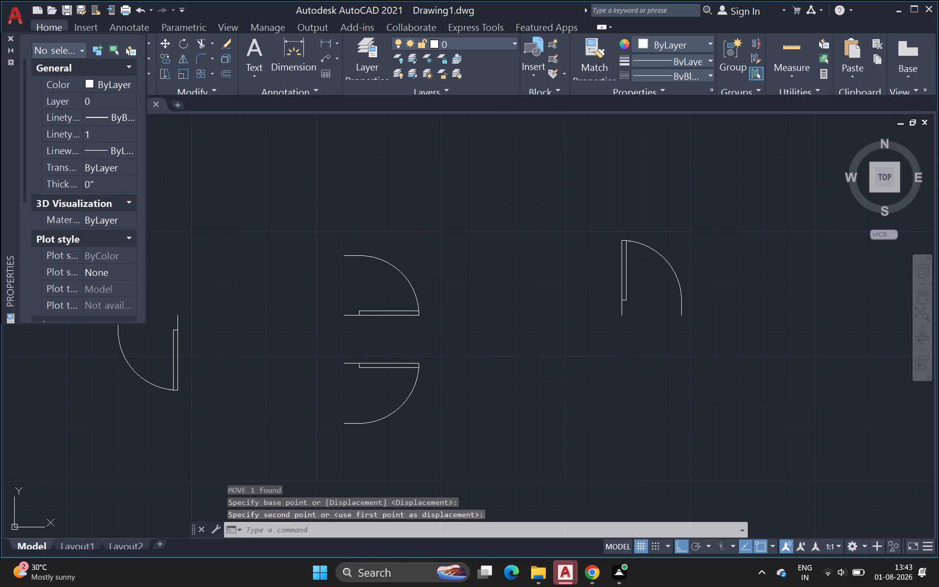
# Close the object properties display.
pyautogui.moveTo(203, 334); pyautogui.dragTo(227, 363, button='middle')
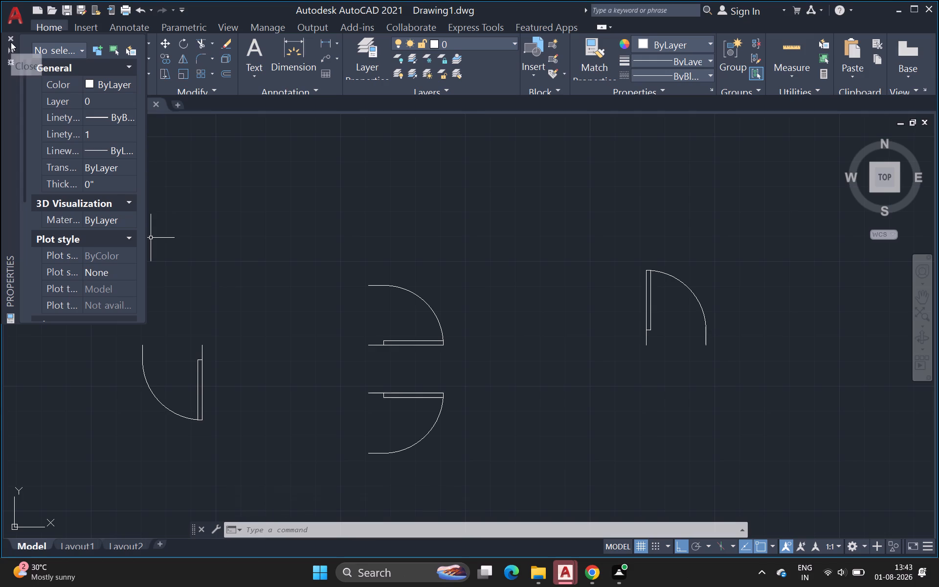
pyautogui.click(12, 38)
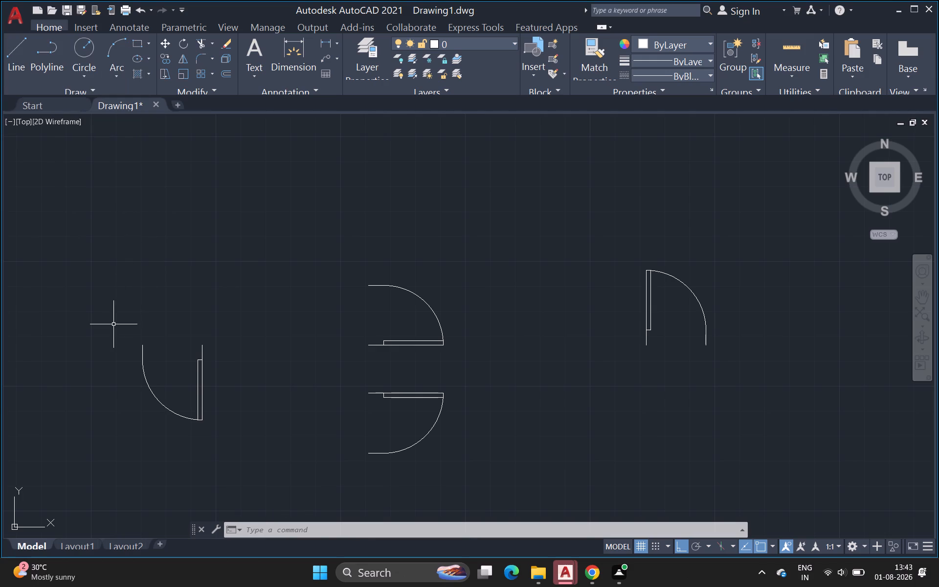
# Mirror the leftmost door about the vertical line along its leaf-side jamb, keeping the source object.
pyautogui.moveTo(103, 325); pyautogui.dragTo(136, 343)
pyautogui.click(253, 454)
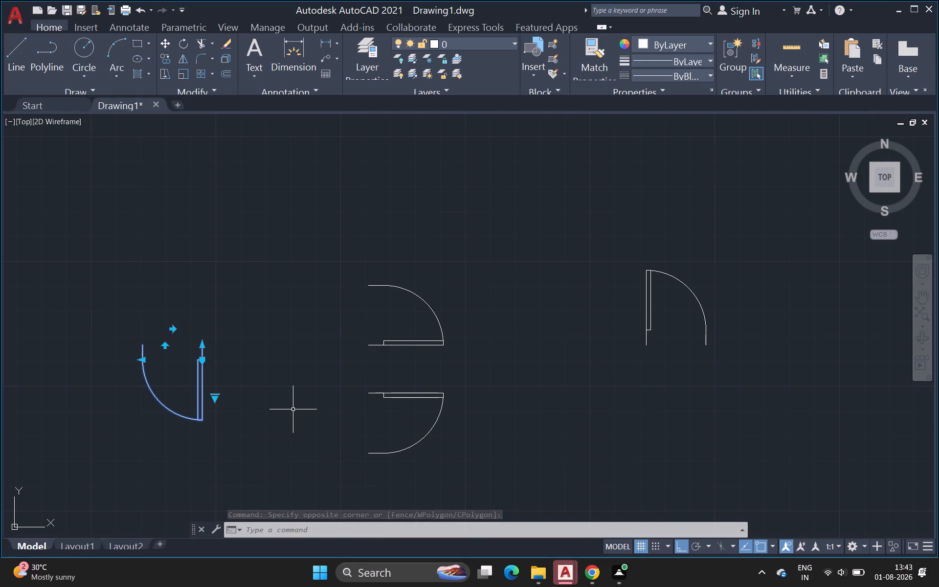
pyautogui.press('m')
pyautogui.press('i')
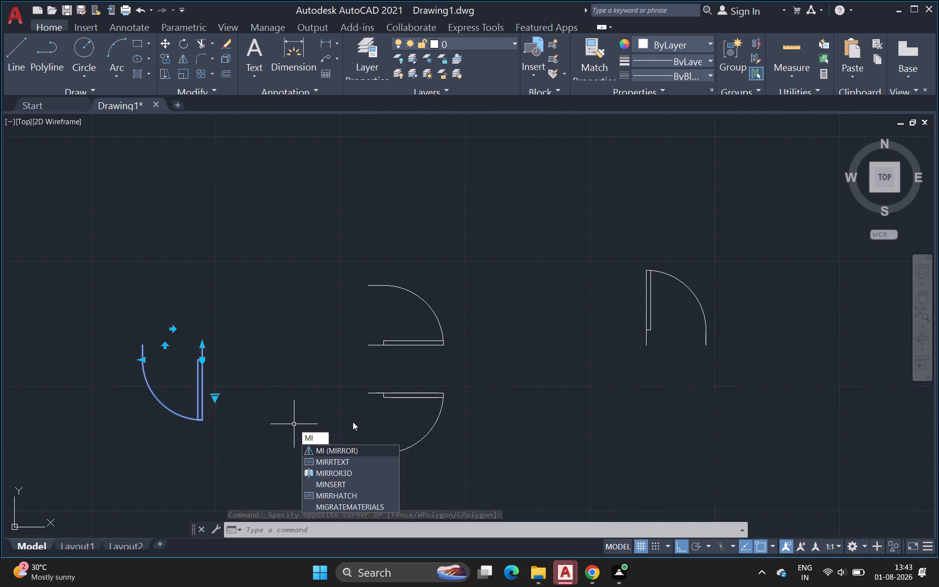
pyautogui.press('\\')
pyautogui.press('Return')
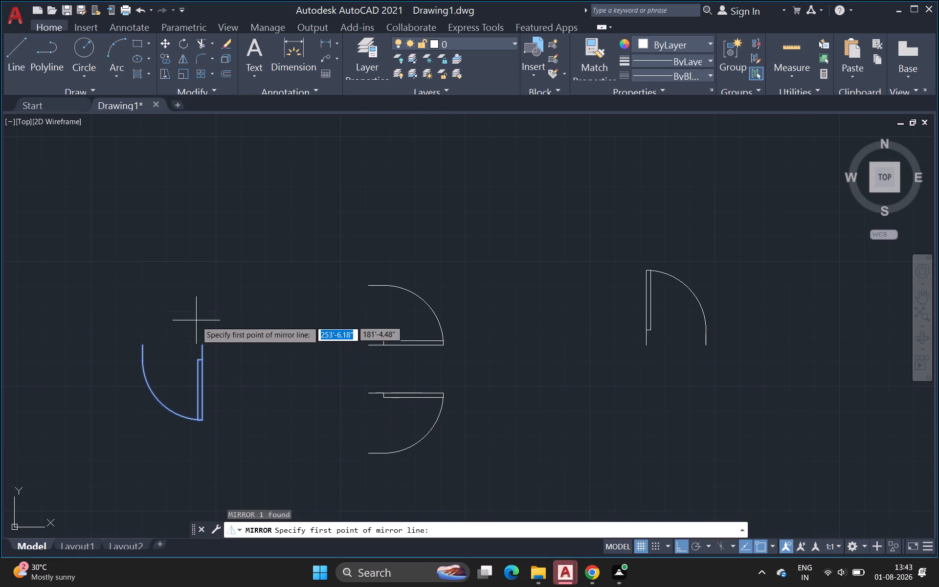
pyautogui.click(203, 347)
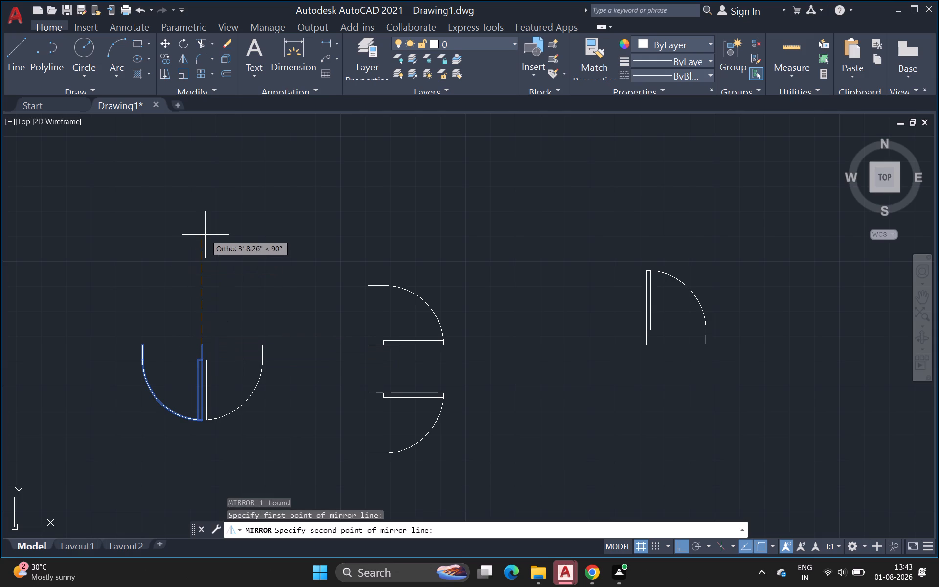
pyautogui.click(204, 234)
pyautogui.moveTo(230, 278); pyautogui.dragTo(205, 234)
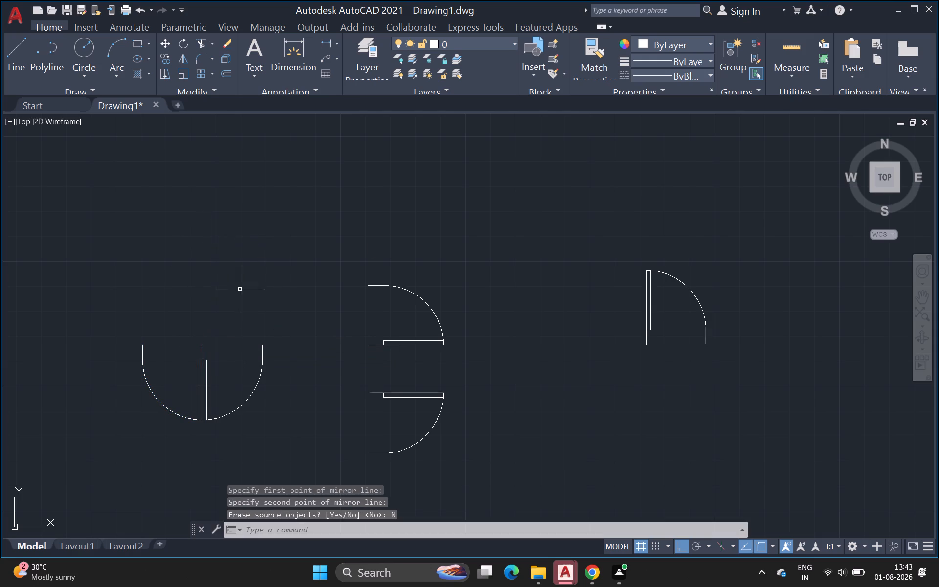
# Move the new mirrored door straight up, clear of the source door.
pyautogui.click(264, 355)
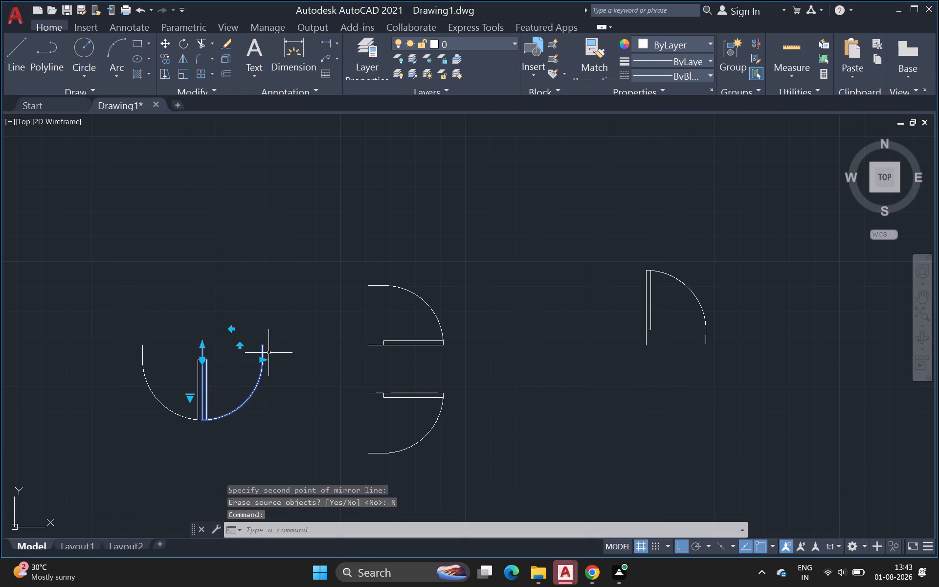
pyautogui.press('m')
pyautogui.press('Return')
pyautogui.moveTo(261, 359); pyautogui.dragTo(259, 343)
pyautogui.click(250, 213)
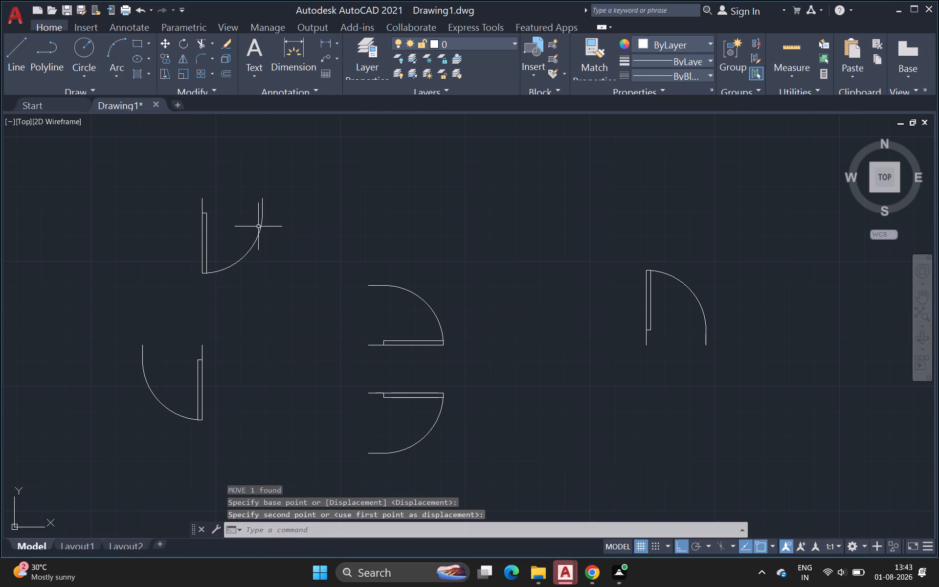
# Copy the upper-left door by its leaf-side jamb end, with ortho off, to the wall corner of the opening at the plan's left exterior wall.
pyautogui.scroll(-2, 319, 307)
pyautogui.moveTo(319, 308); pyautogui.dragTo(327, 308, button='middle')
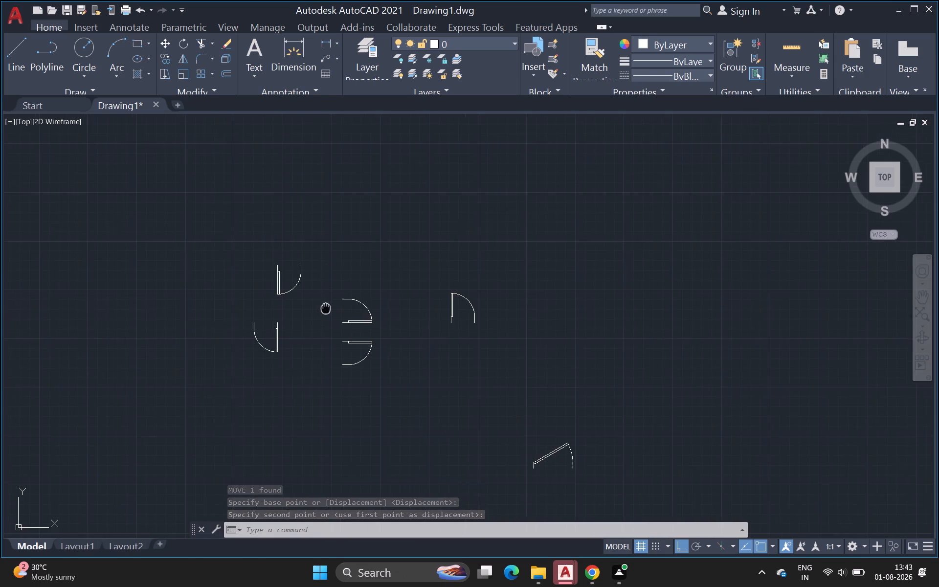
pyautogui.moveTo(327, 308); pyautogui.dragTo(451, 249, button='middle')
pyautogui.scroll(-1, 446, 250)
pyautogui.scroll(-3, 399, 310)
pyautogui.moveTo(296, 337); pyautogui.dragTo(316, 337, button='middle')
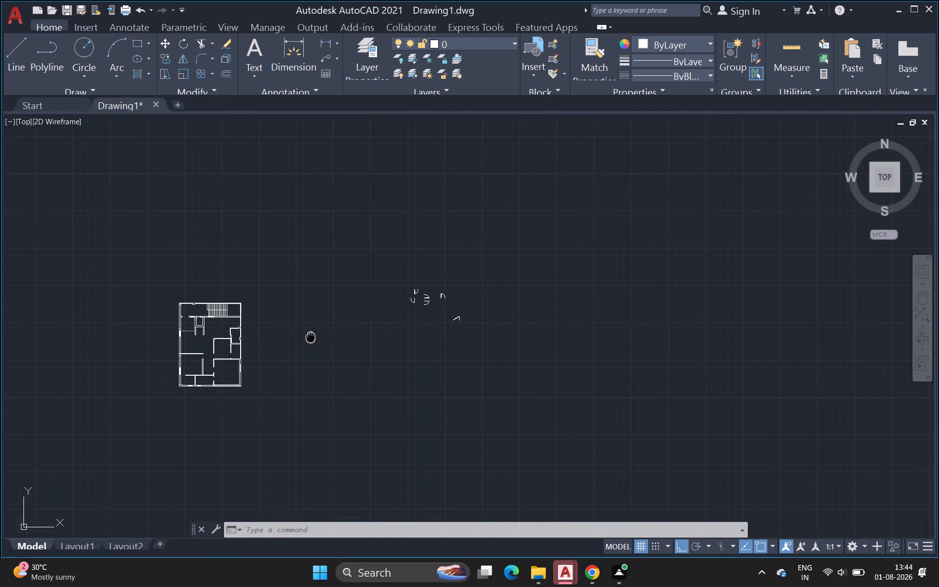
pyautogui.moveTo(316, 337); pyautogui.dragTo(443, 346, button='middle')
pyautogui.scroll(1, 408, 325)
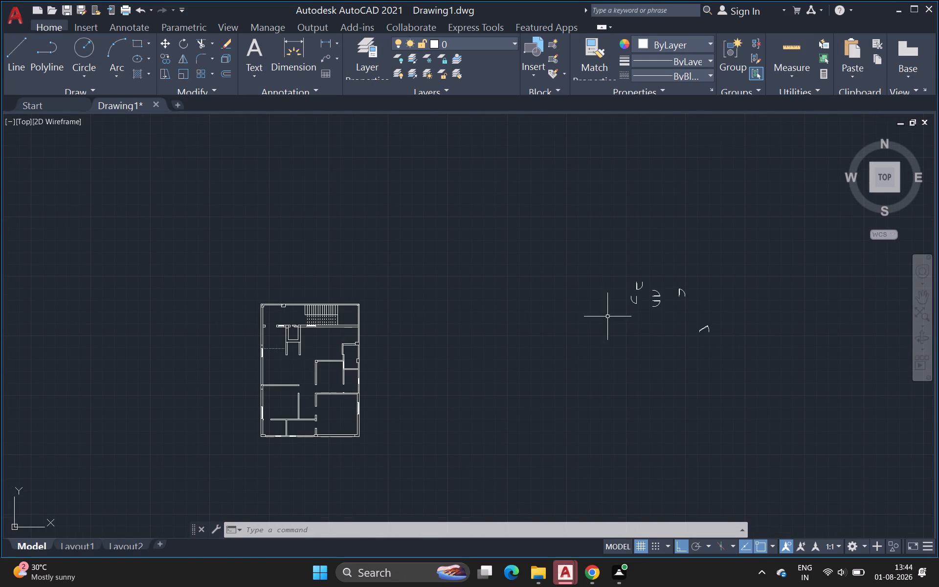
pyautogui.scroll(3, 609, 307)
pyautogui.moveTo(688, 177); pyautogui.dragTo(695, 188)
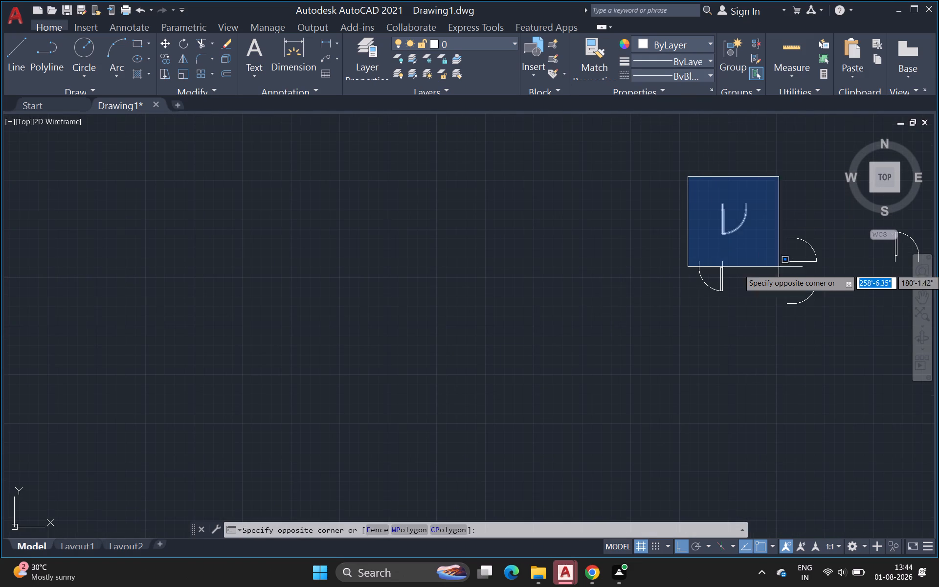
pyautogui.click(780, 250)
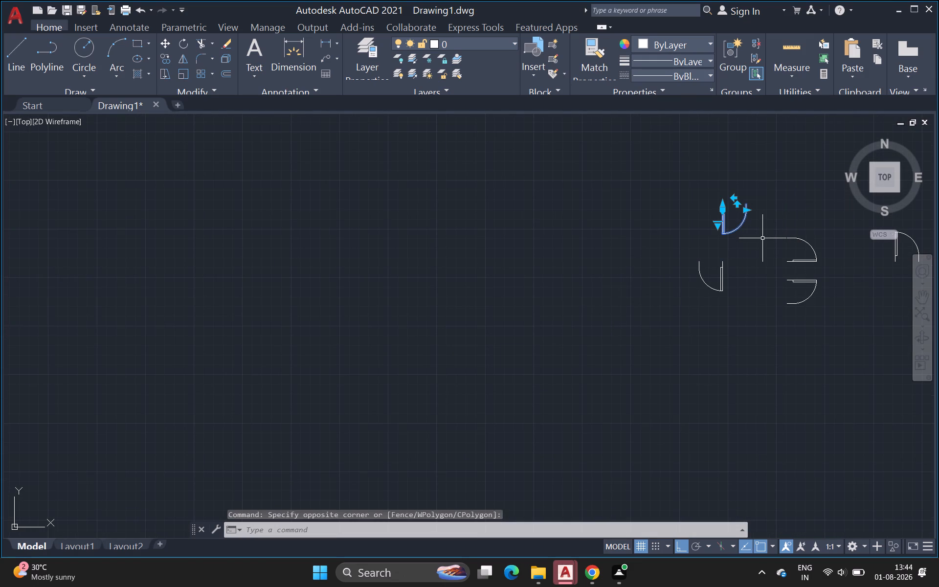
pyautogui.write('co')
pyautogui.press('Return')
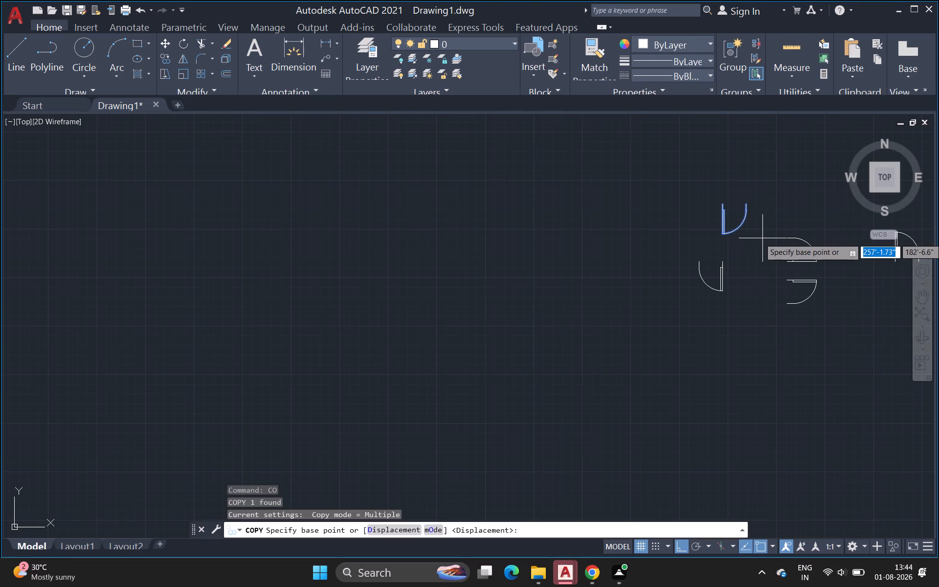
pyautogui.scroll(2, 713, 201)
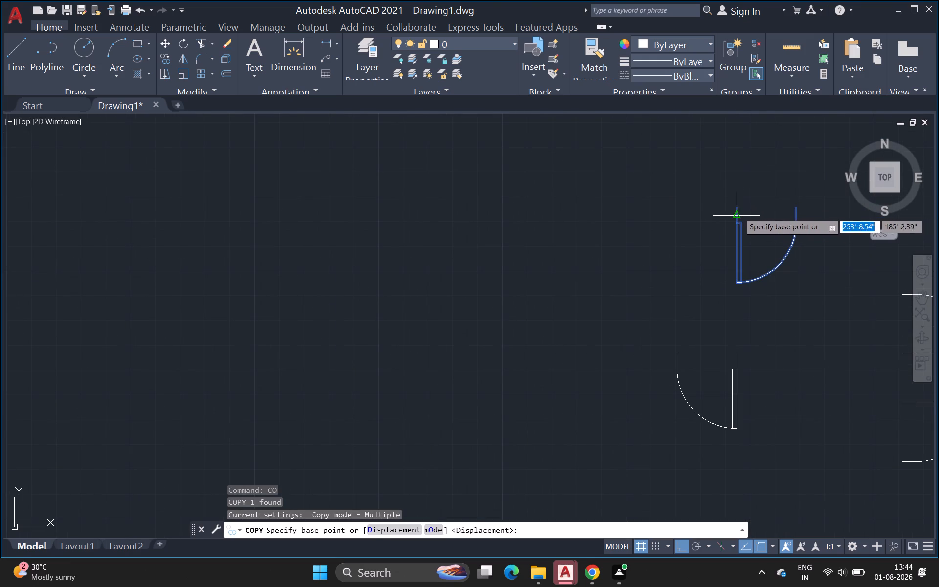
pyautogui.click(737, 210)
pyautogui.scroll(-2, 492, 229)
pyautogui.moveTo(492, 229); pyautogui.dragTo(691, 179, button='middle')
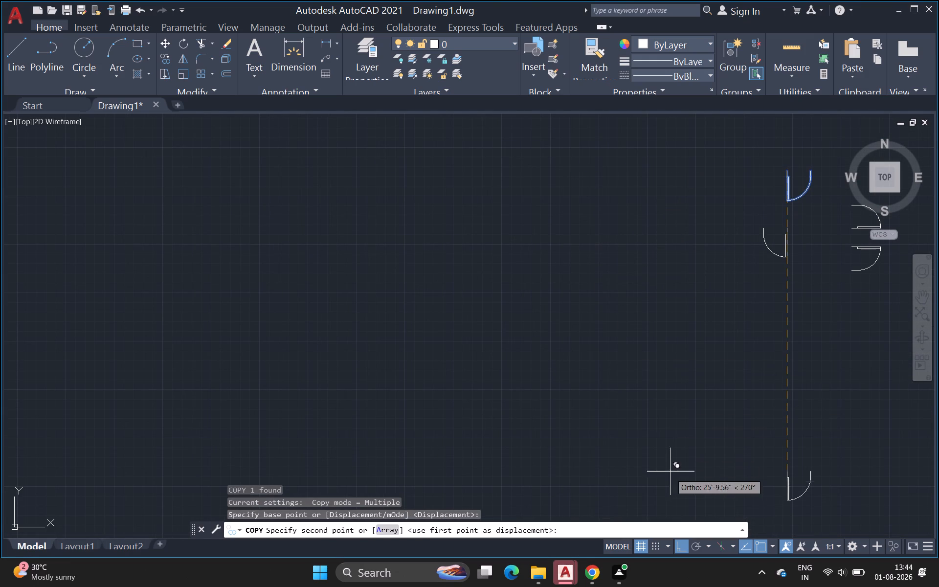
pyautogui.click(680, 549)
pyautogui.scroll(-1, 243, 180)
pyautogui.moveTo(245, 183); pyautogui.dragTo(257, 198, button='middle')
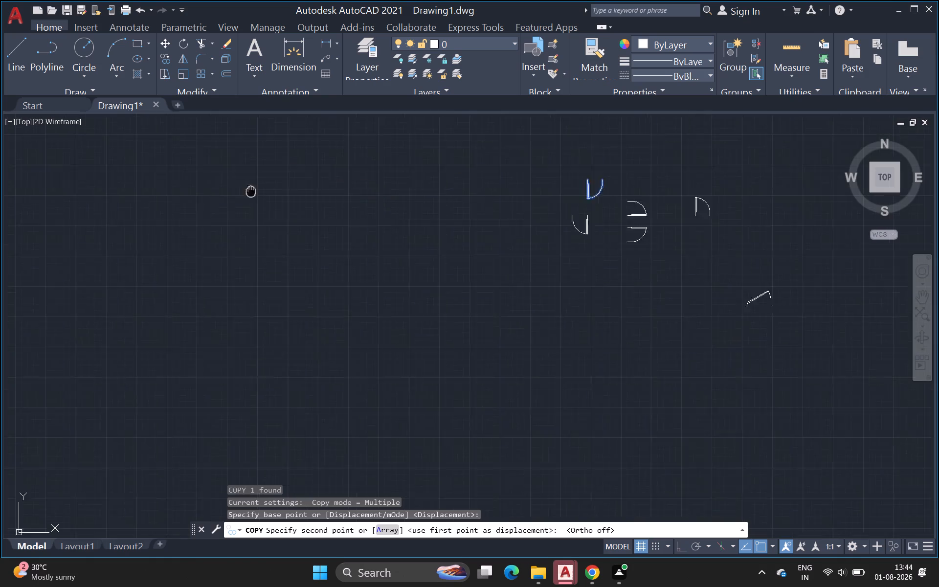
pyautogui.moveTo(257, 198); pyautogui.dragTo(454, 242, button='middle')
pyautogui.moveTo(153, 287); pyautogui.dragTo(372, 253, button='middle')
pyautogui.scroll(-1, 154, 288)
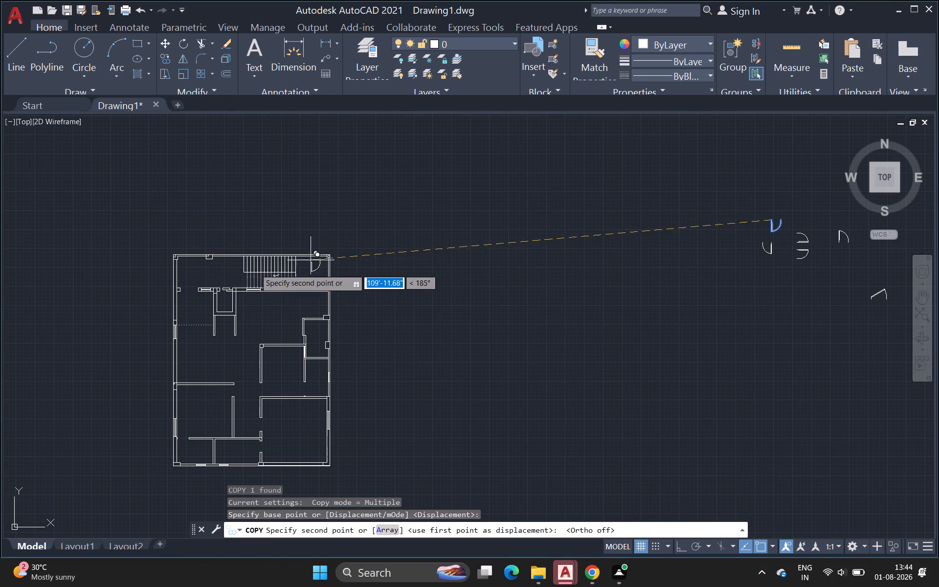
pyautogui.scroll(3, 198, 294)
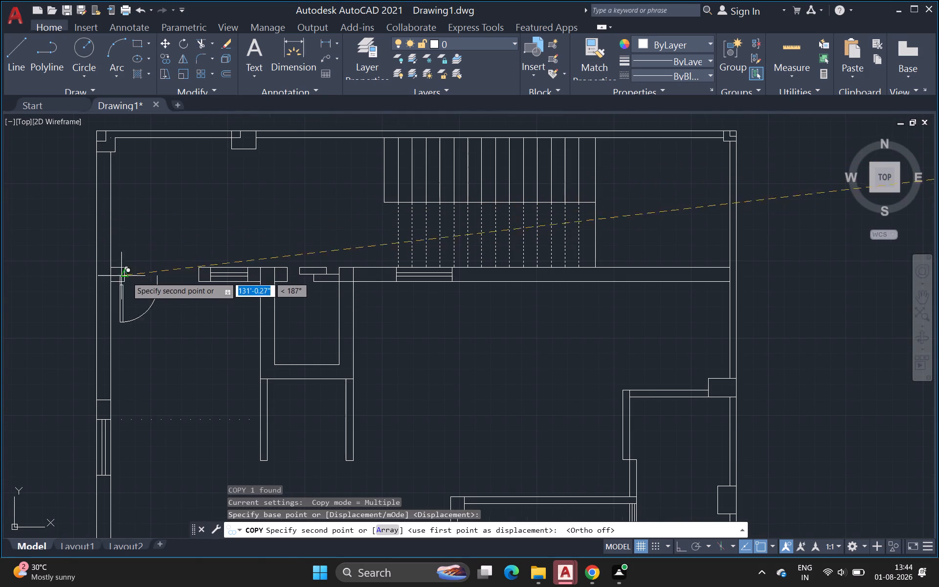
pyautogui.scroll(3, 128, 273)
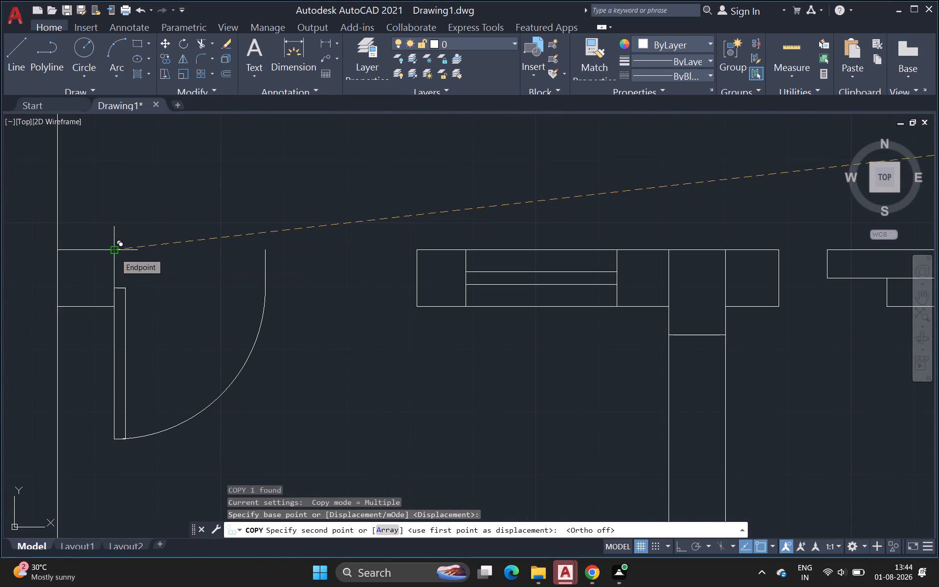
pyautogui.click(115, 253)
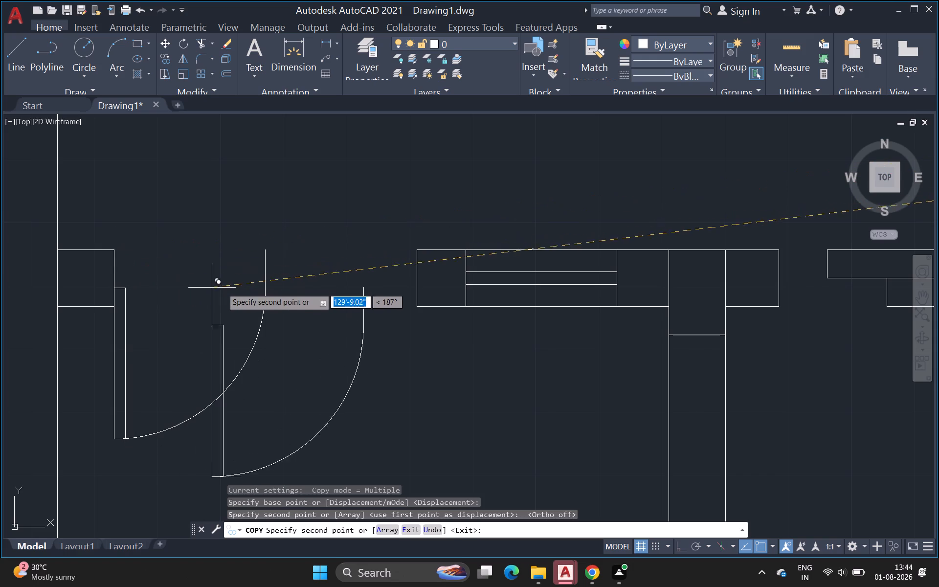
pyautogui.press('Escape')
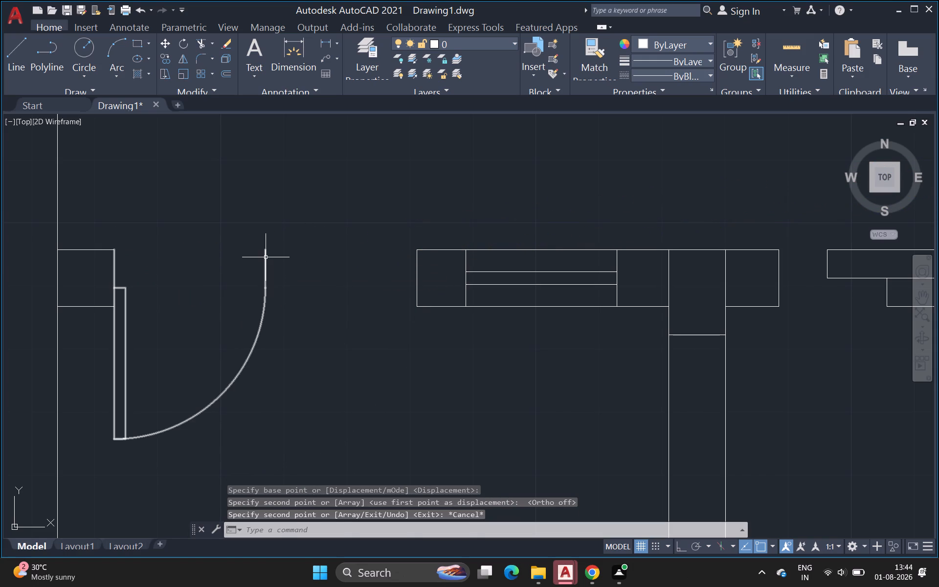
# Stretch the placed door's width to 3'-4" towards the opposite side of the opening.
pyautogui.click(266, 257)
pyautogui.click(266, 287)
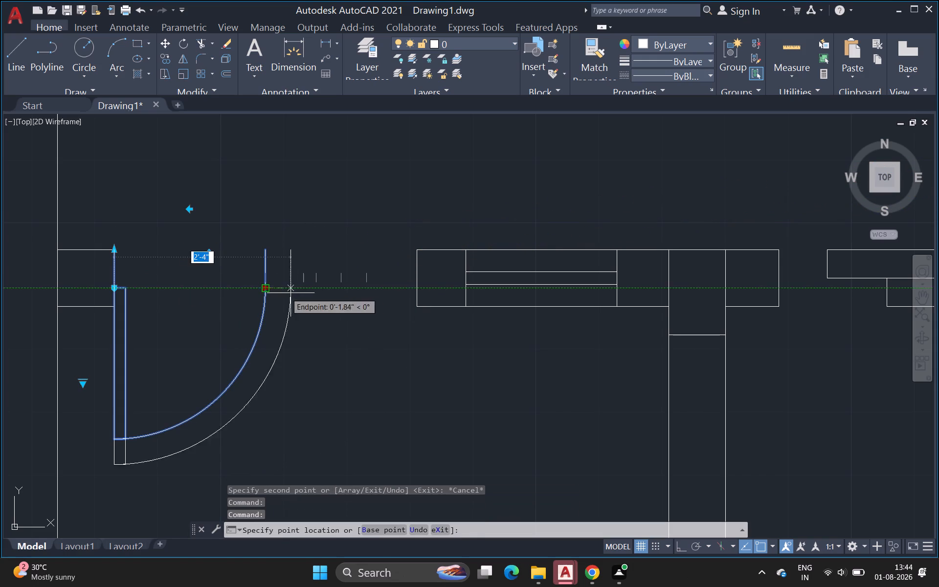
pyautogui.click(417, 252)
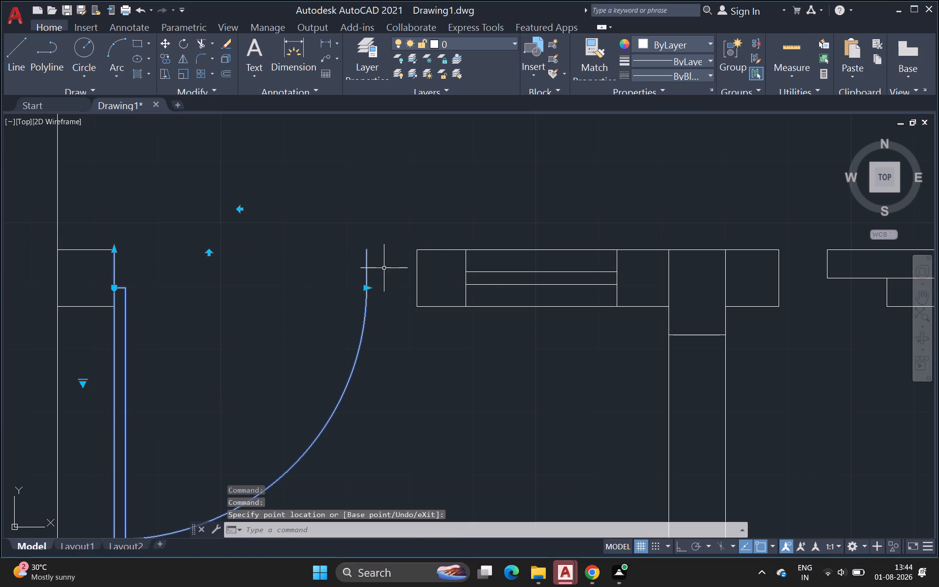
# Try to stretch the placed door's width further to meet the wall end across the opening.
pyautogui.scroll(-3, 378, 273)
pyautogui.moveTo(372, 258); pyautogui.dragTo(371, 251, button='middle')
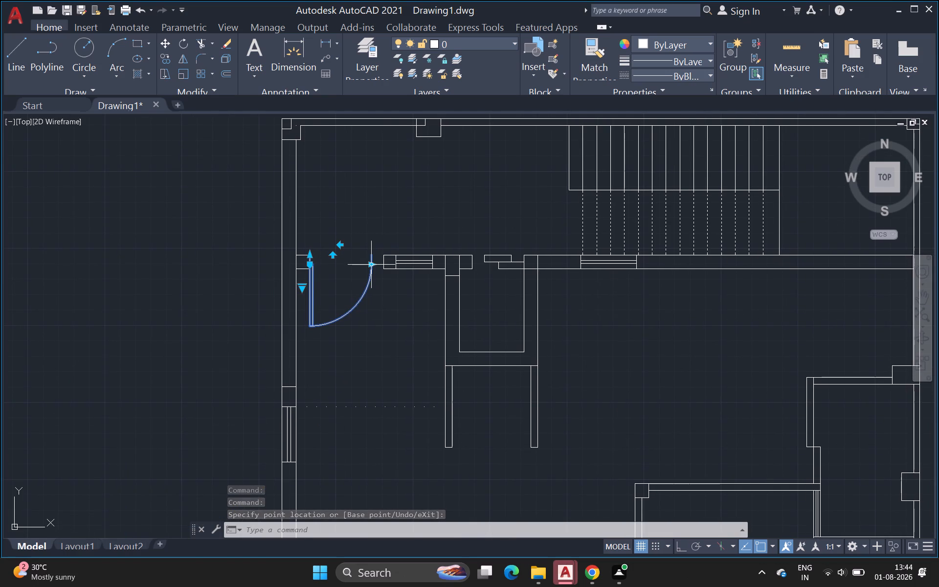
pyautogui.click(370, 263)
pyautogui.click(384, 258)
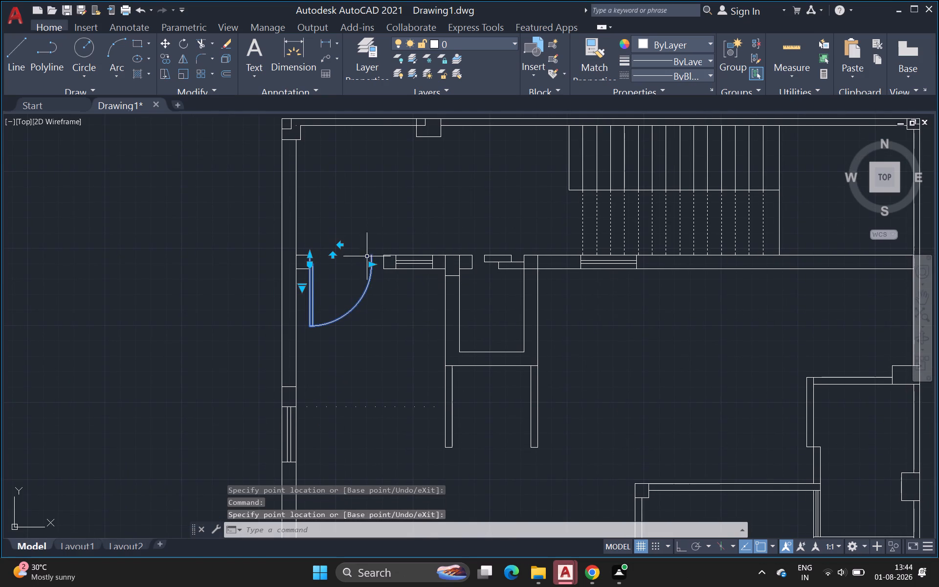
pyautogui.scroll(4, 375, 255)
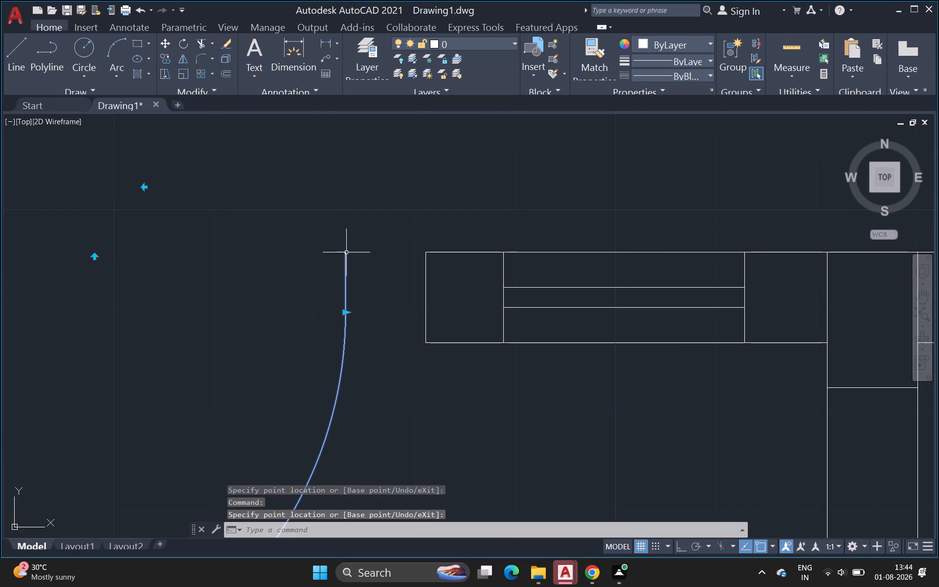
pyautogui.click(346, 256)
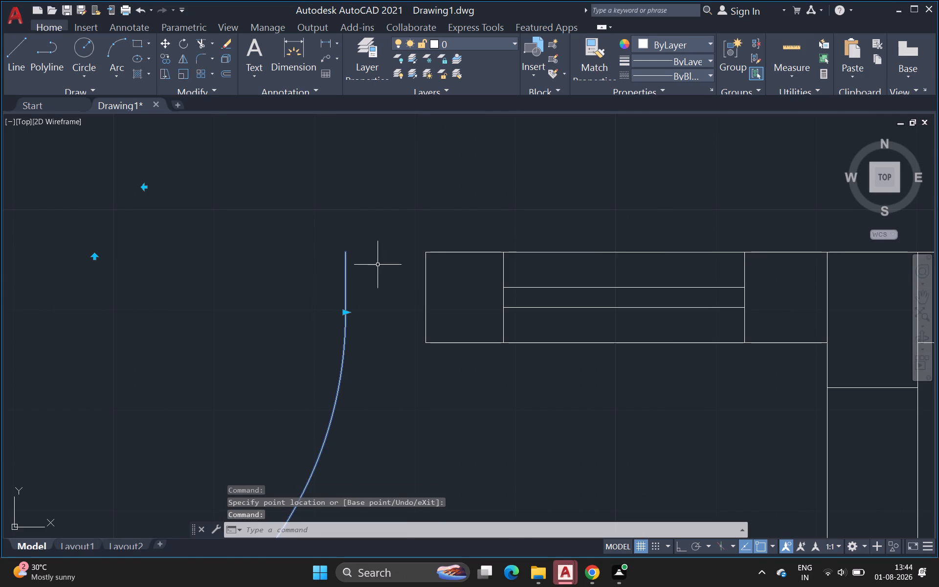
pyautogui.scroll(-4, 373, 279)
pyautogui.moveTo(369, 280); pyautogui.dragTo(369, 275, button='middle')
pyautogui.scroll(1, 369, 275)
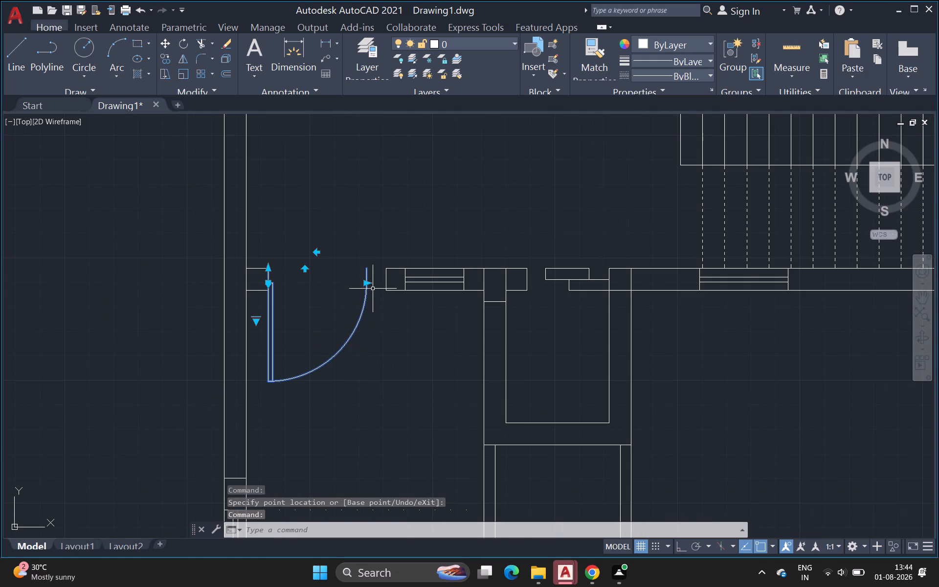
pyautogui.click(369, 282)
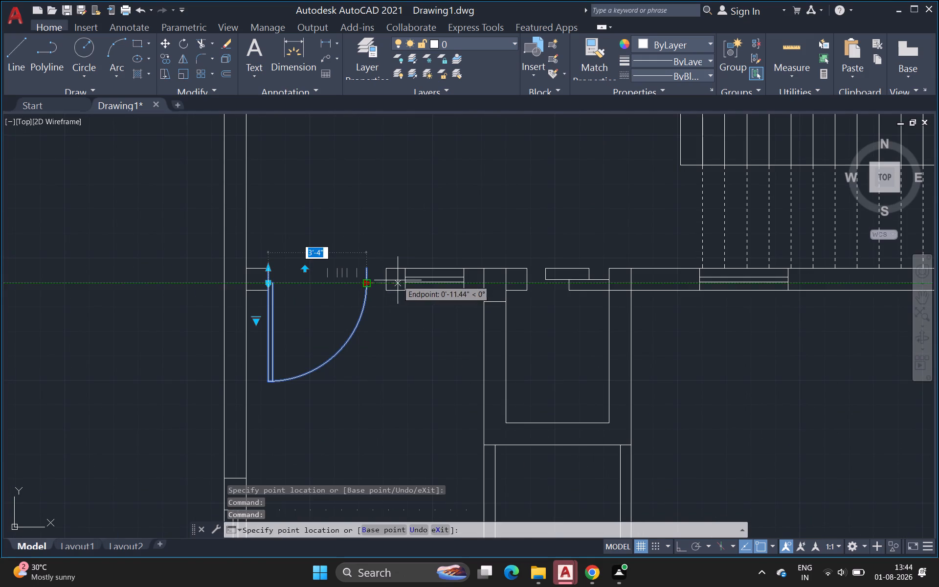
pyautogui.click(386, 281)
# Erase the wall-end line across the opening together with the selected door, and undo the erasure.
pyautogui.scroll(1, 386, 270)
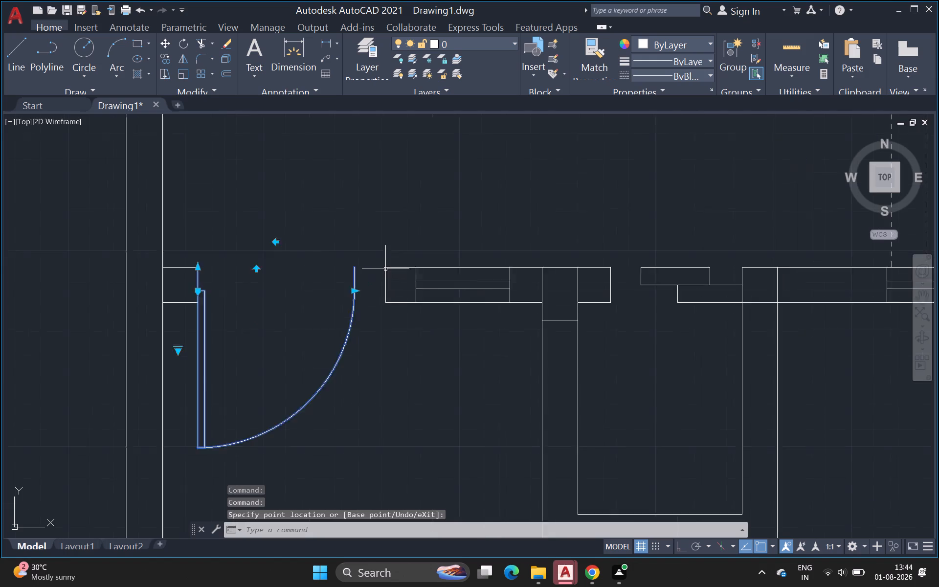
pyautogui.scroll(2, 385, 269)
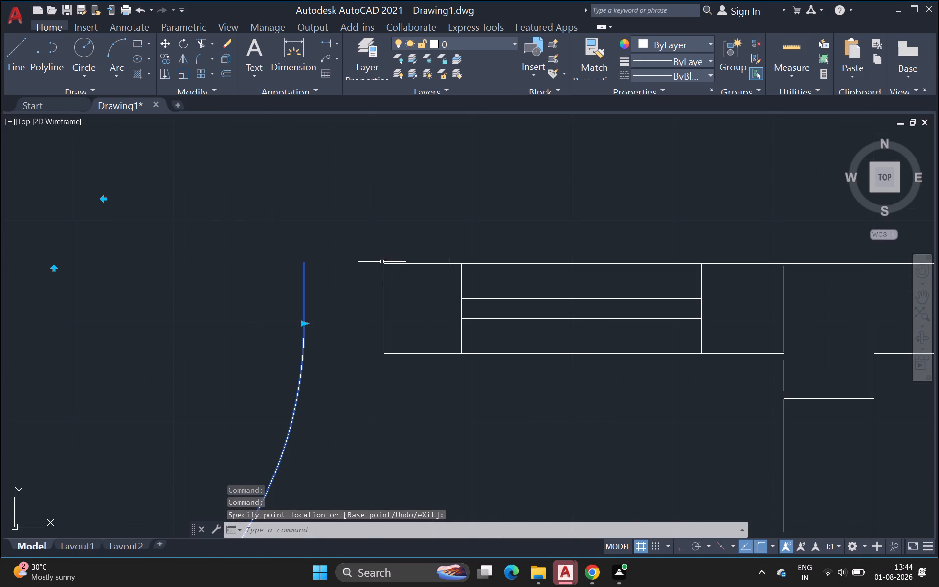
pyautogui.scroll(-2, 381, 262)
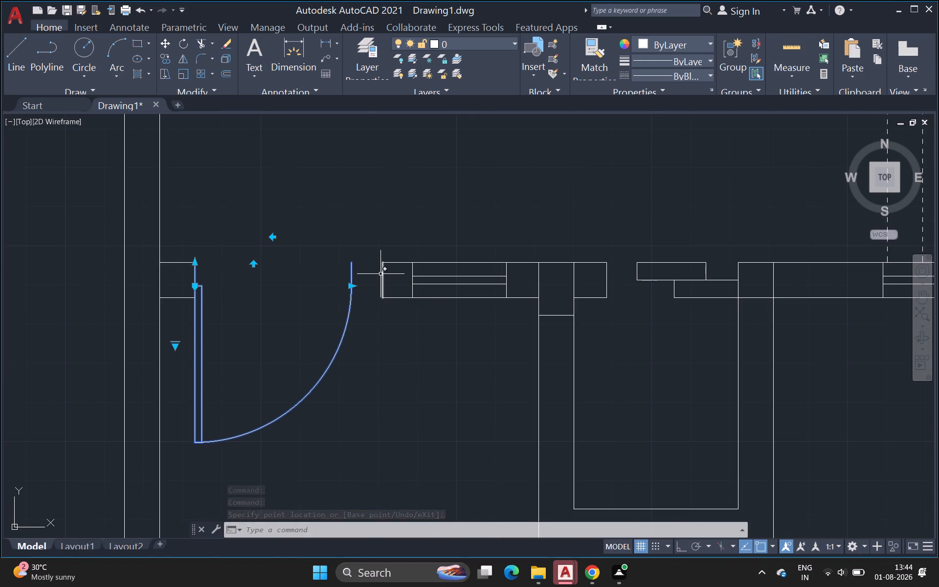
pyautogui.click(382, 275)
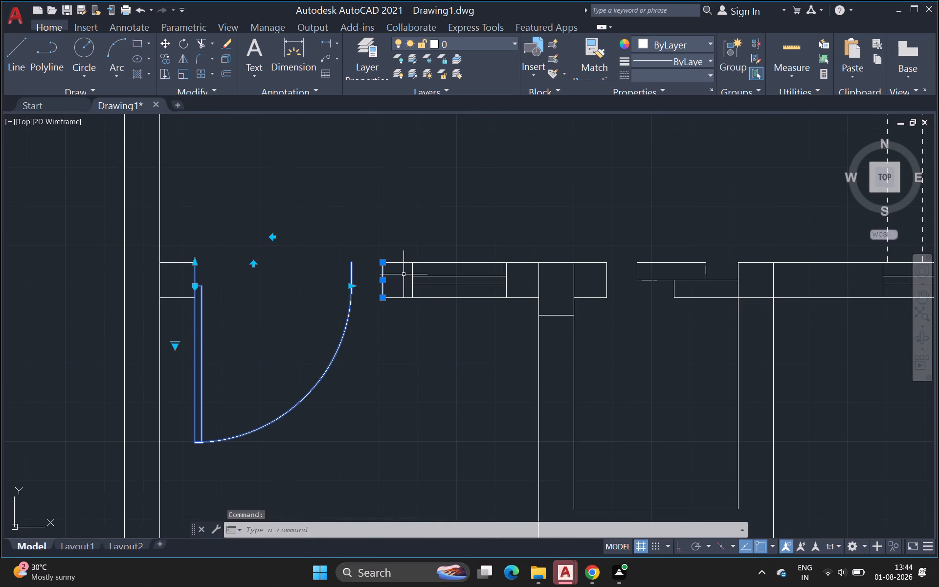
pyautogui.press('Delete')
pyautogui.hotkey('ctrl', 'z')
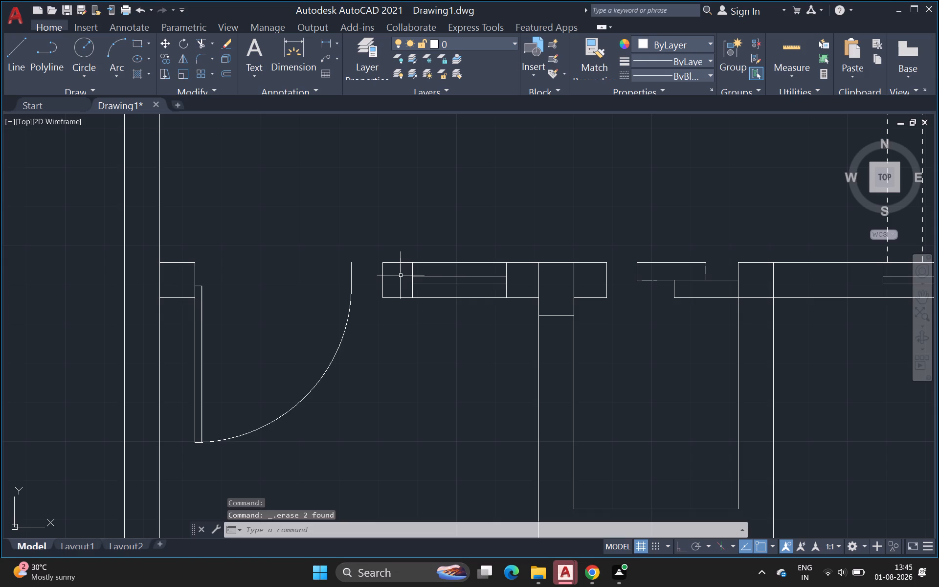
# Erase the vertical wall-end line across the opening from the placed door's leaf.
pyautogui.click(382, 277)
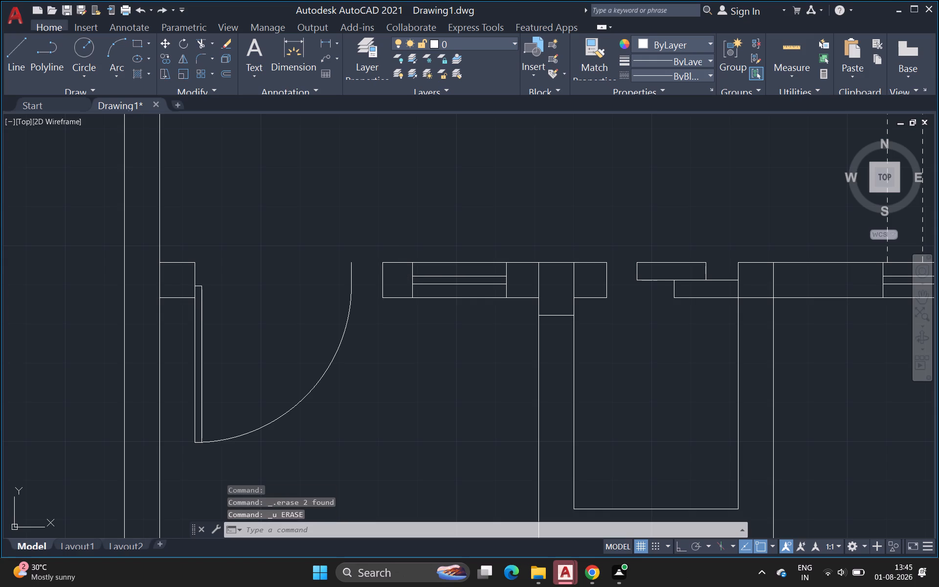
pyautogui.press('Delete')
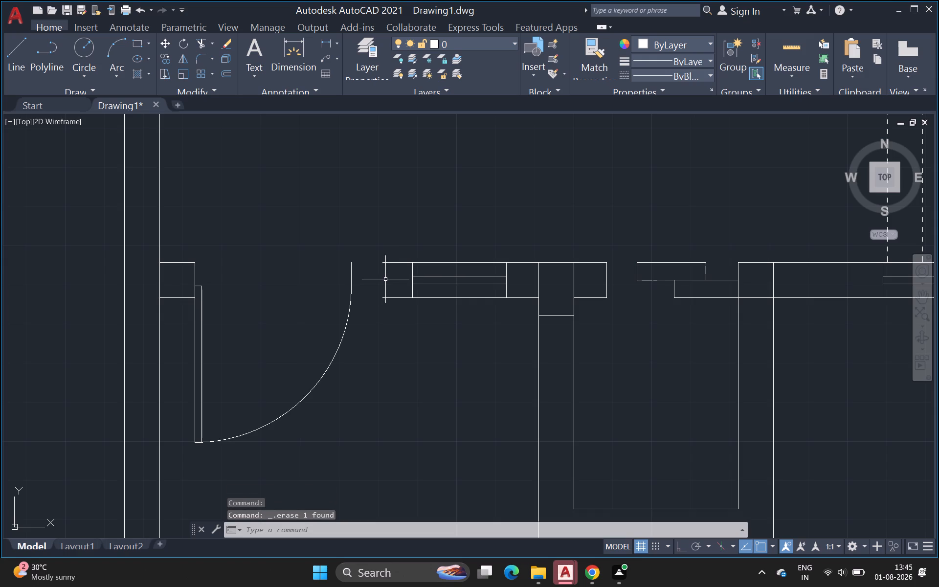
# Draw a line extending the upper wall line from its open end to the top end of the door's swing arc.
pyautogui.scroll(1, 391, 274)
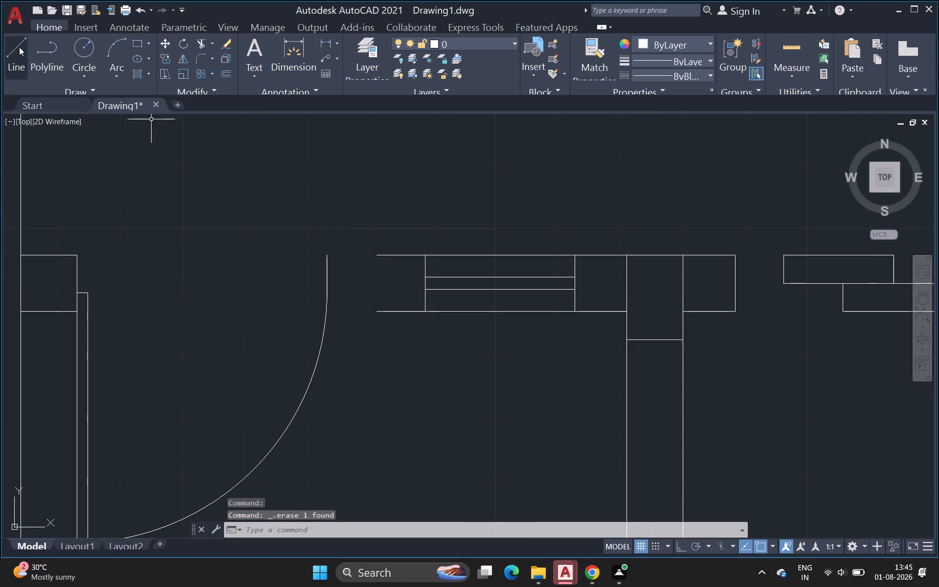
pyautogui.click(19, 47)
pyautogui.click(377, 256)
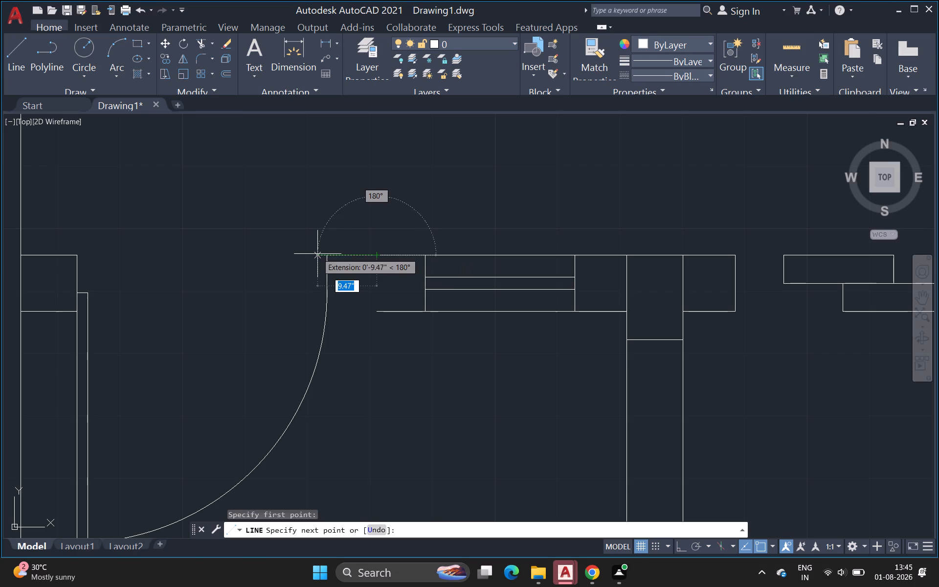
pyautogui.click(327, 253)
pyautogui.press('space')
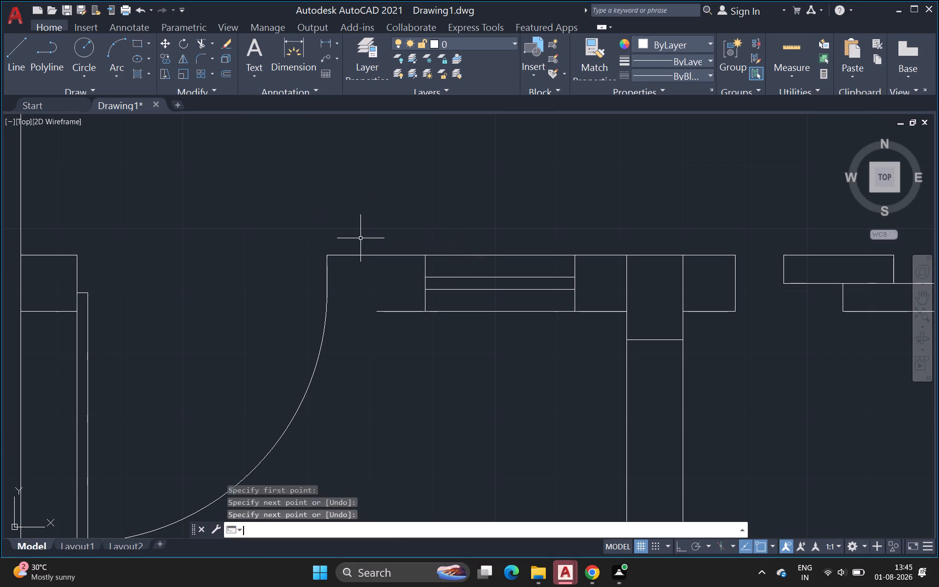
# With ortho on, draw the lower wall line on to the door's swing arc and close it up to the upper wall line.
pyautogui.press('space')
pyautogui.moveTo(380, 315); pyautogui.dragTo(375, 311)
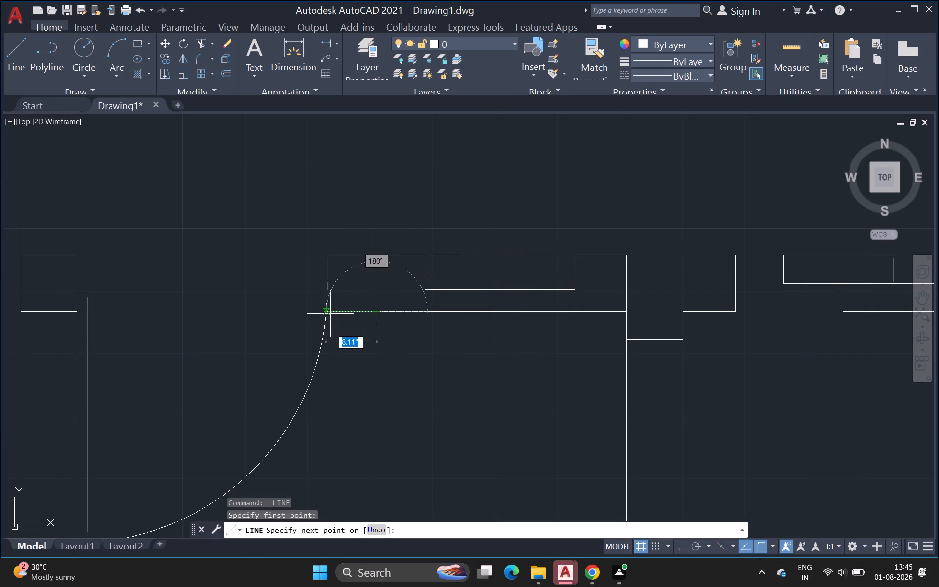
pyautogui.moveTo(634, 536); pyautogui.dragTo(903, 586)
pyautogui.moveTo(881, 586); pyautogui.dragTo(753, 572)
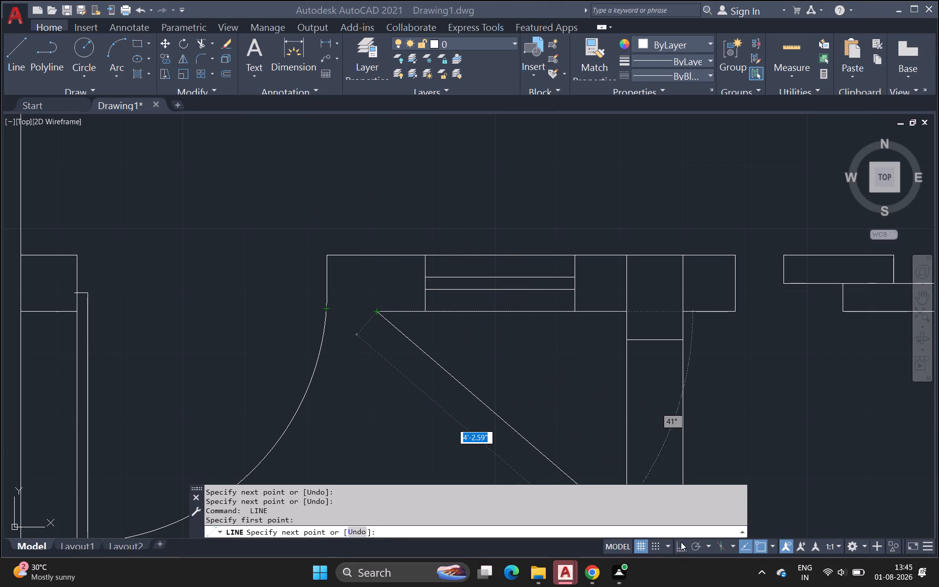
pyautogui.click(679, 546)
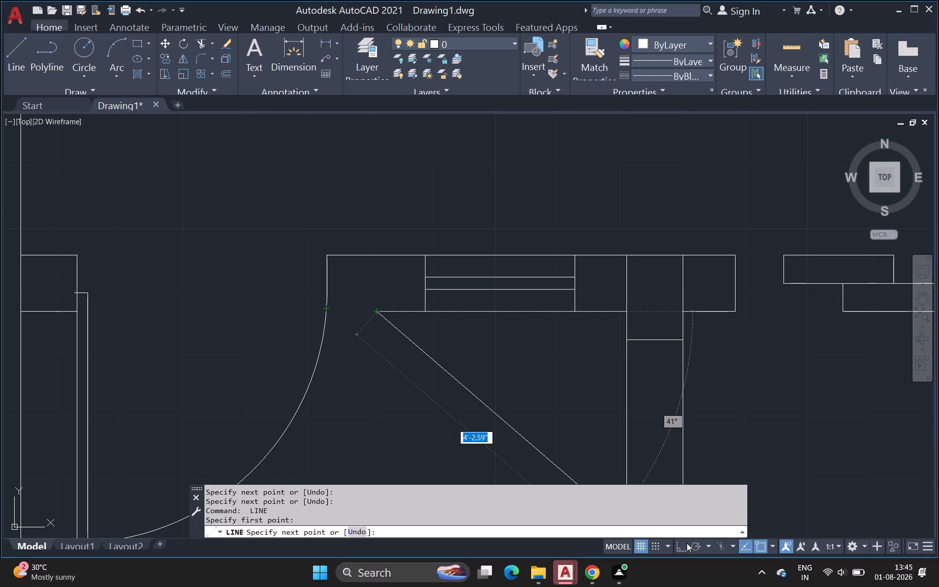
pyautogui.click(681, 549)
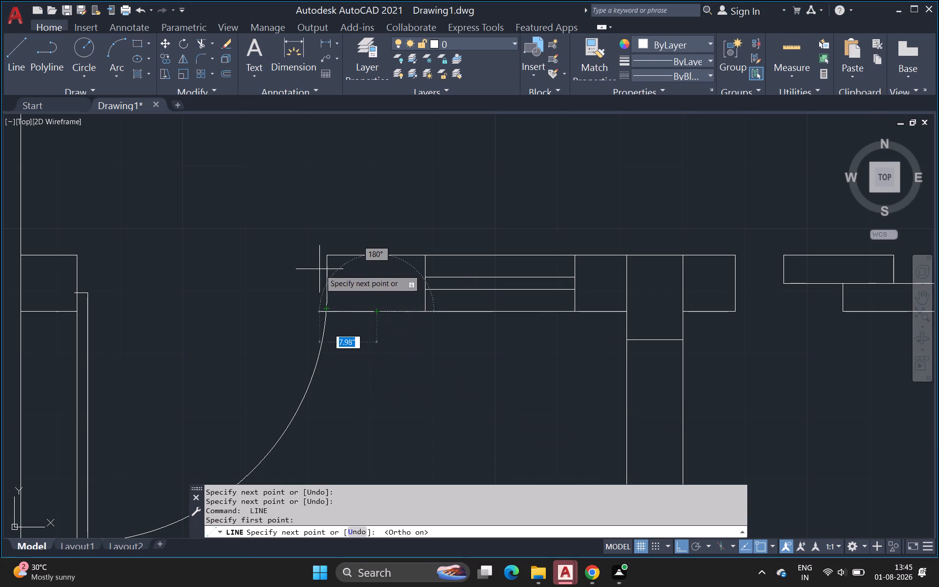
pyautogui.click(327, 310)
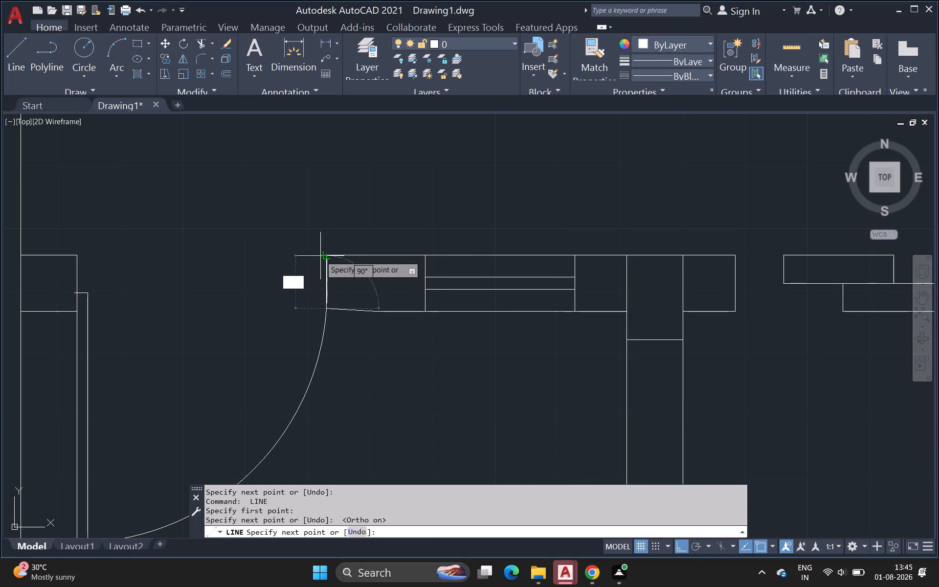
pyautogui.click(325, 255)
pyautogui.press('Escape')
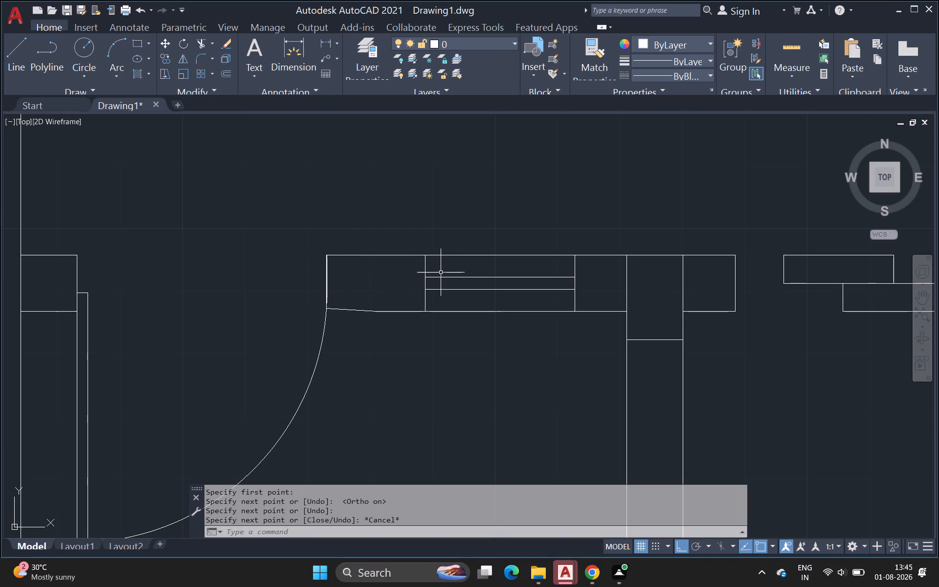
# Erase the slanted extension line beside the door together with the adjoining lower wall line below the window.
pyautogui.scroll(-2, 507, 253)
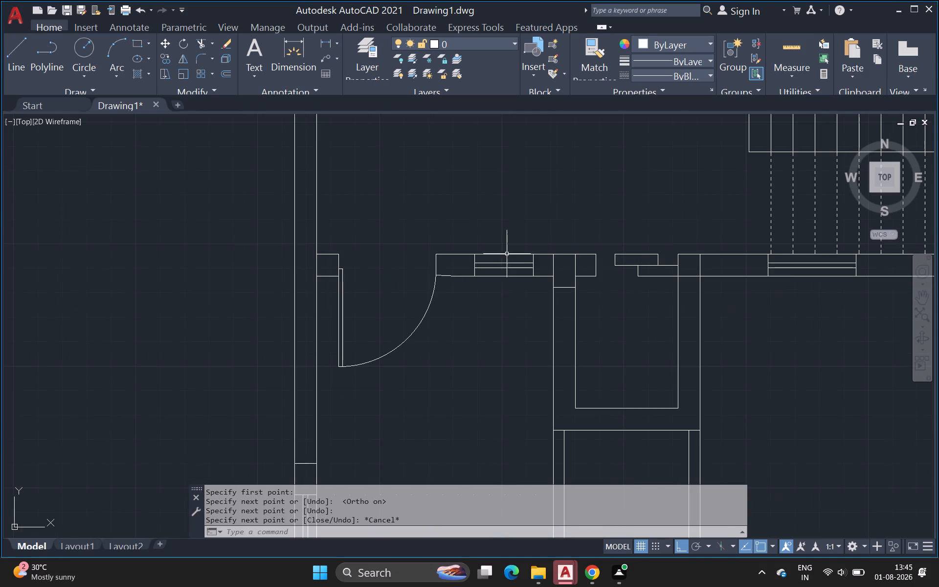
pyautogui.scroll(-1, 497, 281)
pyautogui.moveTo(497, 282); pyautogui.dragTo(492, 261, button='middle')
pyautogui.click(469, 257)
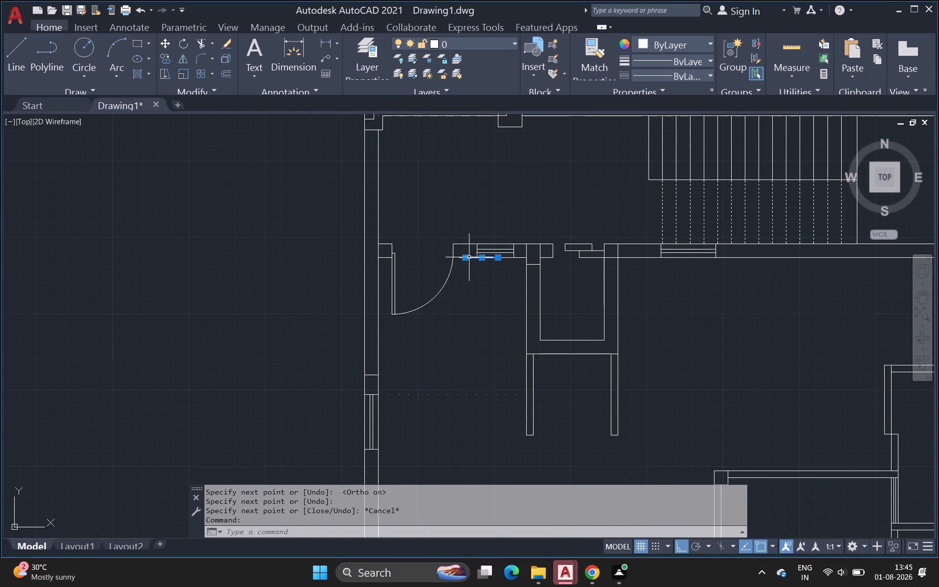
pyautogui.scroll(2, 472, 270)
pyautogui.click(442, 238)
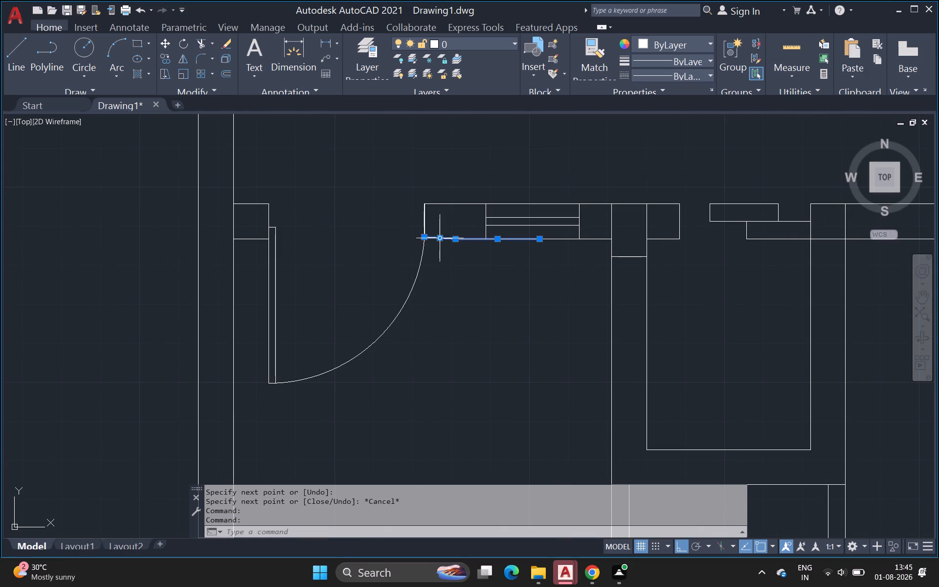
pyautogui.press('Delete')
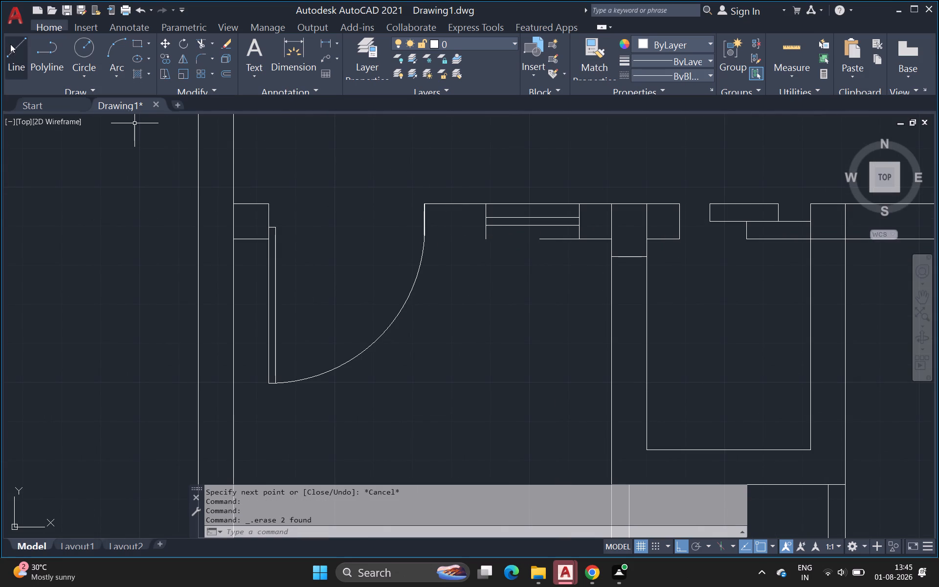
# Redraw the lower wall line below the window and continue it from the window's left corner to the door's swing arc.
pyautogui.moveTo(11, 44); pyautogui.dragTo(18, 48)
pyautogui.scroll(3, 493, 220)
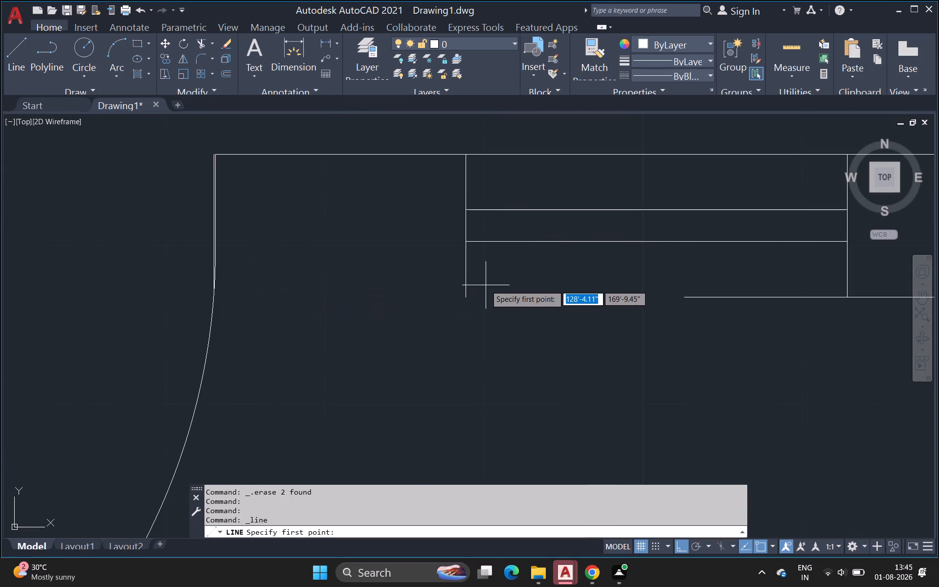
pyautogui.click(464, 299)
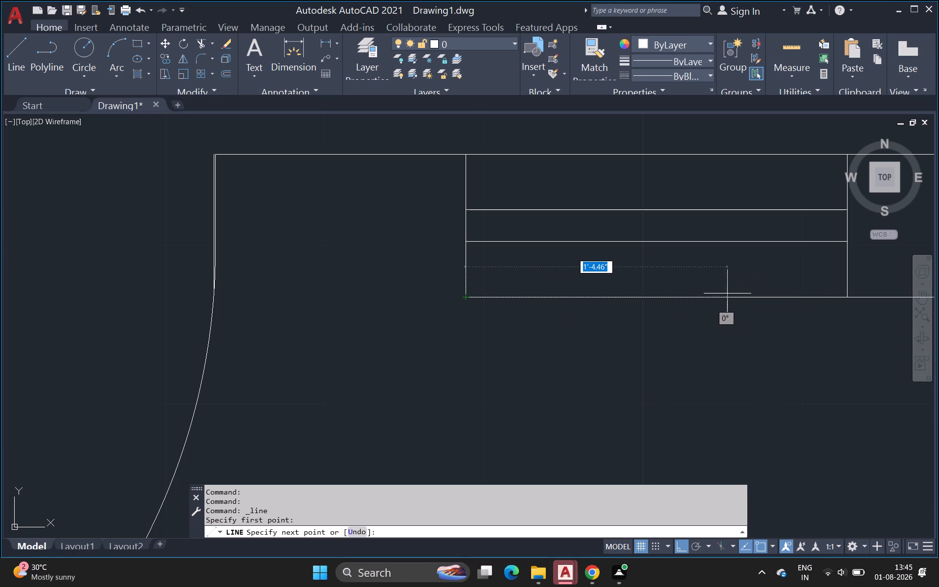
pyautogui.click(701, 298)
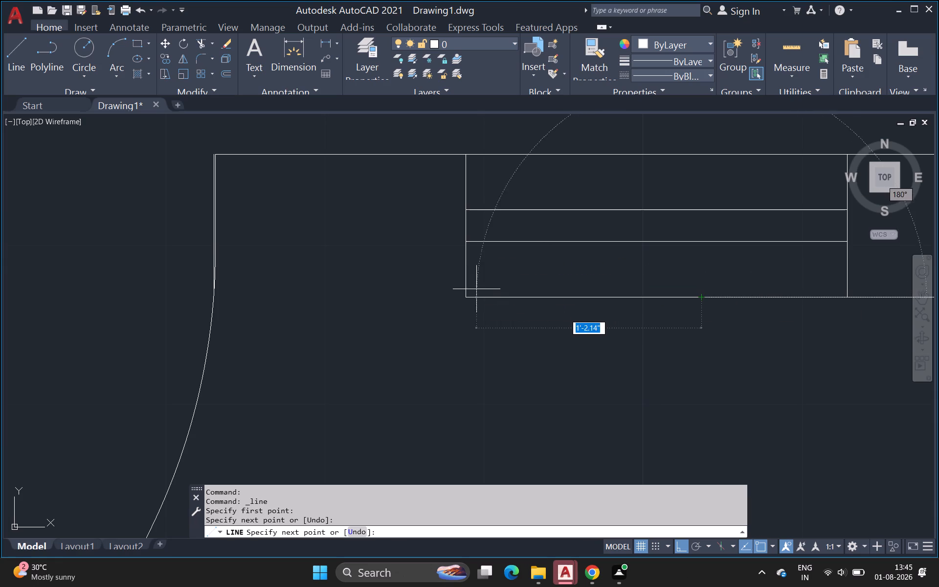
pyautogui.click(466, 299)
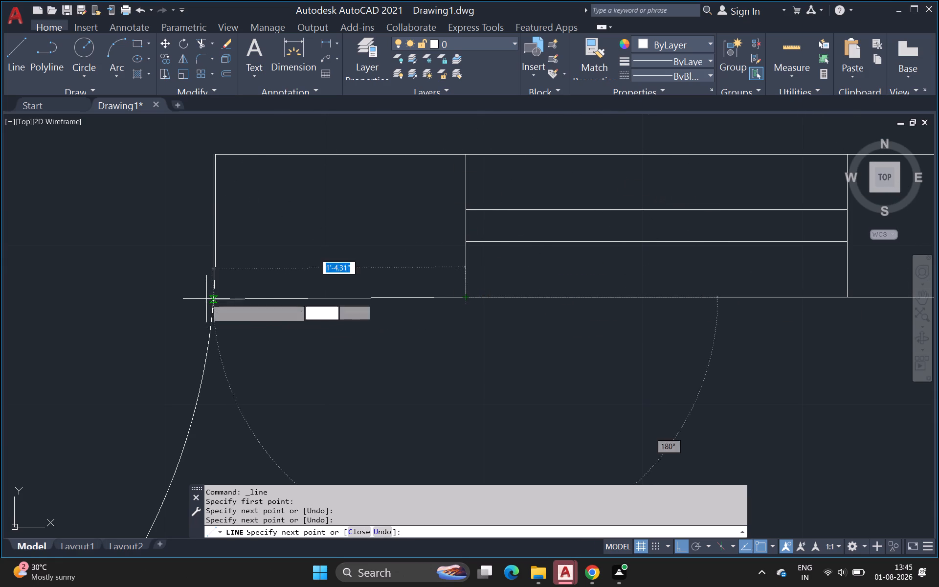
pyautogui.click(213, 301)
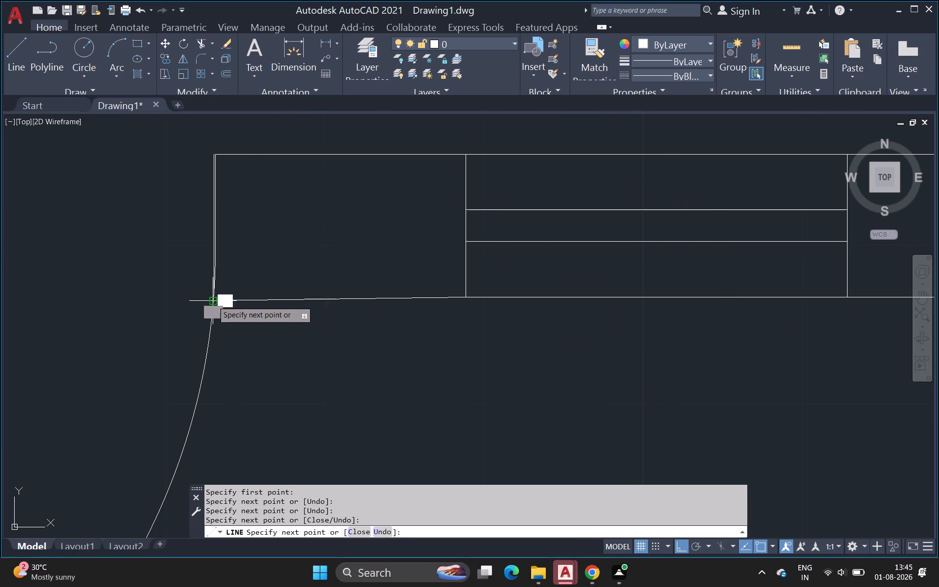
pyautogui.press('Escape')
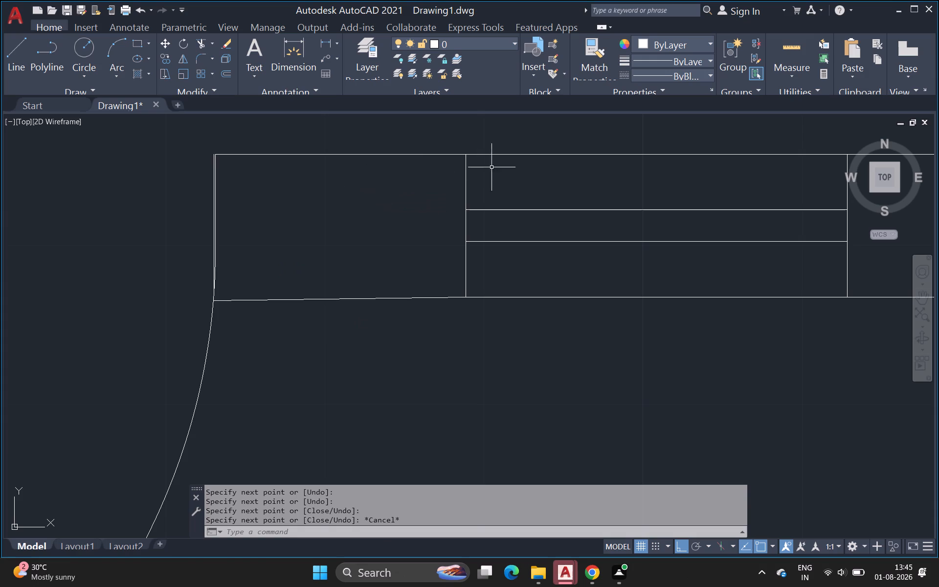
# Erase the slanted line between the window's lower left corner and the door's swing arc.
pyautogui.scroll(-2, 472, 270)
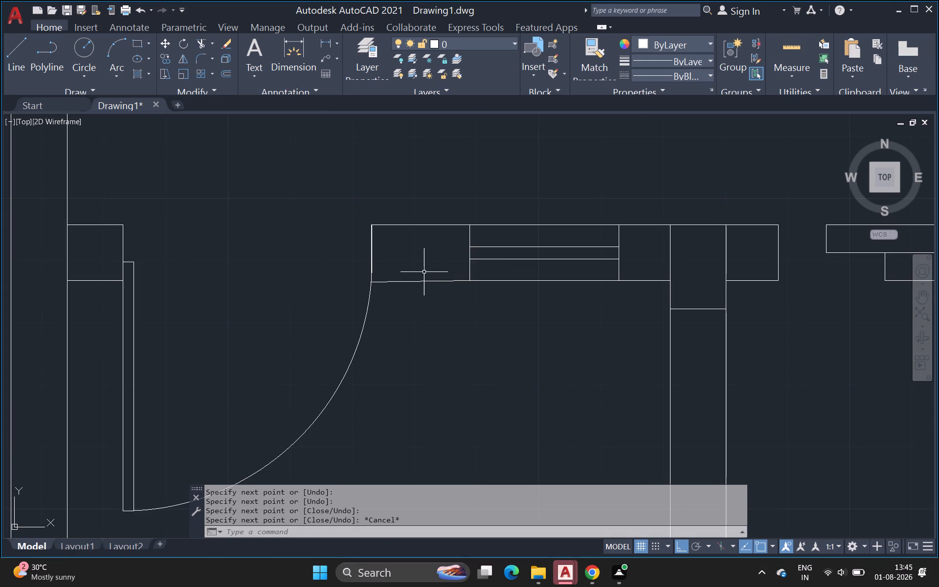
pyautogui.scroll(5, 385, 285)
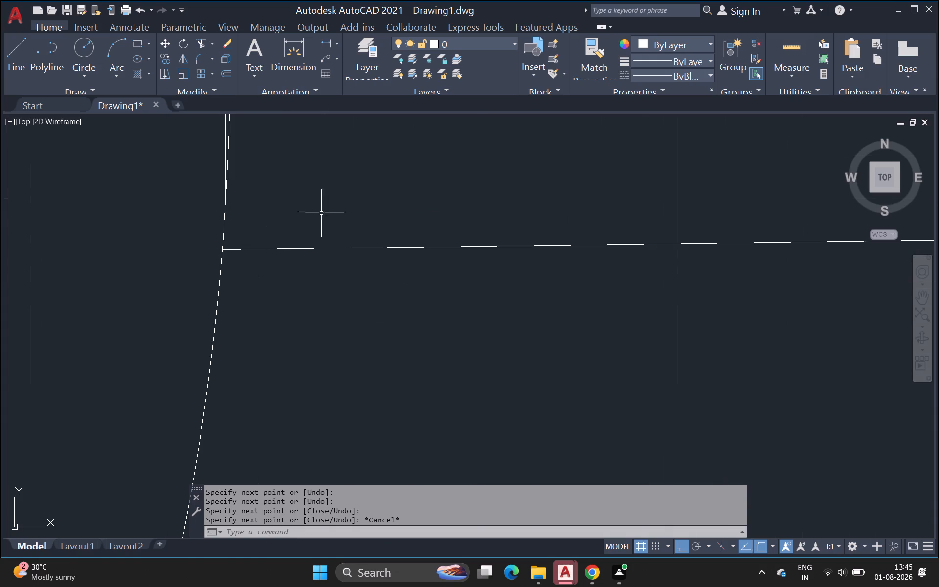
pyautogui.scroll(-1, 380, 226)
pyautogui.click(445, 238)
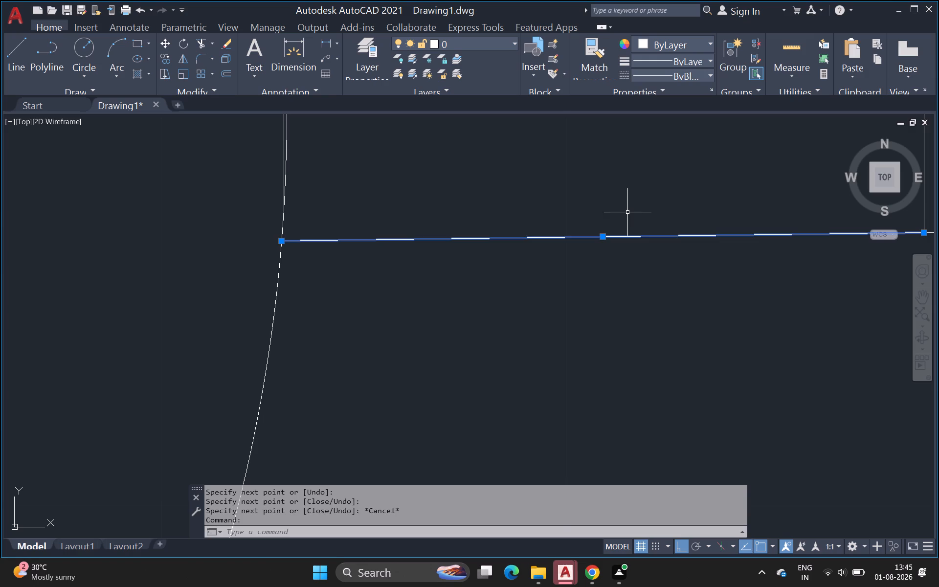
pyautogui.press('Delete')
# Draw a straight horizontal line about 3'-11" long from the window's lower left corner across the door opening.
pyautogui.scroll(-4, 634, 220)
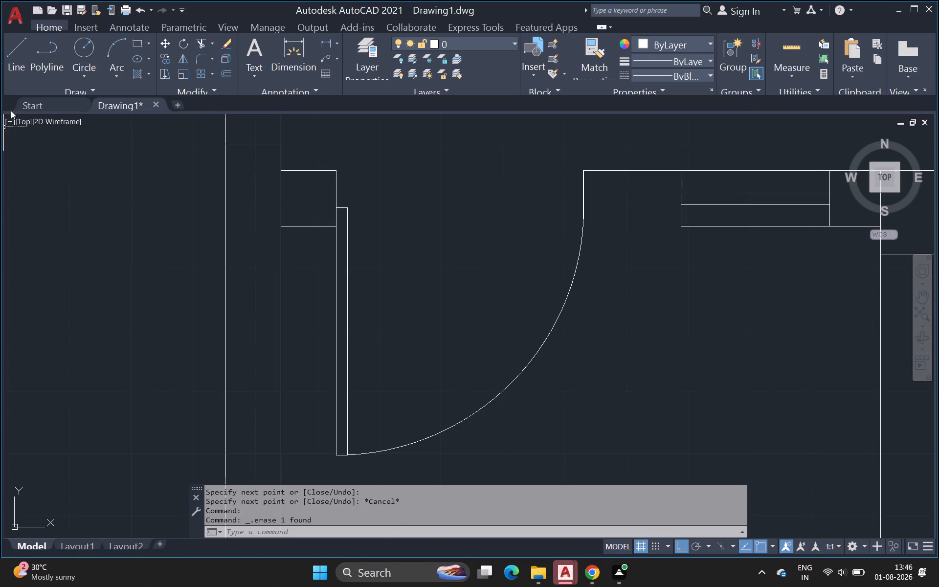
pyautogui.click(12, 54)
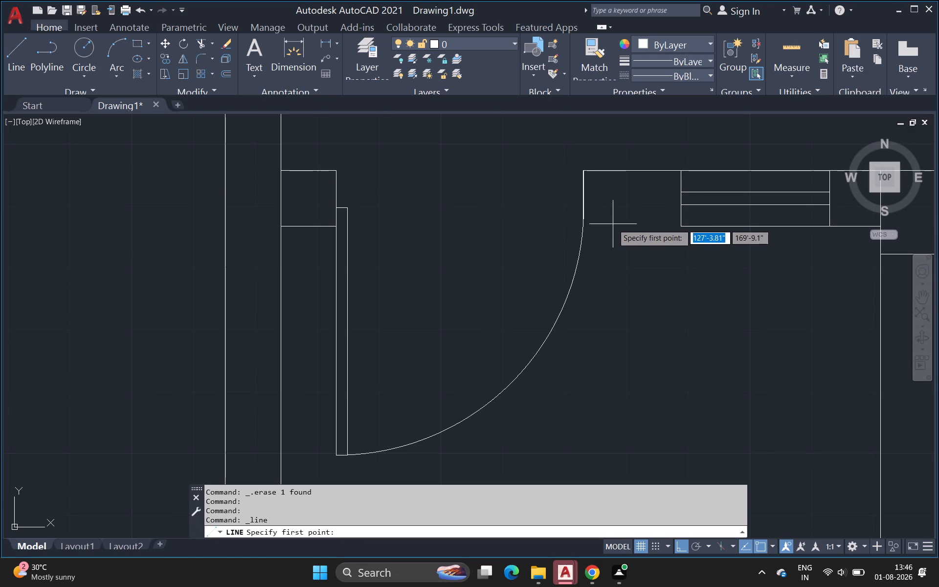
pyautogui.click(679, 227)
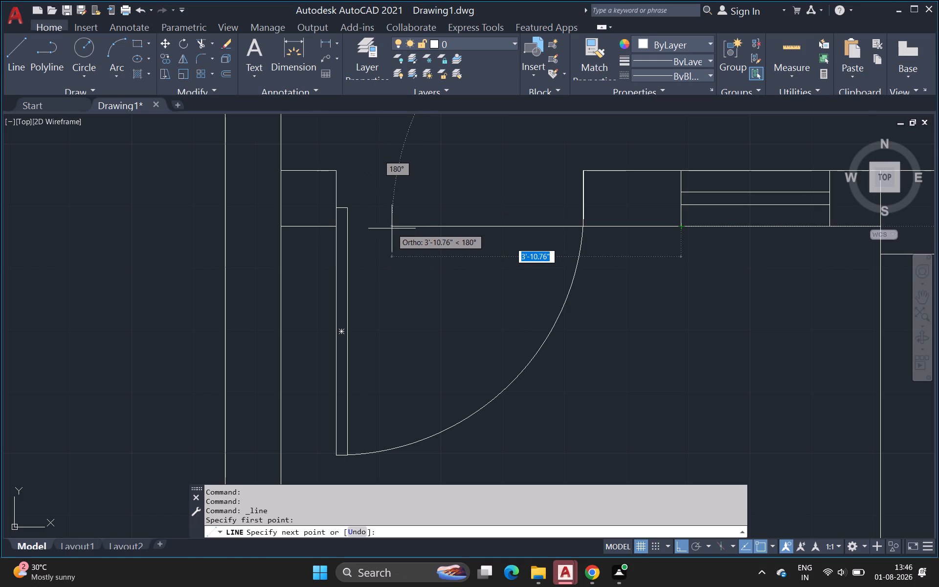
pyautogui.click(391, 228)
pyautogui.press('Escape')
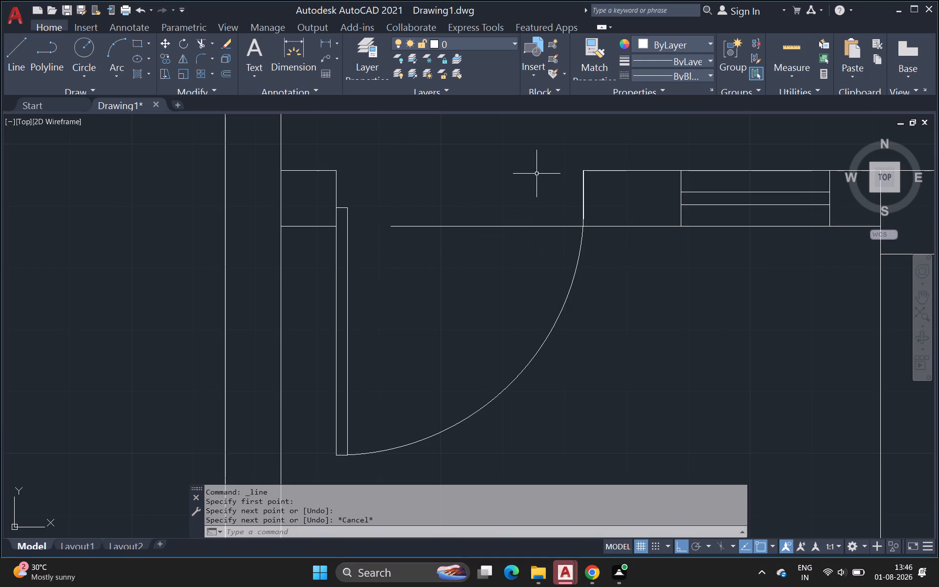
# Trim the new line's excess inside the door opening back to the swing arc, and trim the extra vertical line at the wall end.
pyautogui.write('tr')
pyautogui.press('Return')
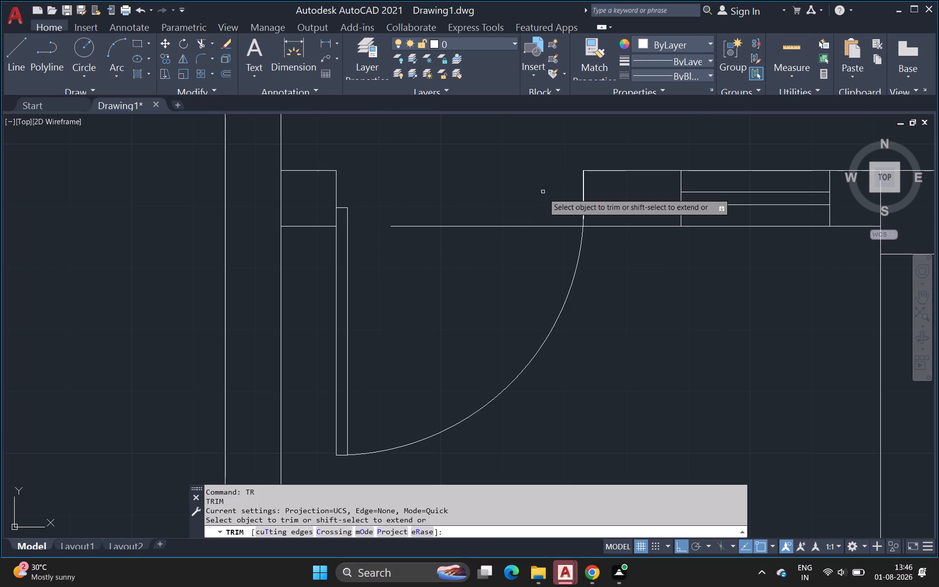
pyautogui.click(537, 225)
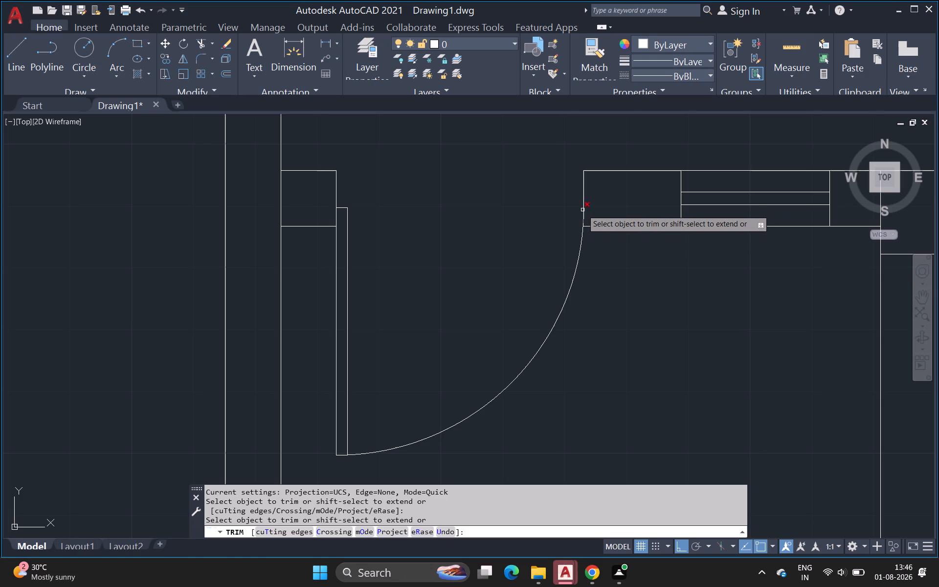
pyautogui.click(582, 210)
pyautogui.scroll(2, 604, 222)
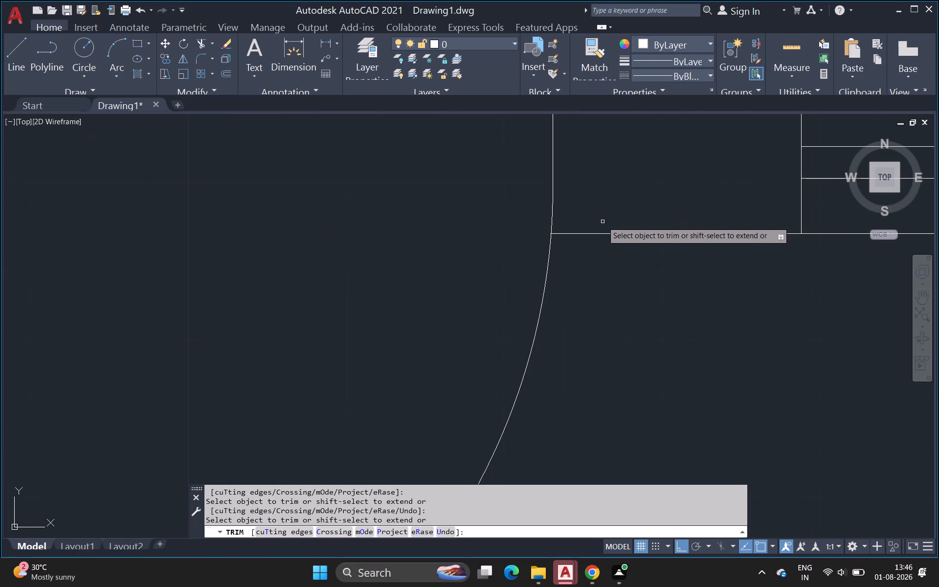
pyautogui.click(551, 223)
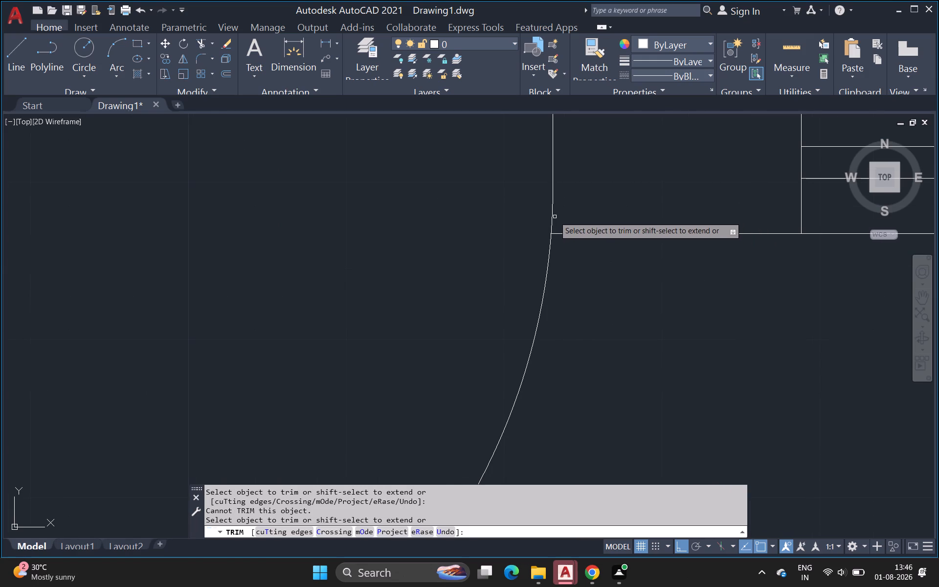
pyautogui.click(555, 217)
pyautogui.press('Escape')
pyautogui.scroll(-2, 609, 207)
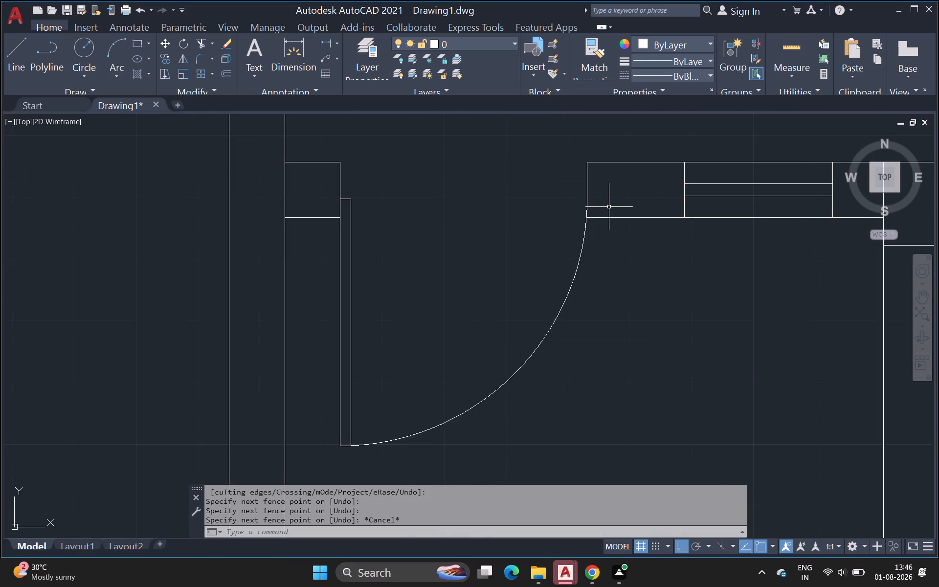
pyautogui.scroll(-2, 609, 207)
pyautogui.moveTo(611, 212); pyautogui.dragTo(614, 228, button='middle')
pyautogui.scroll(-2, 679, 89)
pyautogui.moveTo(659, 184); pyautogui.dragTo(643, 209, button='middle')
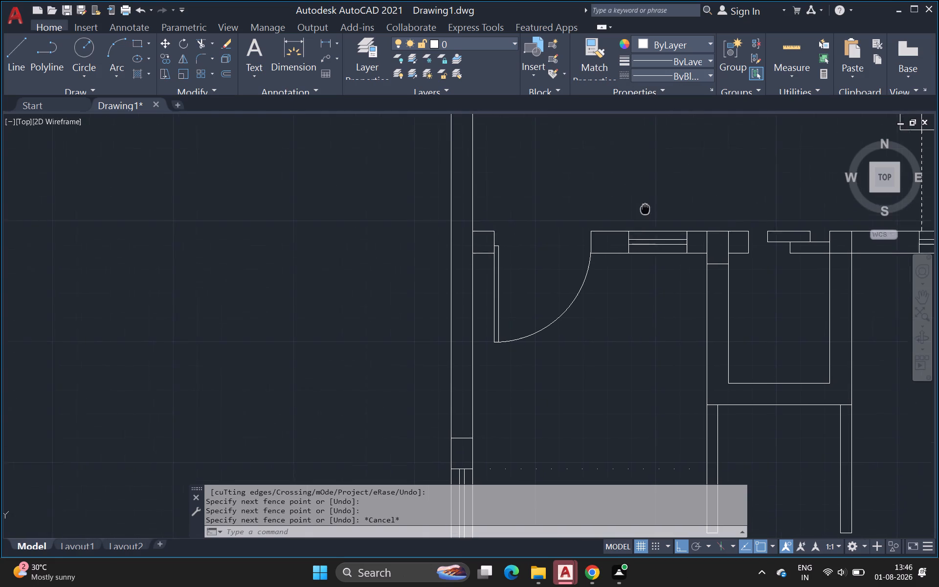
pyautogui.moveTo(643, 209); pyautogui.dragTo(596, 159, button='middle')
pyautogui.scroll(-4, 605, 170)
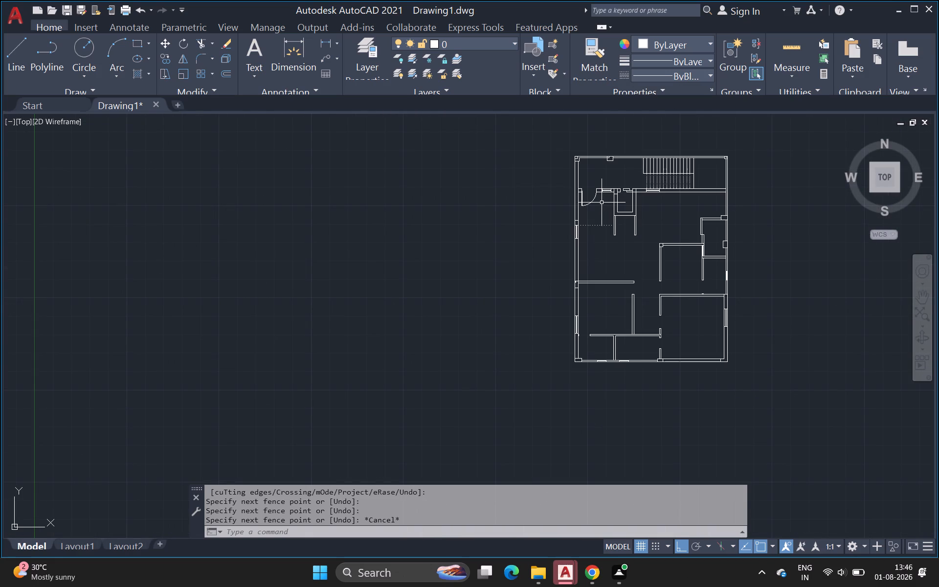
# Mirror the lowest horizontal door block of the spare set beside the plan about a vertical line through its open end, keeping the original.
pyautogui.scroll(2, 602, 203)
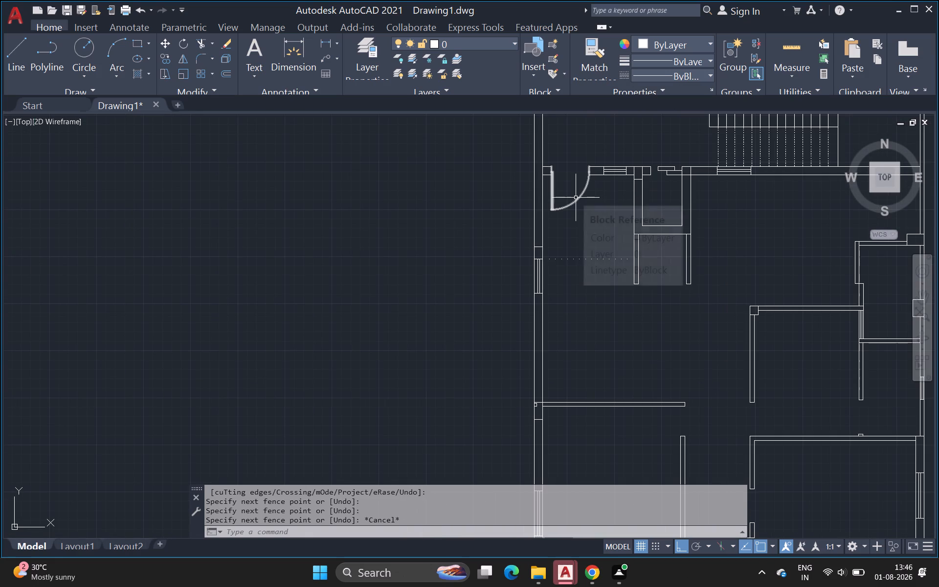
pyautogui.scroll(-2, 696, 228)
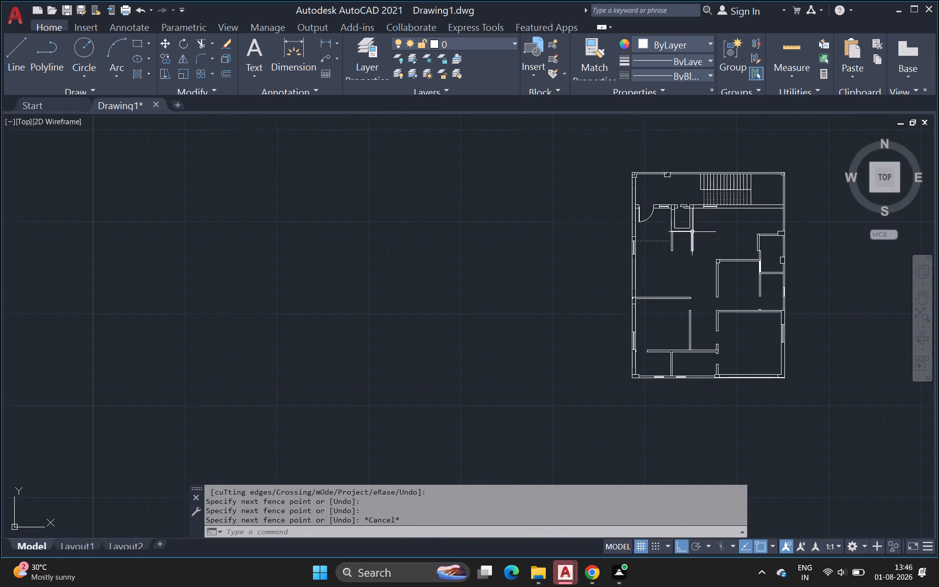
pyautogui.moveTo(741, 234); pyautogui.dragTo(528, 178, button='middle')
pyautogui.scroll(1, 528, 178)
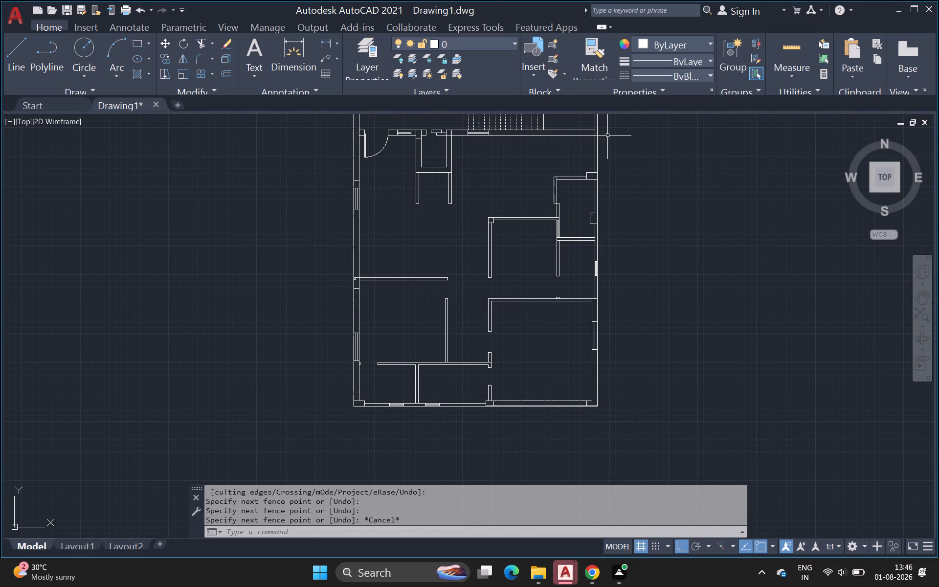
pyautogui.scroll(-2, 798, 286)
pyautogui.moveTo(793, 287); pyautogui.dragTo(748, 294, button='middle')
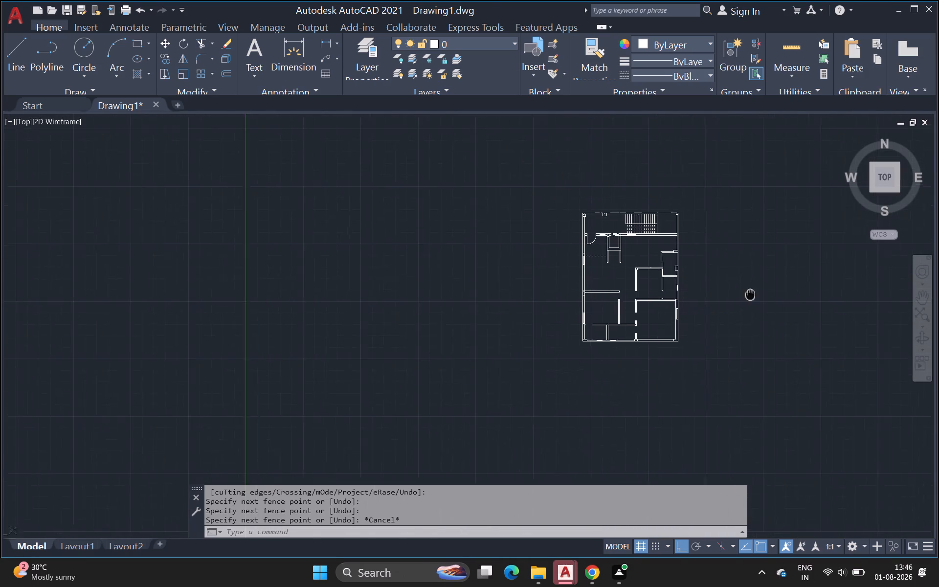
pyautogui.moveTo(748, 294); pyautogui.dragTo(714, 242, button='middle')
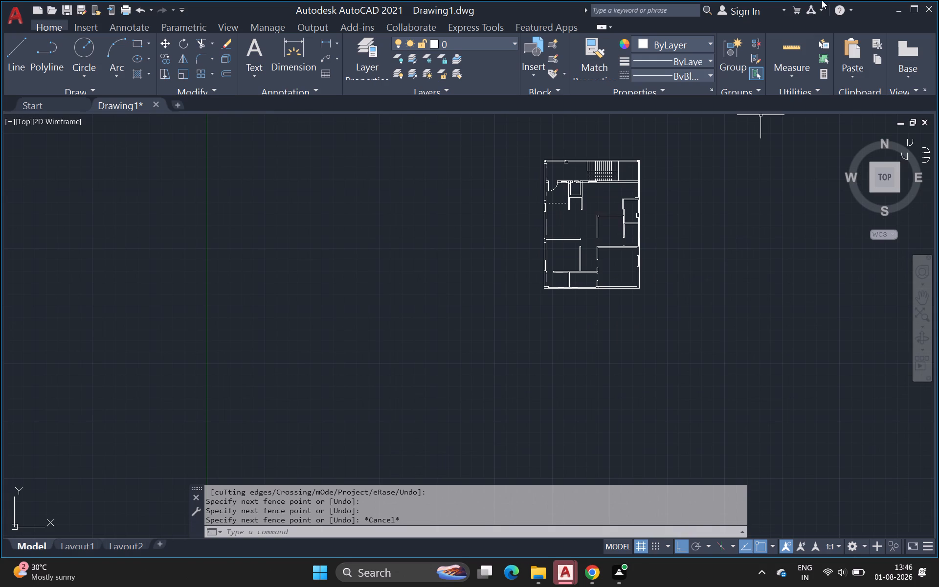
pyautogui.scroll(-3, 754, 200)
pyautogui.moveTo(745, 206); pyautogui.dragTo(735, 216, button='middle')
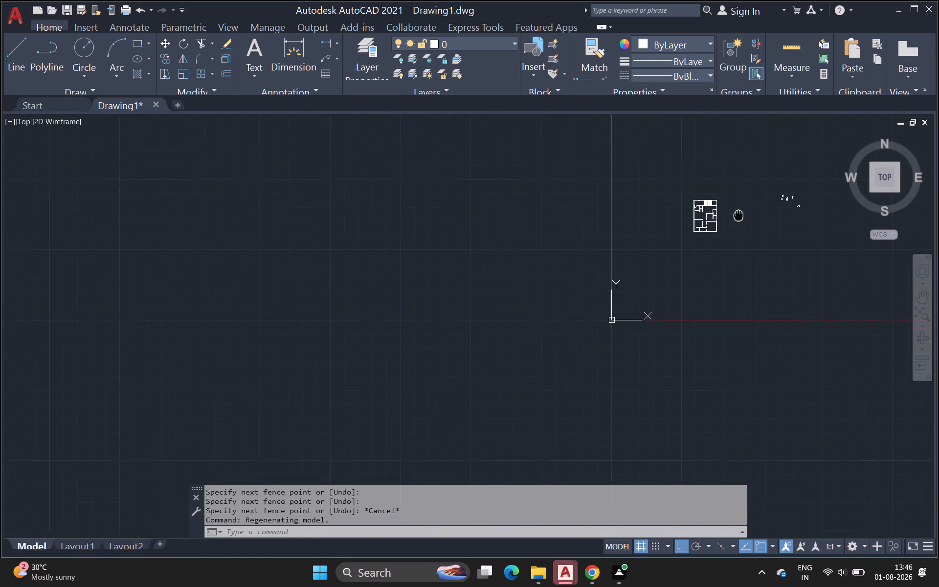
pyautogui.moveTo(735, 216); pyautogui.dragTo(618, 243, button='middle')
pyautogui.scroll(3, 679, 245)
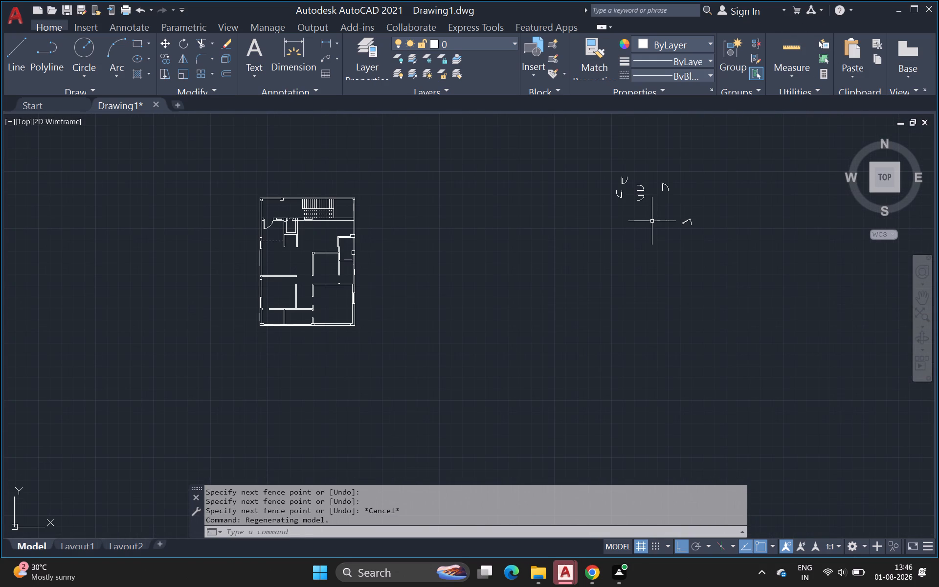
pyautogui.scroll(1, 653, 219)
pyautogui.scroll(3, 636, 178)
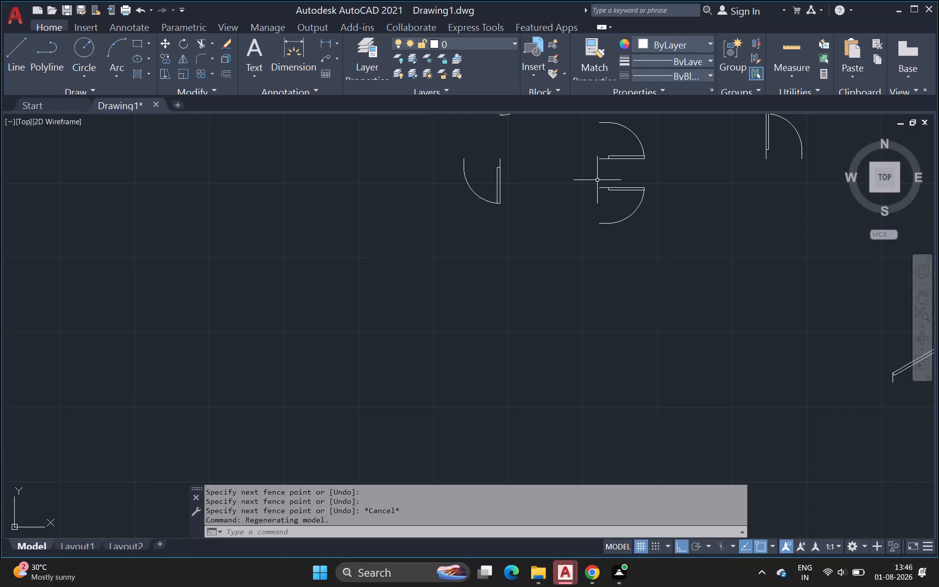
pyautogui.scroll(-2, 601, 195)
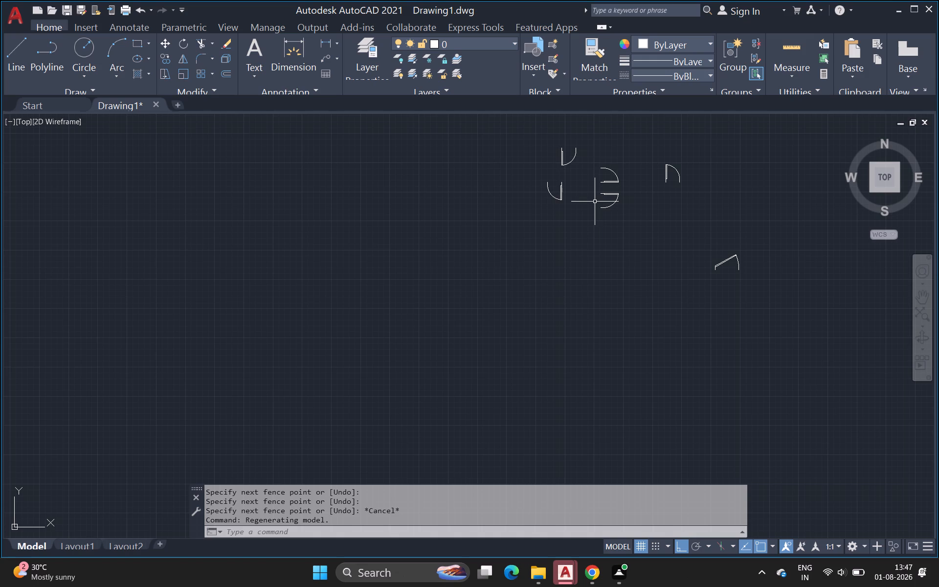
pyautogui.scroll(2, 585, 204)
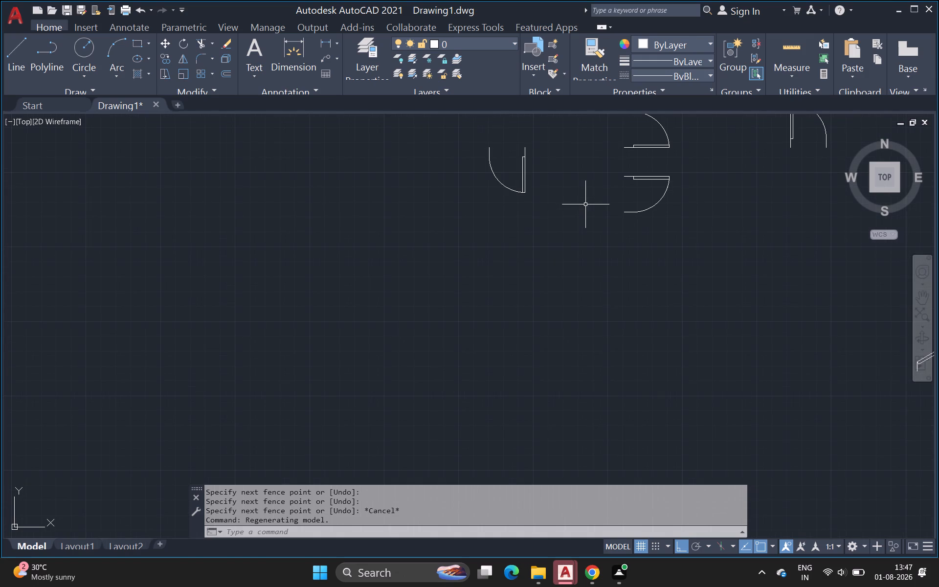
pyautogui.click(609, 167)
pyautogui.click(687, 230)
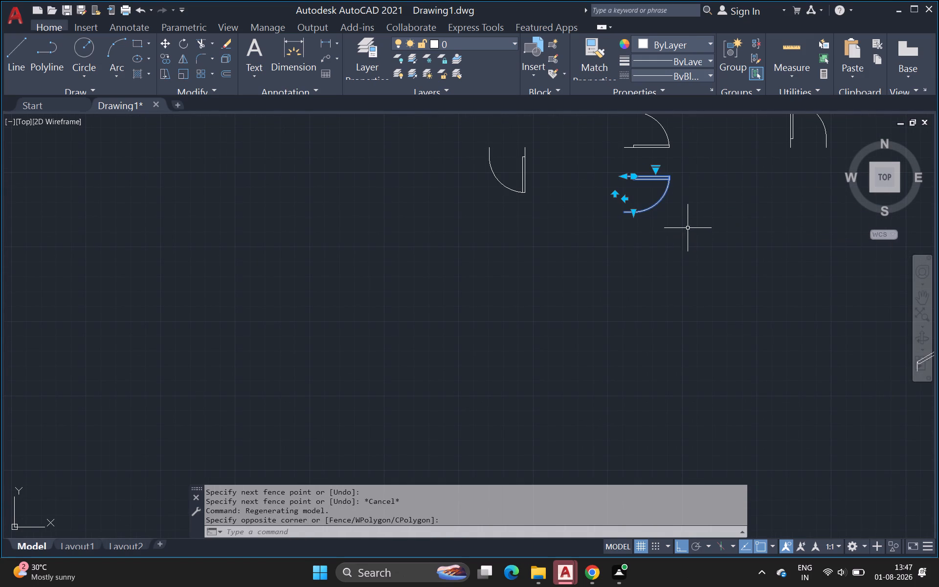
pyautogui.write('mp')
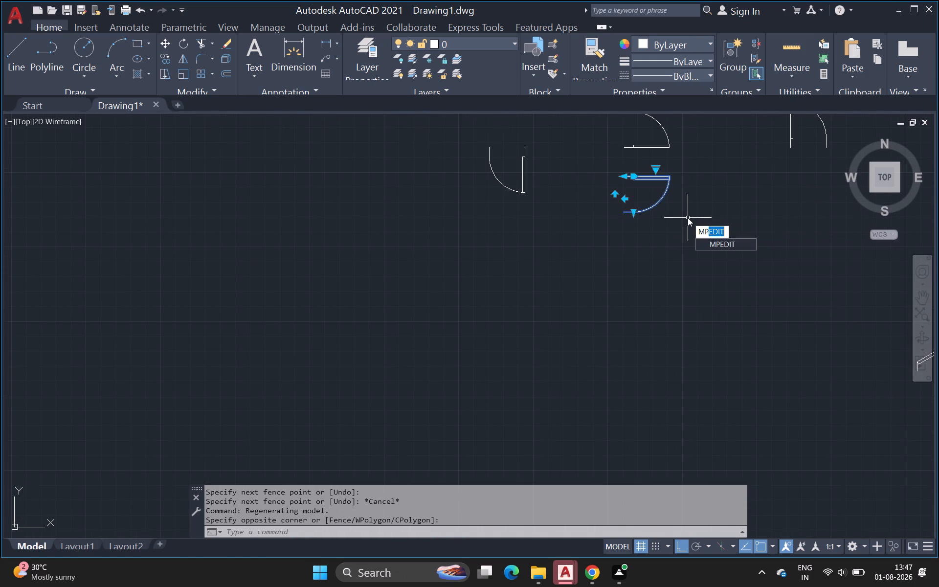
pyautogui.press('BackSpace')
pyautogui.press('i')
pyautogui.press('BackSpace')
pyautogui.press('BackSpace')
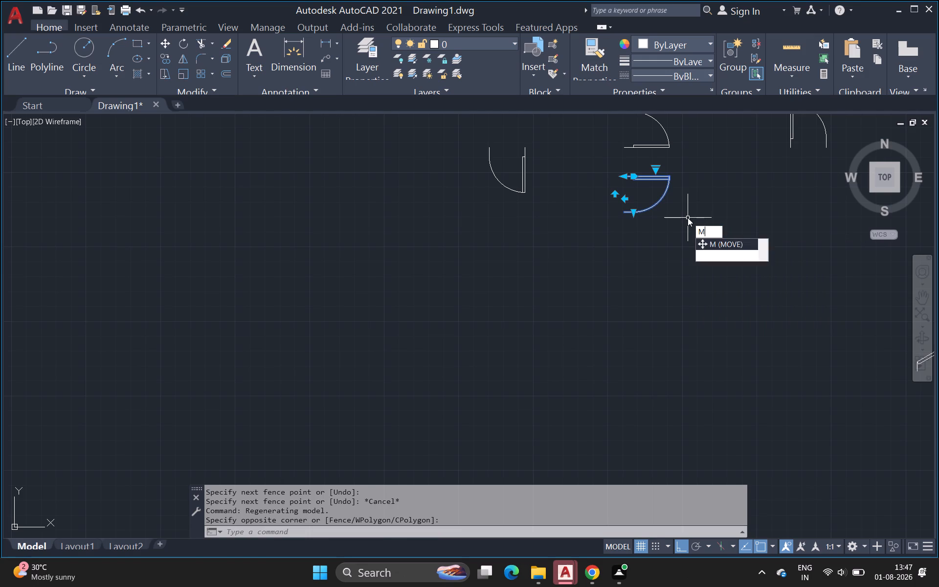
pyautogui.press('i')
pyautogui.press('Return')
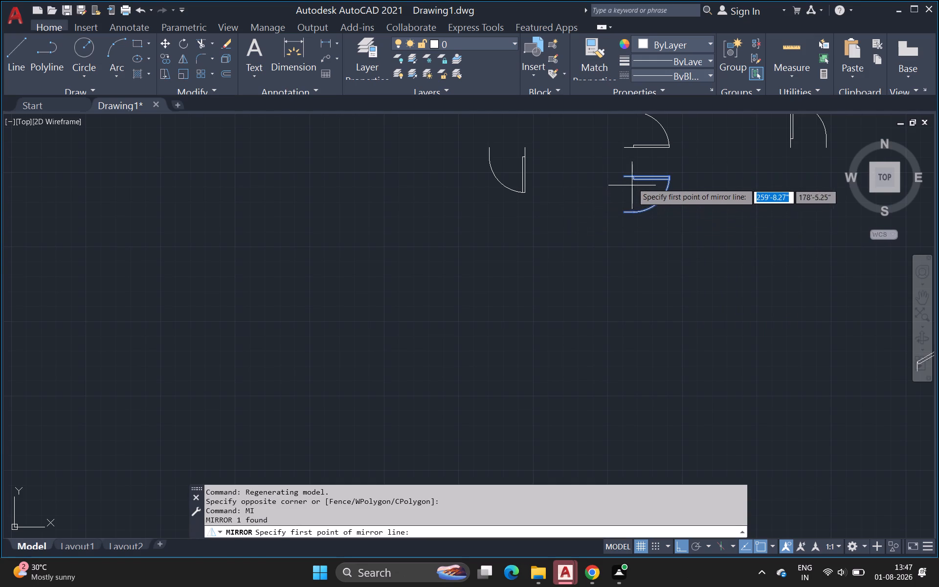
pyautogui.moveTo(626, 176); pyautogui.dragTo(625, 168)
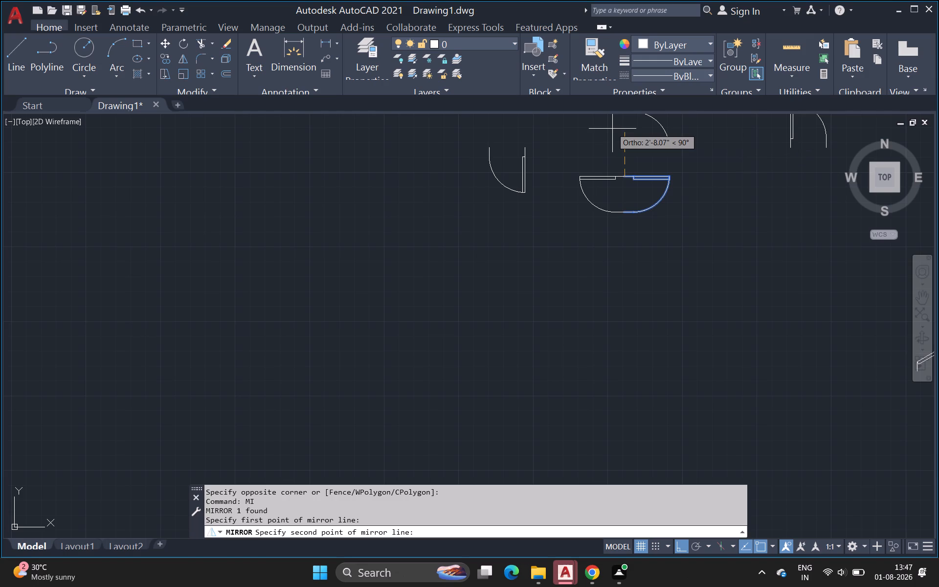
pyautogui.click(612, 129)
pyautogui.moveTo(643, 171); pyautogui.dragTo(612, 129)
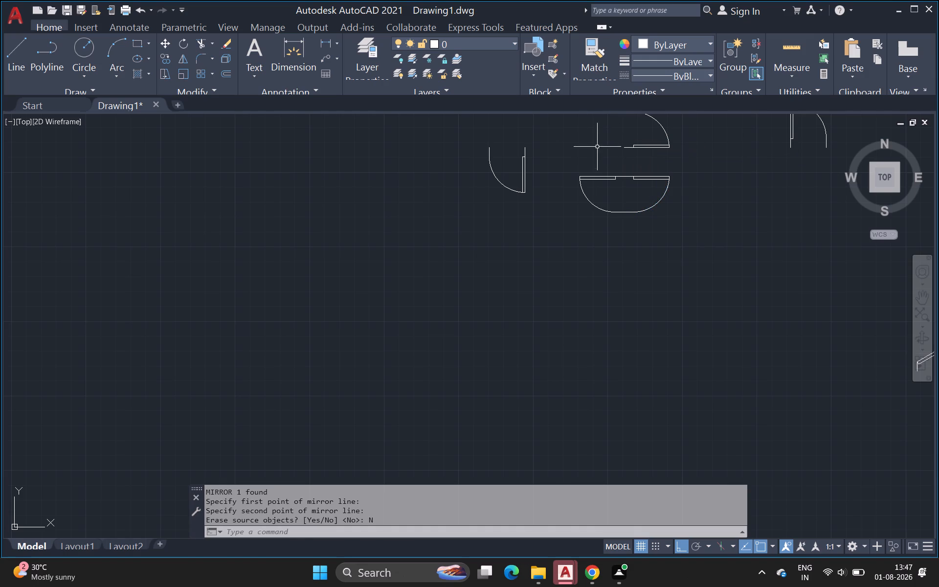
# Move the mirrored door block straight down, clear of the original door.
pyautogui.click(599, 177)
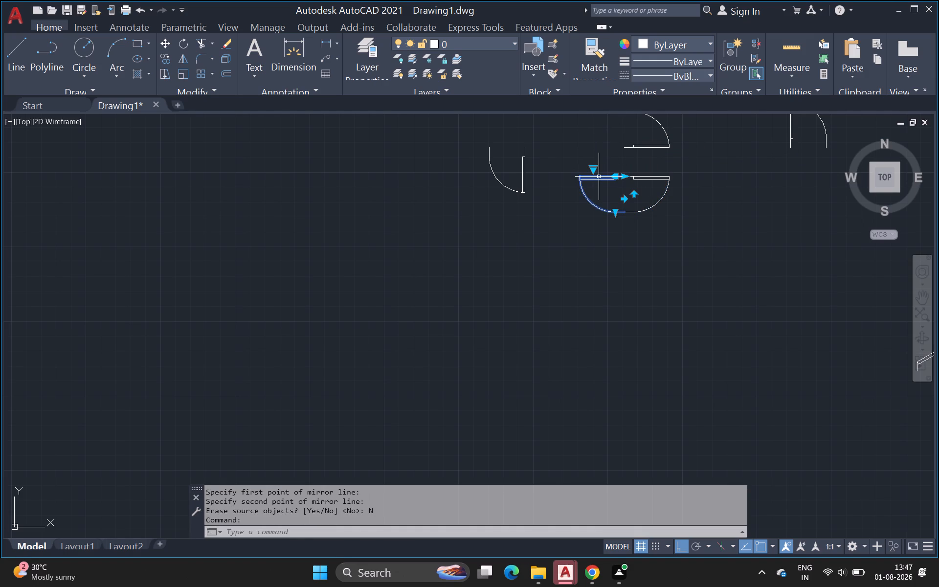
pyautogui.press('n')
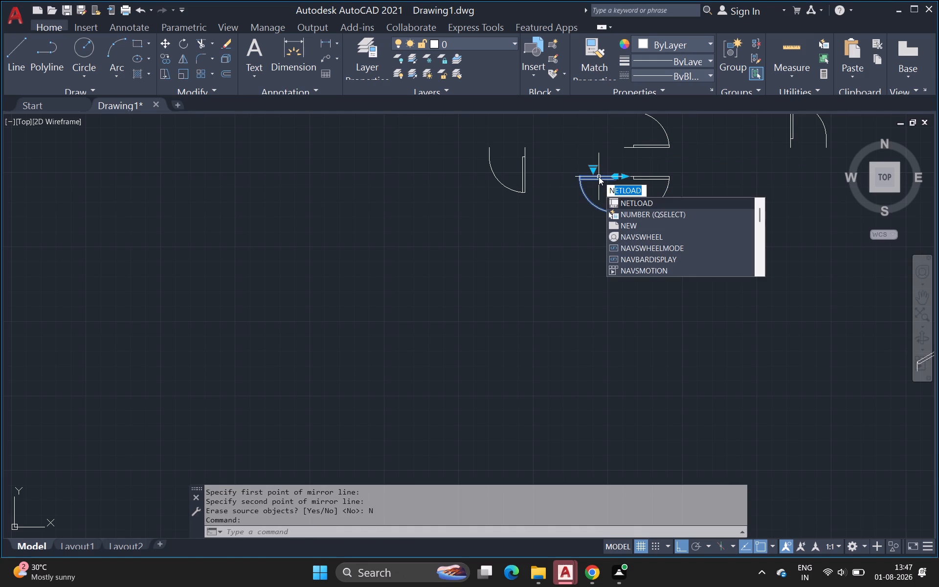
pyautogui.press('BackSpace')
pyautogui.press('m')
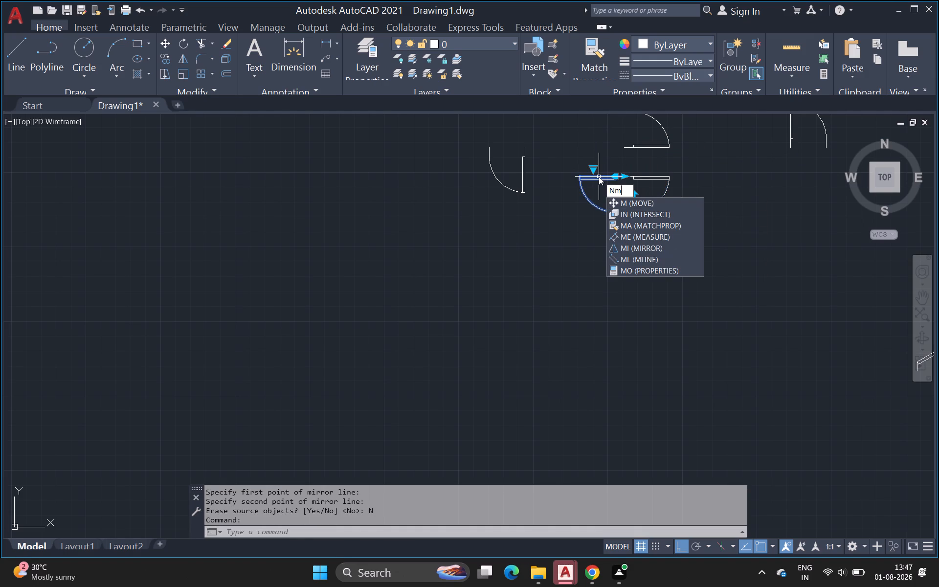
pyautogui.press('BackSpace')
pyautogui.press('BackSpace')
pyautogui.press(',')
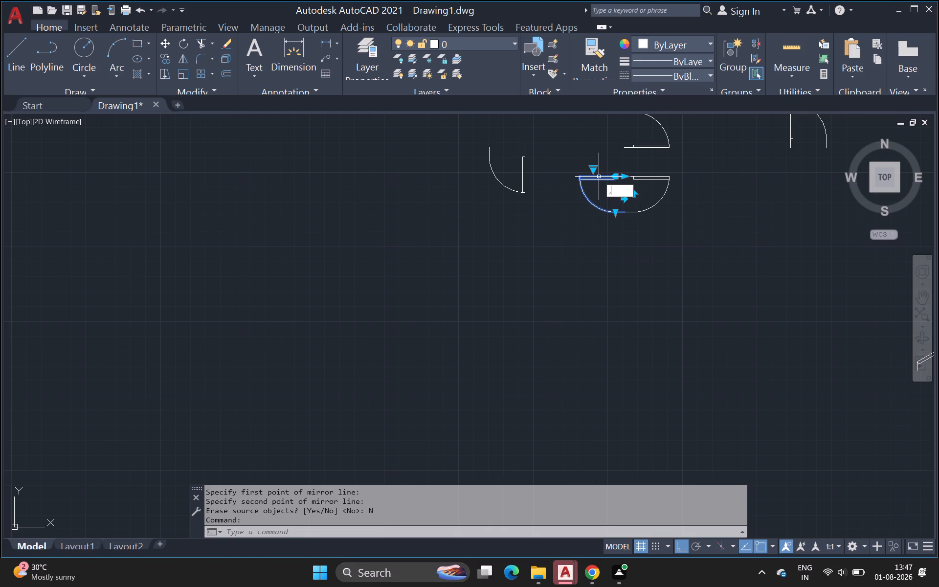
pyautogui.press('BackSpace')
pyautogui.write('m')
pyautogui.press('space')
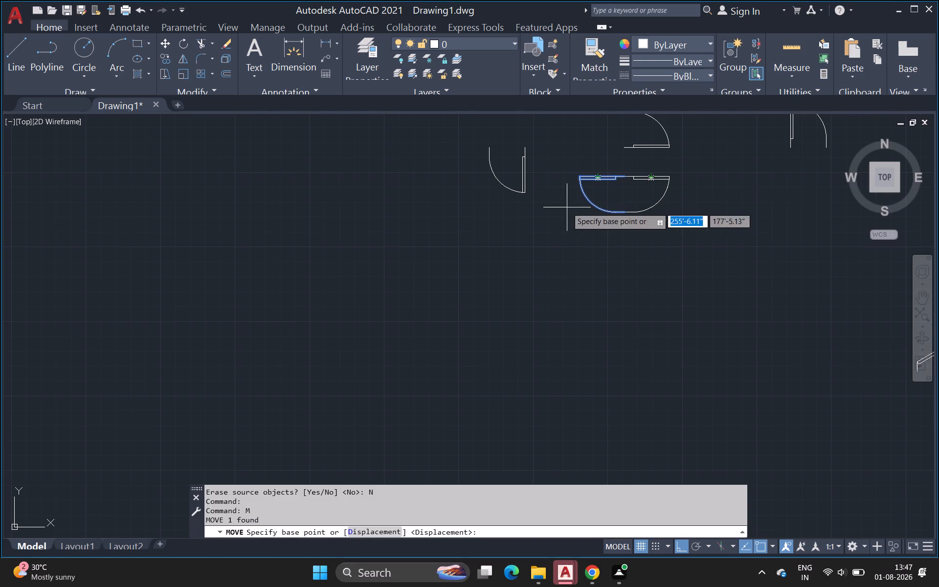
pyautogui.click(606, 211)
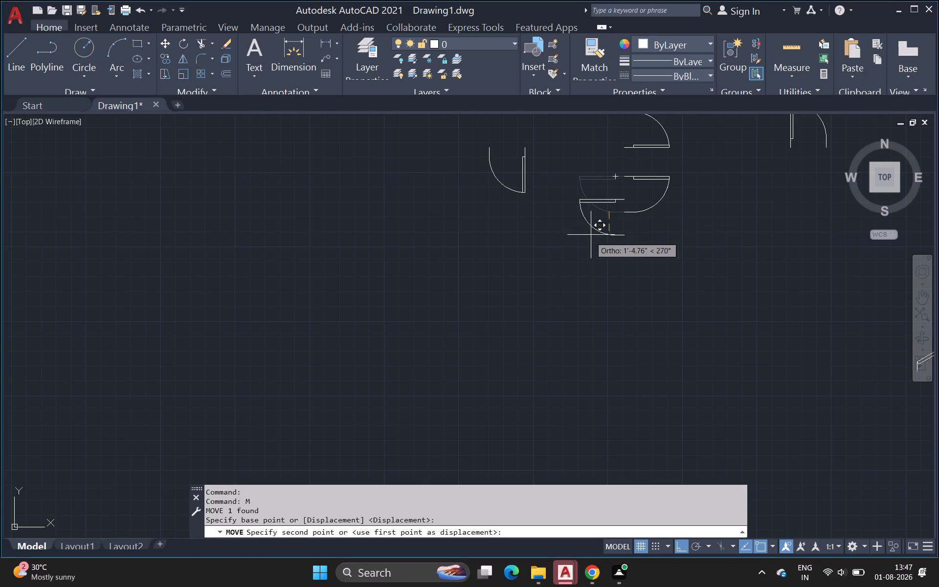
pyautogui.click(557, 301)
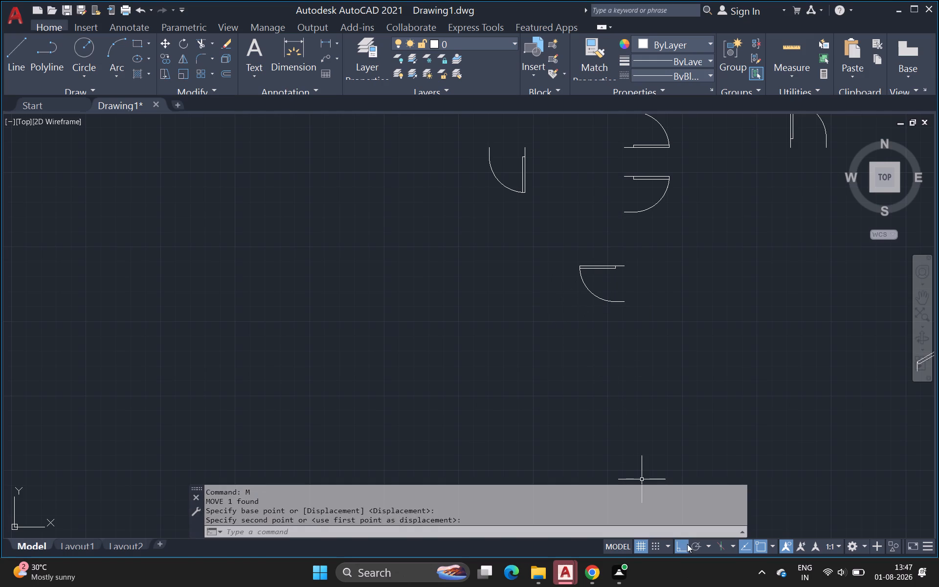
# Turn off Ortho mode.
pyautogui.click(681, 543)
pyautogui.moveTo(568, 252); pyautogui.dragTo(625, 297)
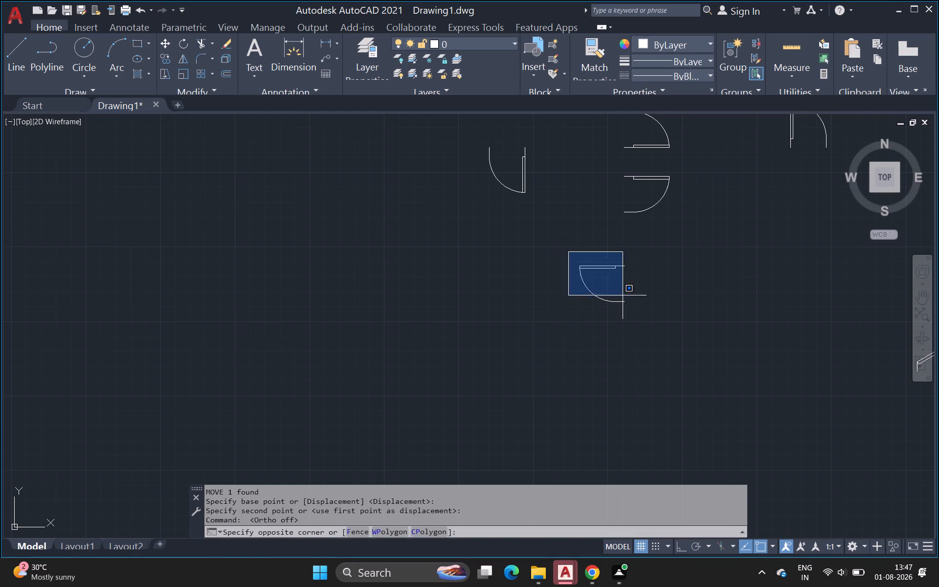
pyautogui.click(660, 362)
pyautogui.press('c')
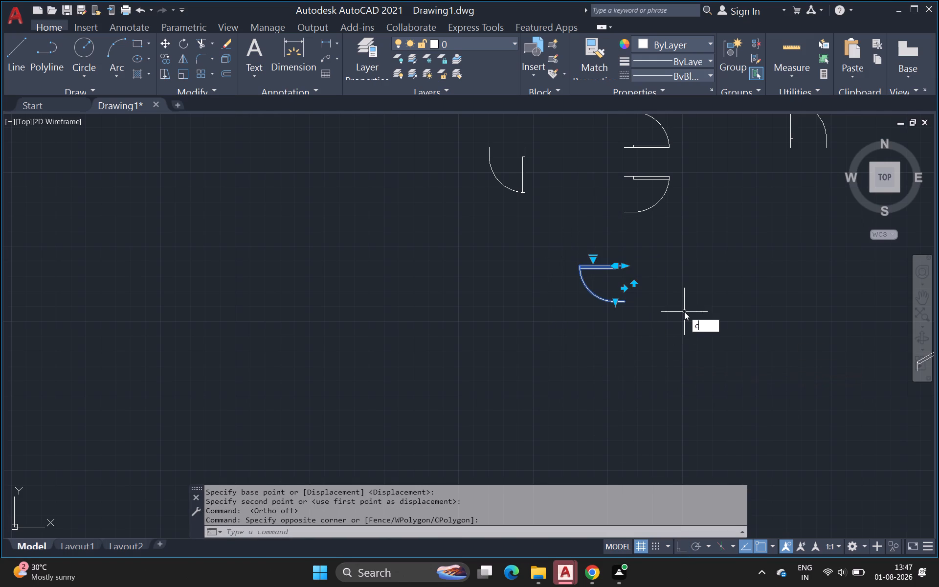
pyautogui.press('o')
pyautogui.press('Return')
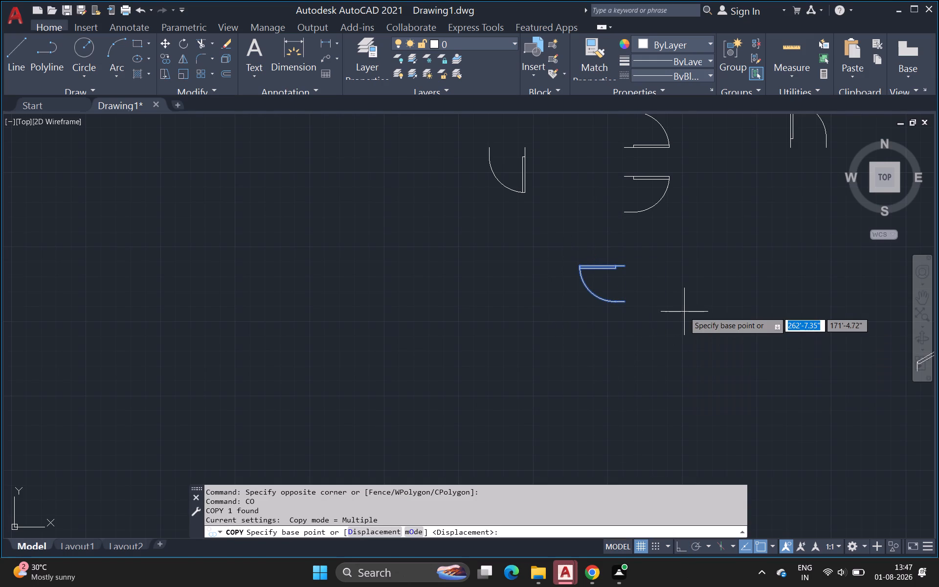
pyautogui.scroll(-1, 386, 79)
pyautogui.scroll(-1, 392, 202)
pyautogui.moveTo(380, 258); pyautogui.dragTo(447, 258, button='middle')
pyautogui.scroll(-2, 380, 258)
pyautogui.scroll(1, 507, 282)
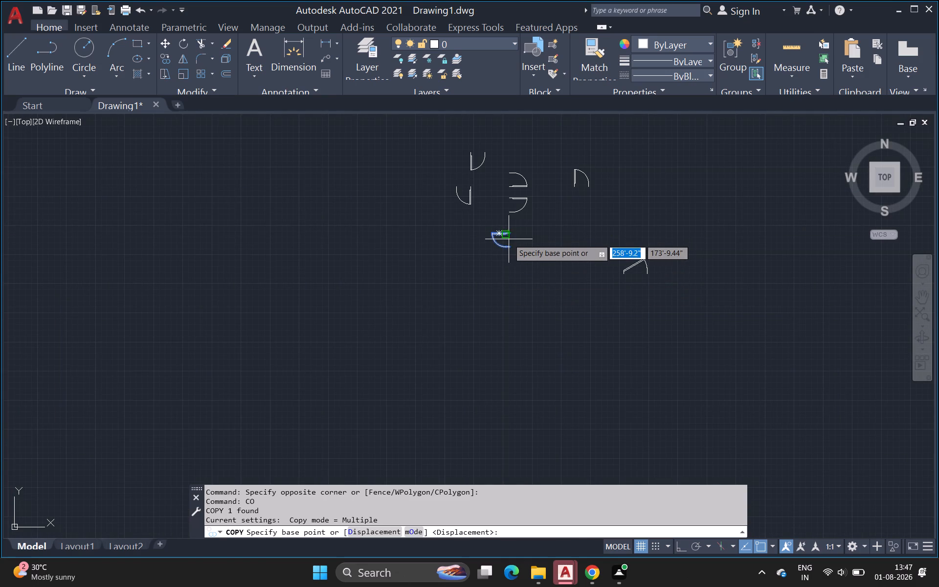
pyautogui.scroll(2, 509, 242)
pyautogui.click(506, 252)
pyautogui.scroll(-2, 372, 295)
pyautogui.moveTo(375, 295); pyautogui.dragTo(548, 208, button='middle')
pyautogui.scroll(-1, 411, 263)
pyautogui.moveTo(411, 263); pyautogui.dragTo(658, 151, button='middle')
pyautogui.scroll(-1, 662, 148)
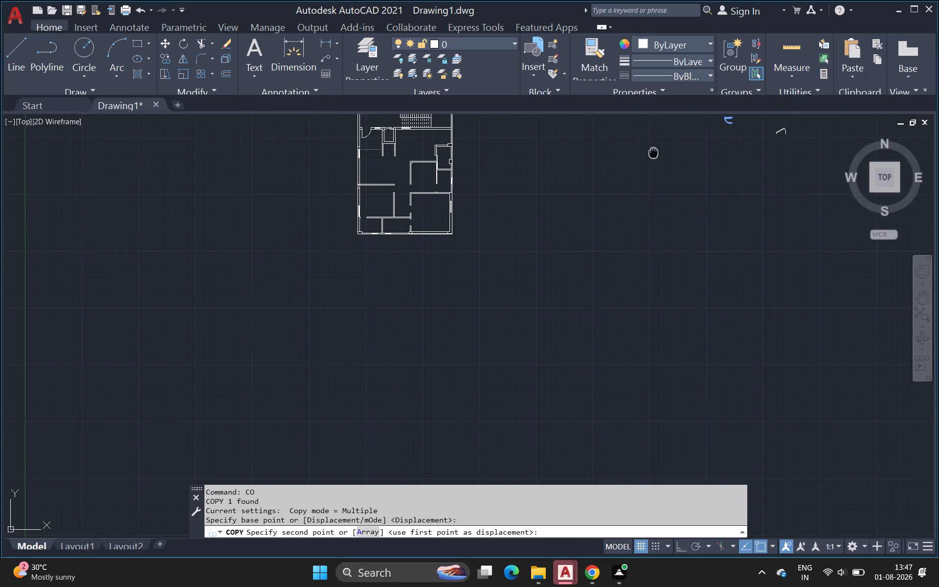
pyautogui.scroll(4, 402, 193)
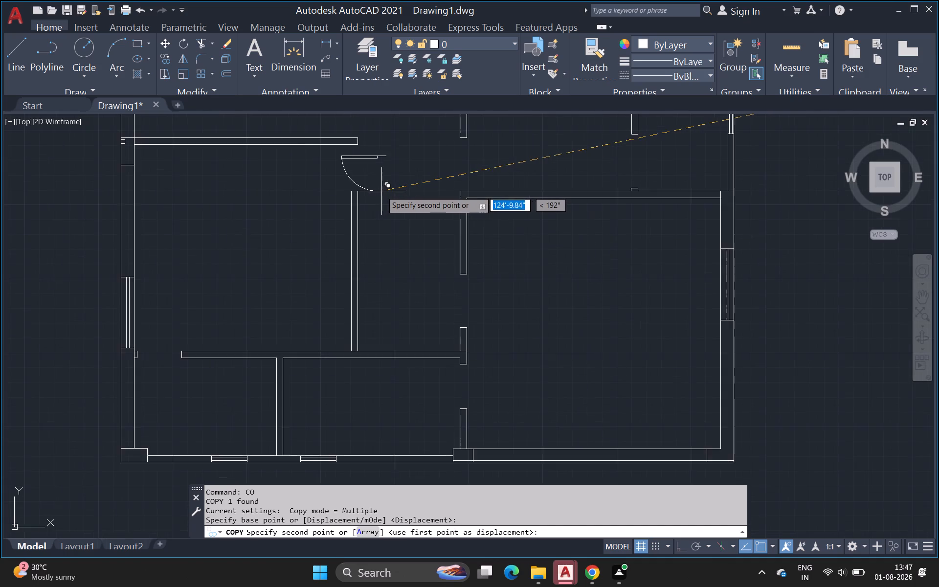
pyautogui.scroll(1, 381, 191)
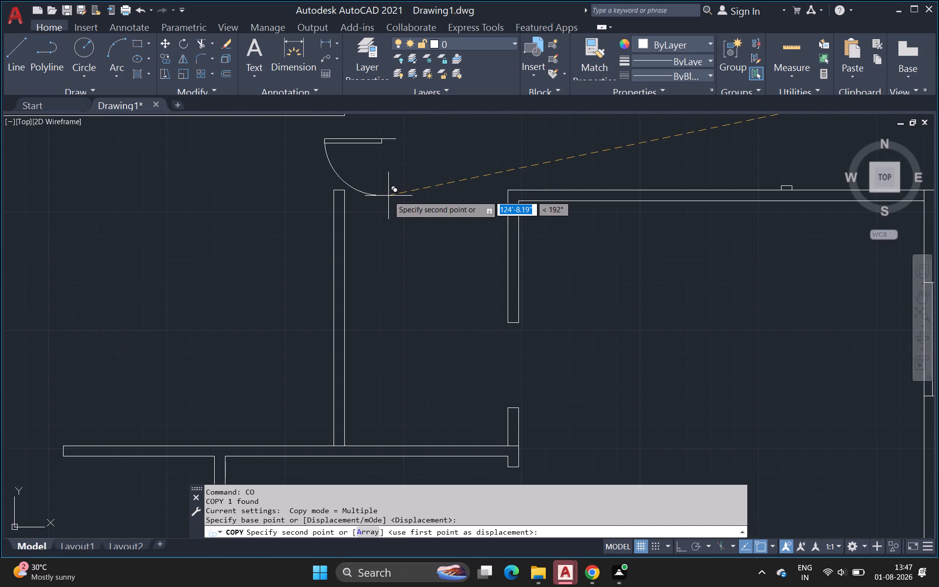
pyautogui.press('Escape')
# Copy the mirrored spare door block by its upper open end to the lower corner of the horizontal wall end above the lower-left room's opening.
pyautogui.scroll(-2, 492, 212)
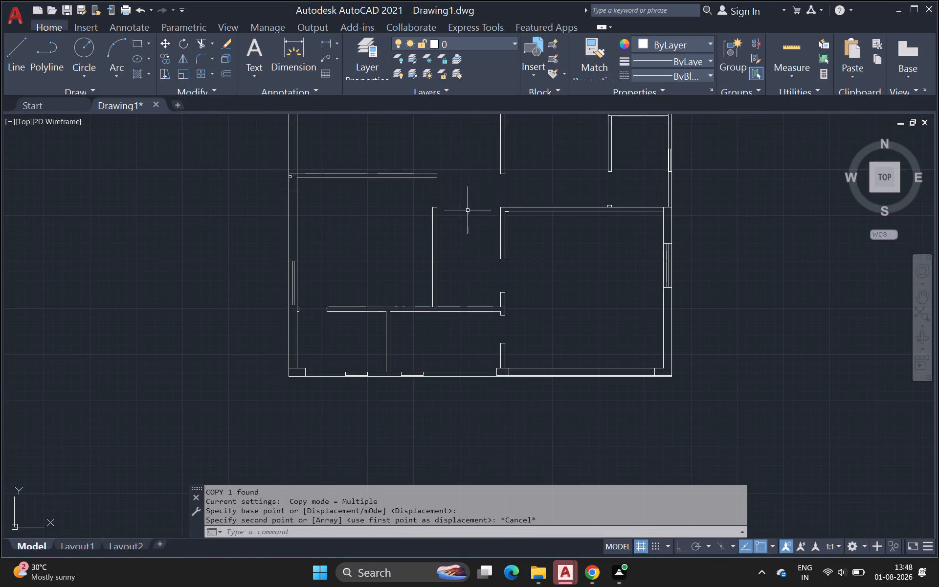
pyautogui.moveTo(447, 218); pyautogui.dragTo(163, 288, button='middle')
pyautogui.scroll(-1, 423, 236)
pyautogui.scroll(-3, 767, 89)
pyautogui.moveTo(677, 196); pyautogui.dragTo(505, 255, button='middle')
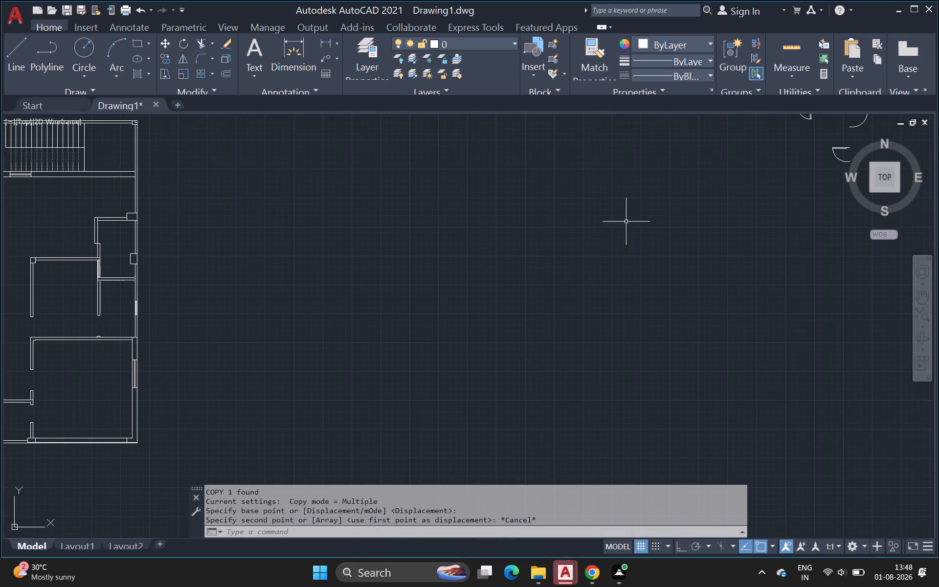
pyautogui.scroll(-1, 695, 110)
pyautogui.moveTo(695, 115); pyautogui.dragTo(546, 199, button='middle')
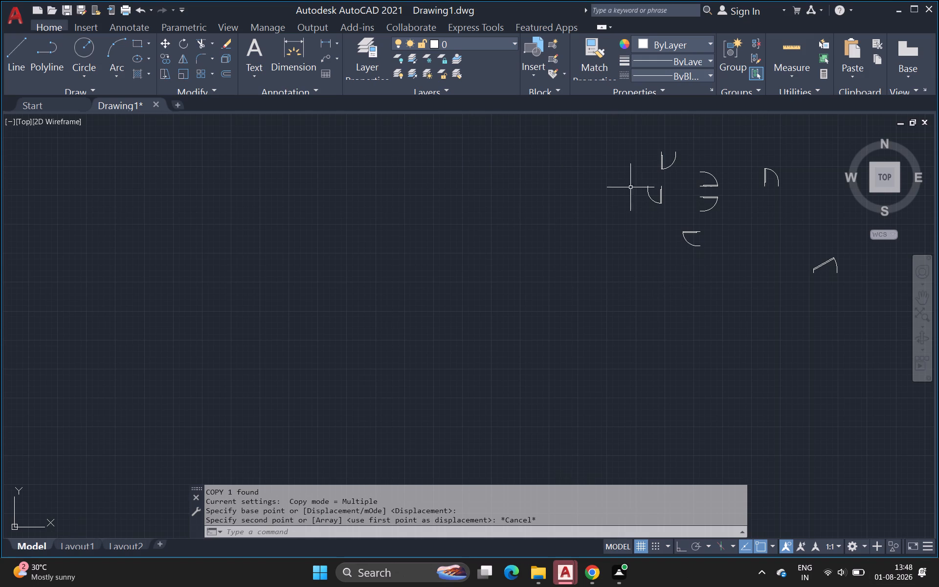
pyautogui.click(666, 221)
pyautogui.click(718, 265)
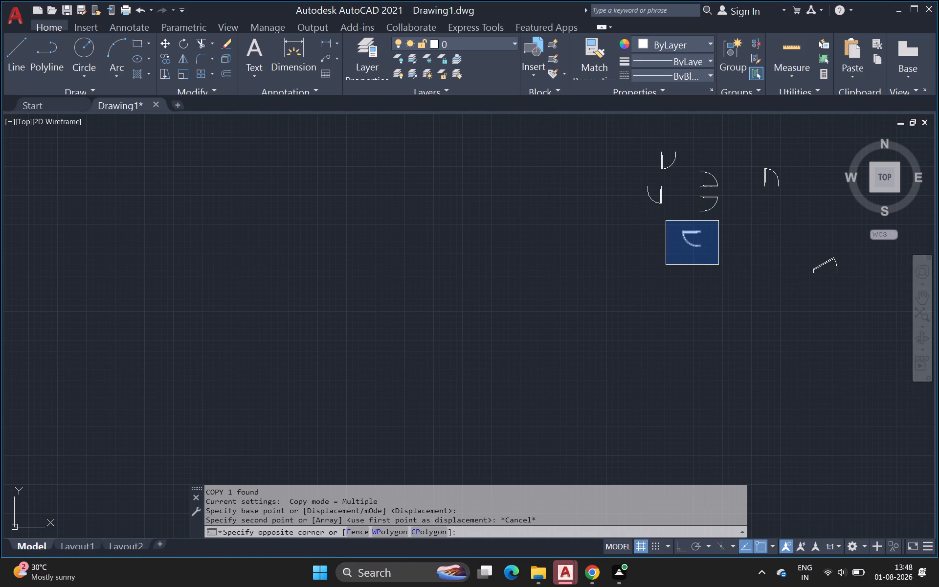
pyautogui.press('c')
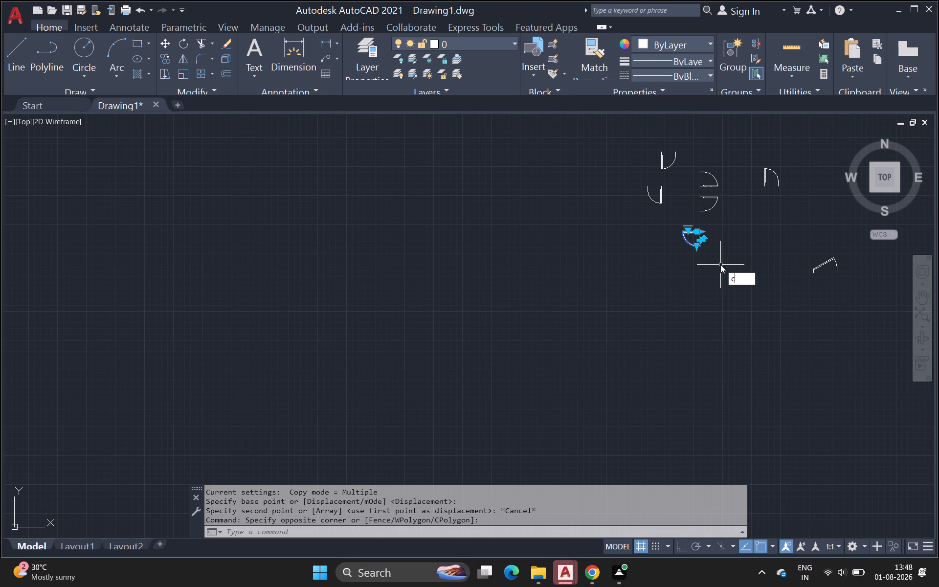
pyautogui.press('o')
pyautogui.press('Return')
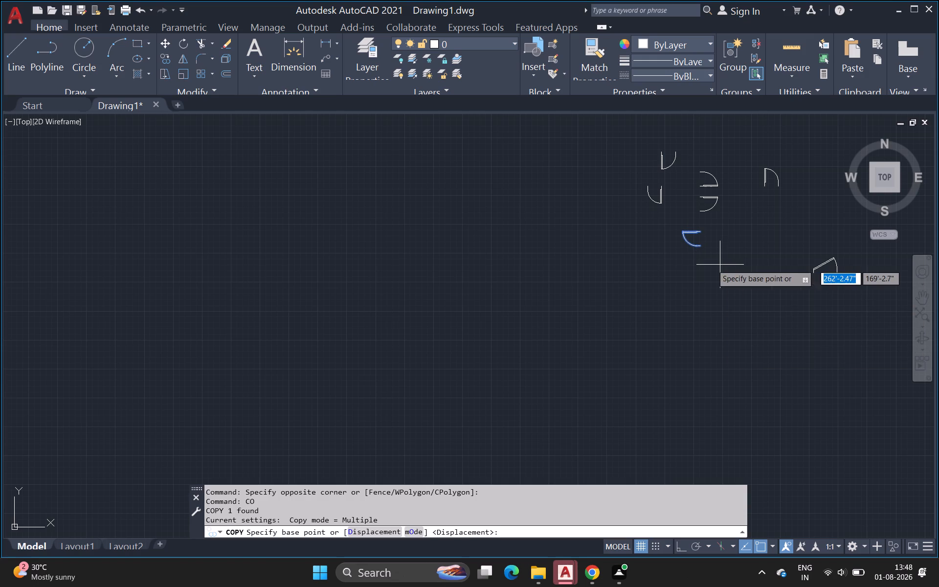
pyautogui.scroll(4, 710, 233)
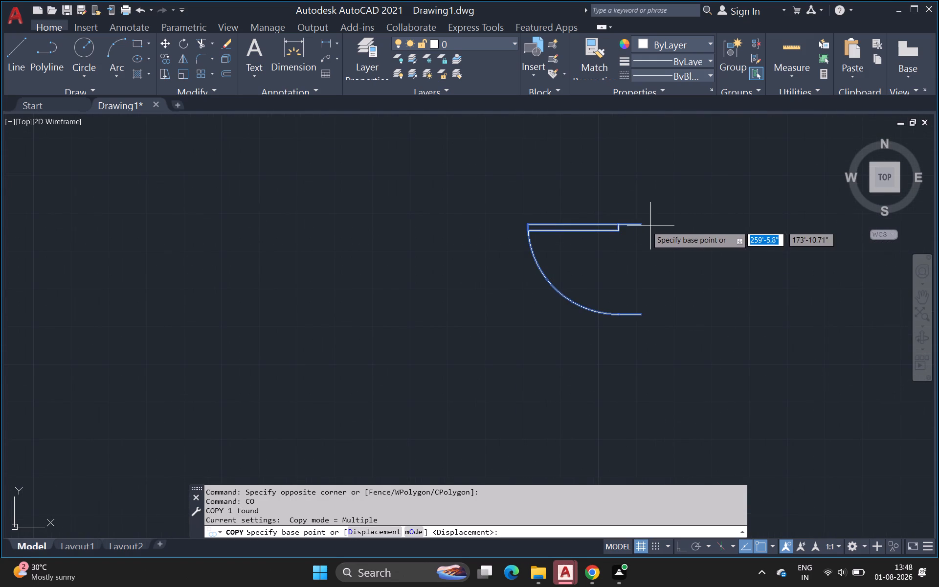
pyautogui.click(641, 223)
pyautogui.scroll(-1, 496, 280)
pyautogui.moveTo(497, 280); pyautogui.dragTo(499, 279, button='middle')
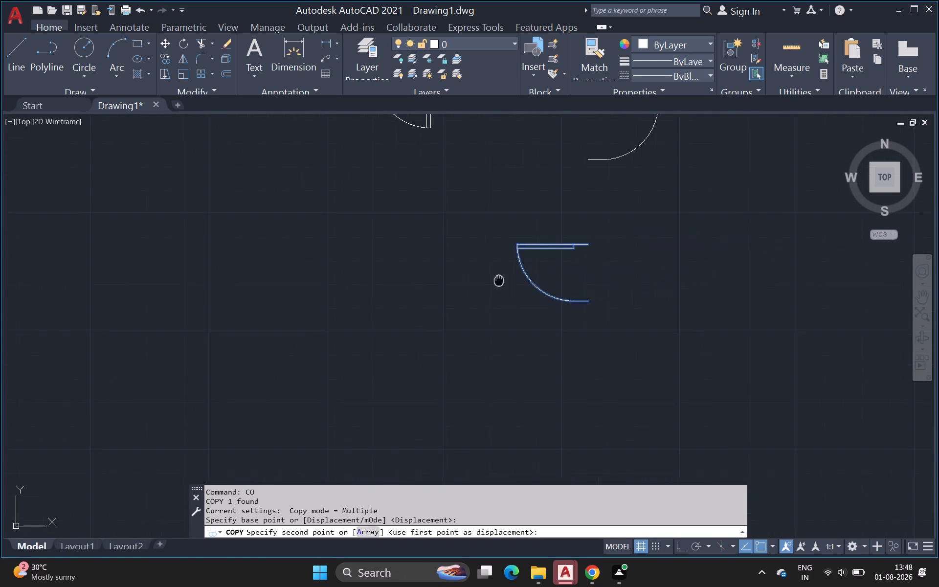
pyautogui.moveTo(499, 279); pyautogui.dragTo(669, 197, button='middle')
pyautogui.scroll(-5, 523, 268)
pyautogui.moveTo(558, 267); pyautogui.dragTo(733, 195, button='middle')
pyautogui.scroll(-1, 714, 204)
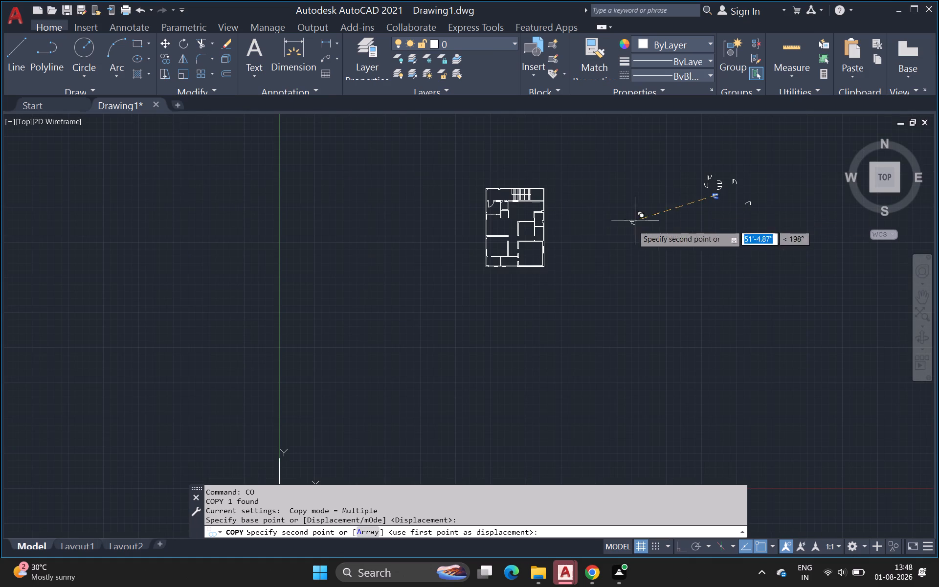
pyautogui.scroll(3, 536, 241)
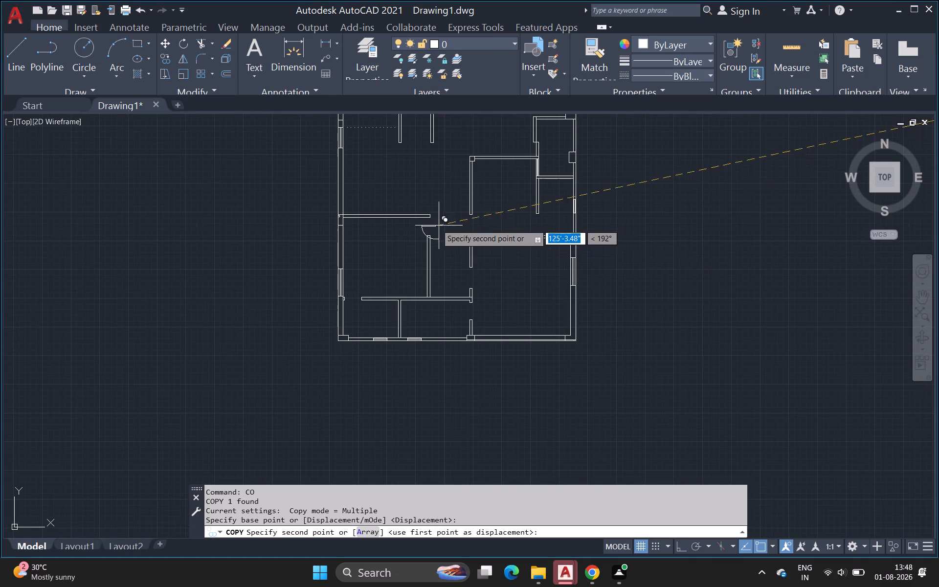
pyautogui.scroll(5, 435, 223)
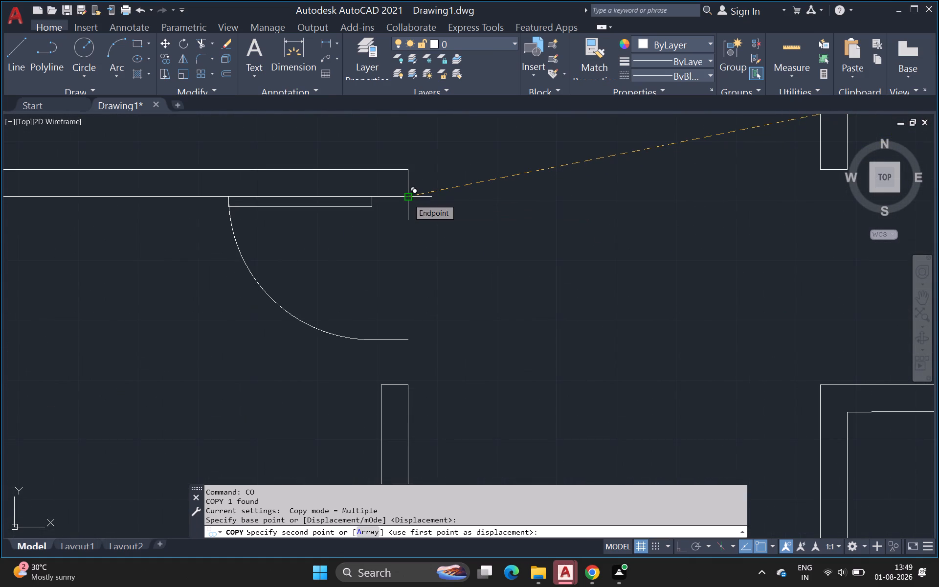
pyautogui.click(408, 199)
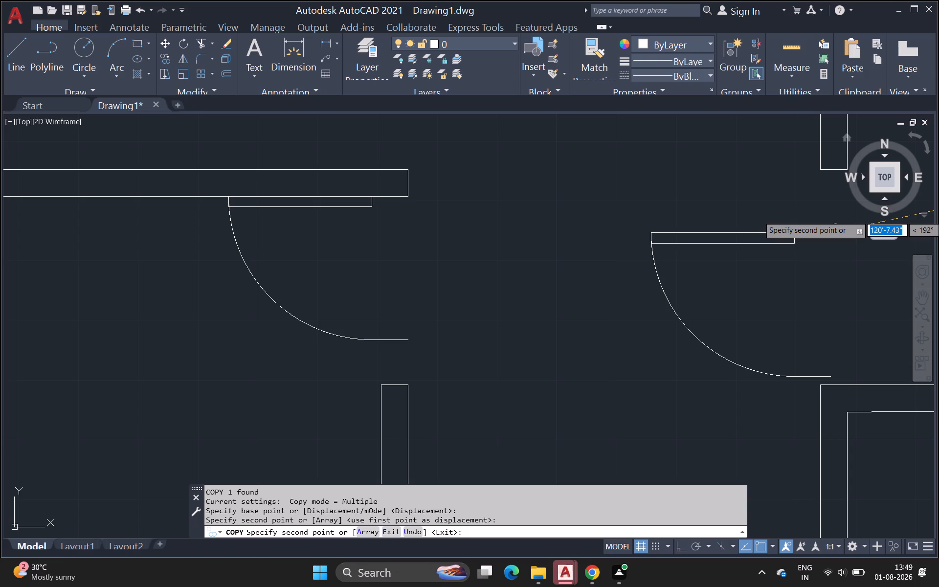
pyautogui.press('Escape')
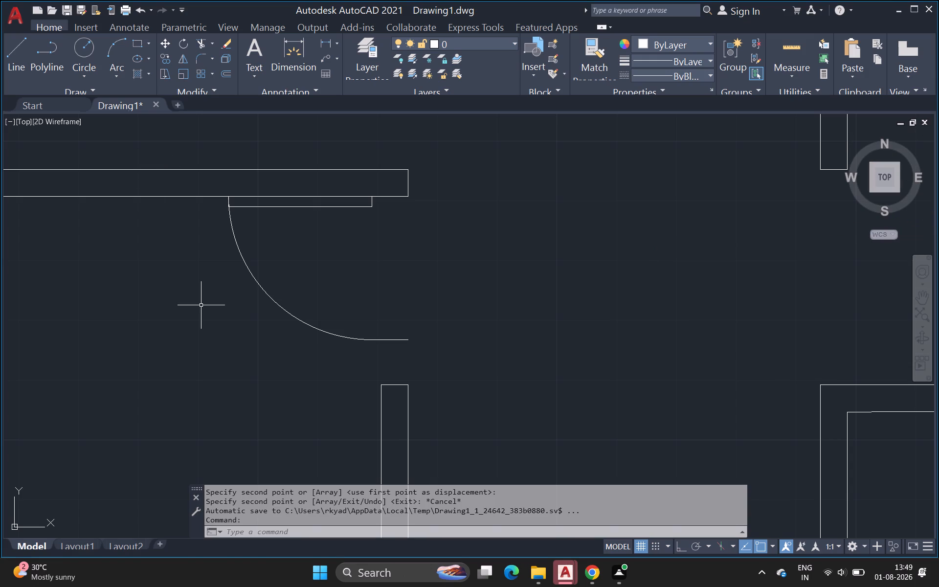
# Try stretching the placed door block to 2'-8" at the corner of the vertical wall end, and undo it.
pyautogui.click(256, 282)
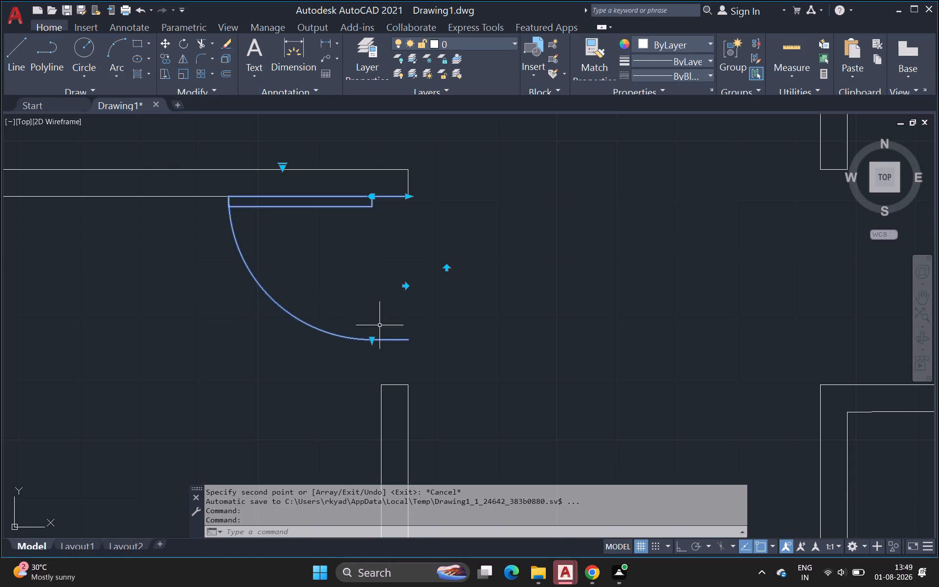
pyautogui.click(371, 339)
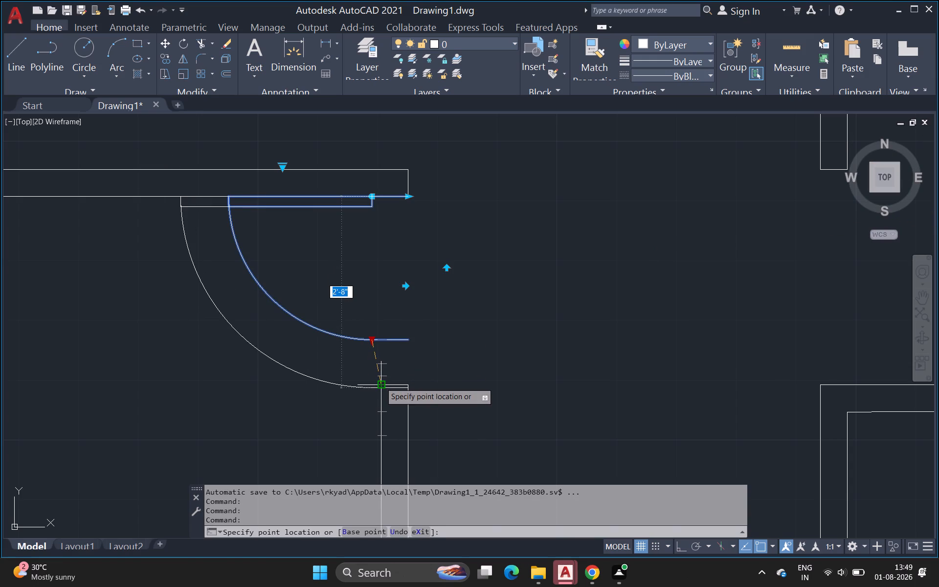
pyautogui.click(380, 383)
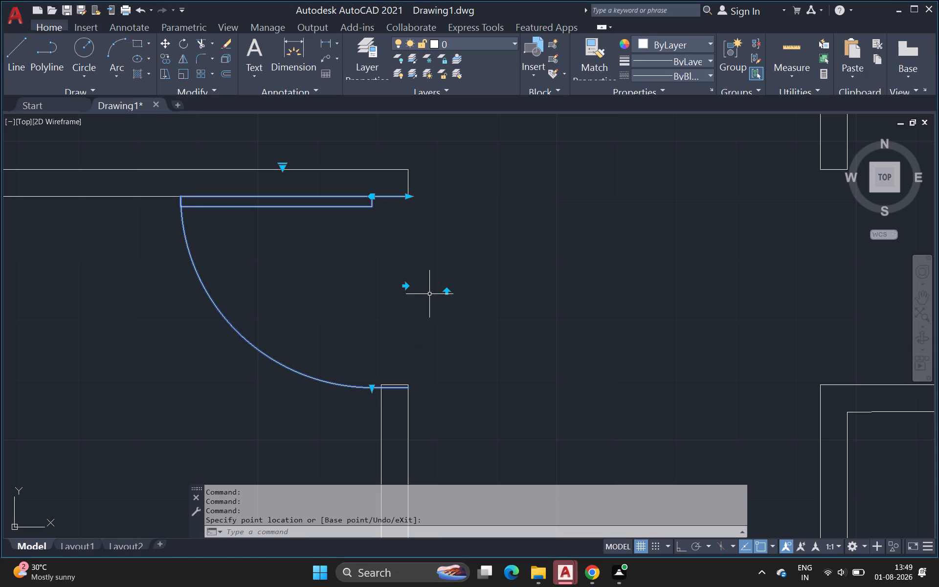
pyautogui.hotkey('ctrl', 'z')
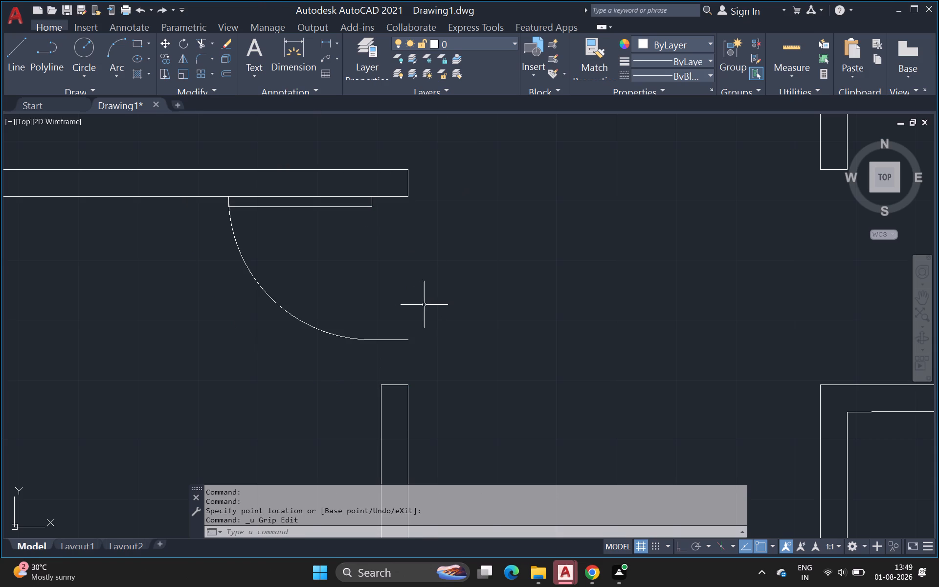
# Stretch the placed door block to the 2'-8" size, down to the top end of the vertical wall.
pyautogui.click(396, 339)
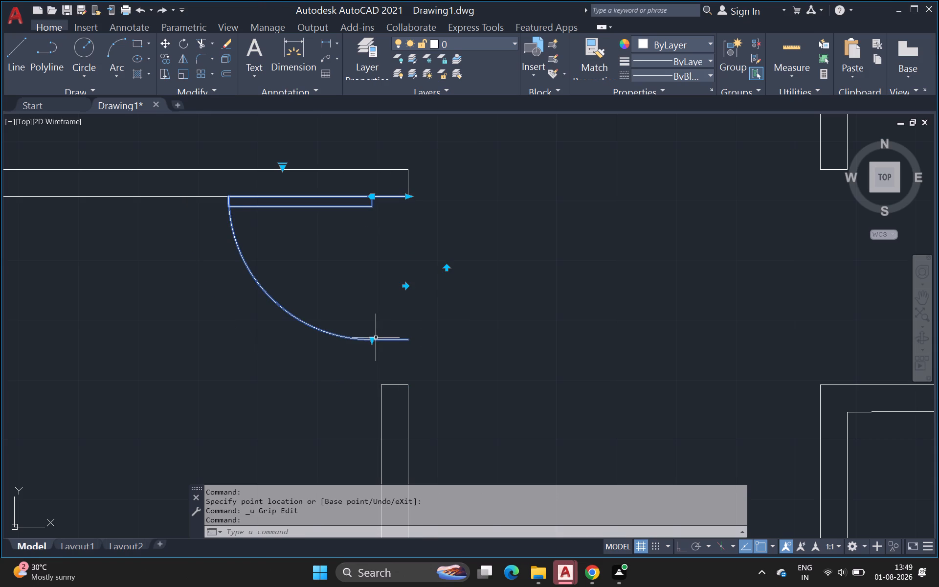
pyautogui.click(374, 341)
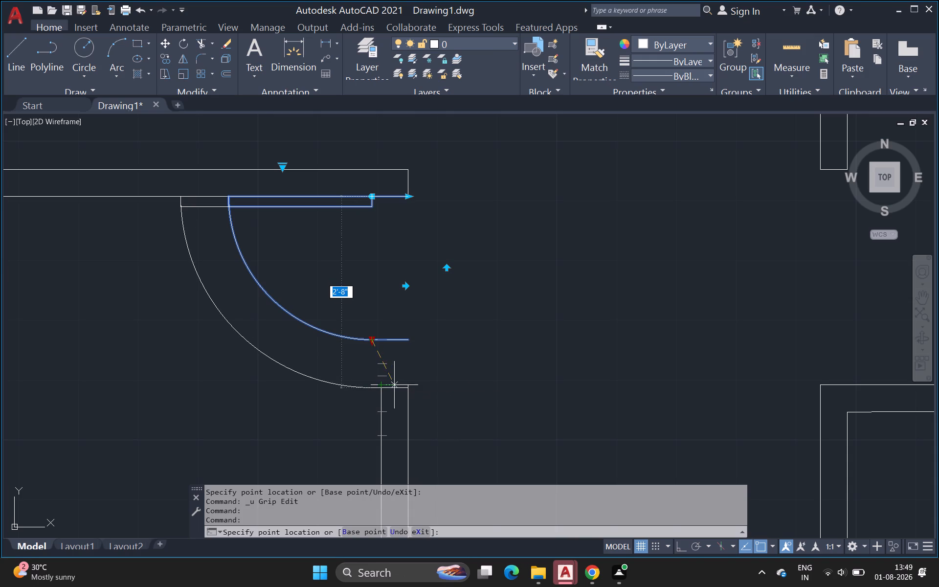
pyautogui.click(397, 383)
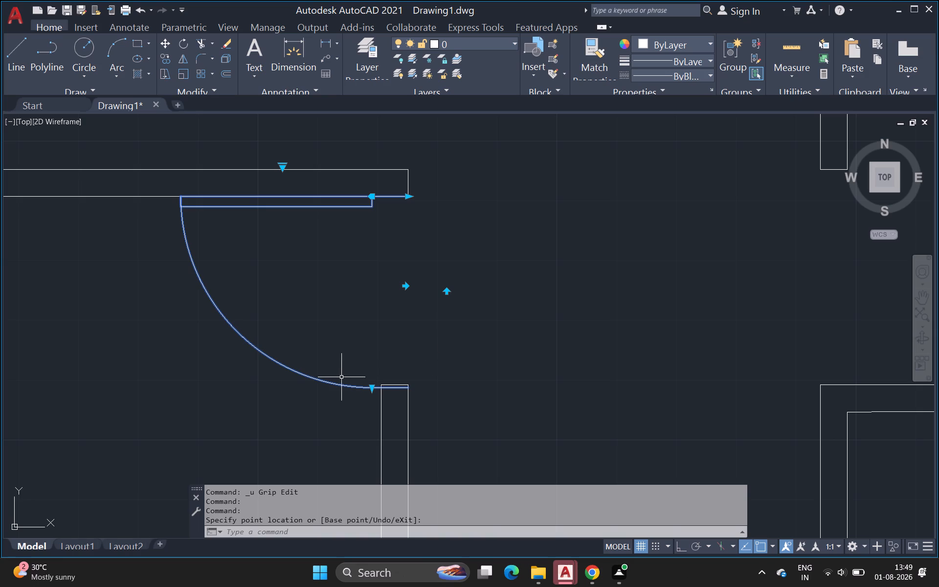
pyautogui.click(369, 385)
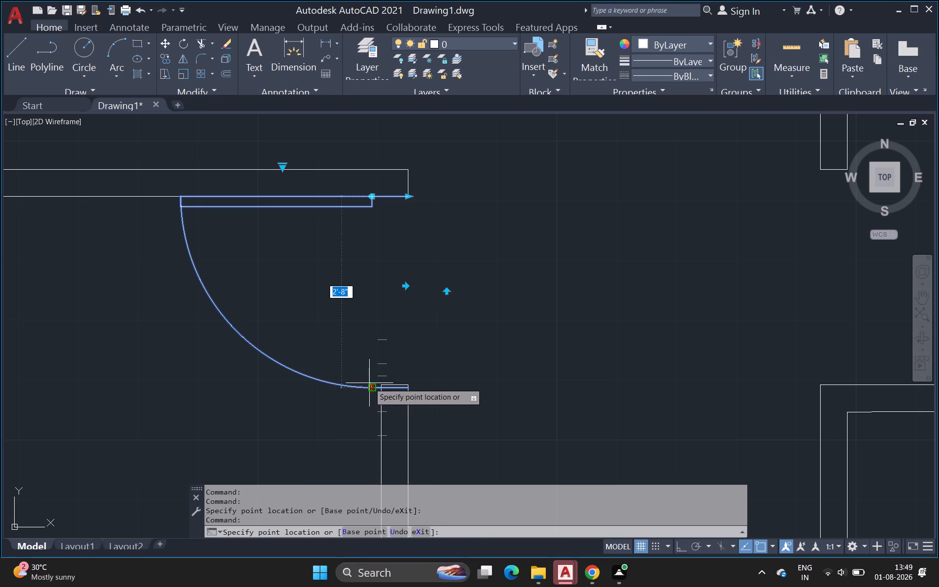
pyautogui.click(402, 383)
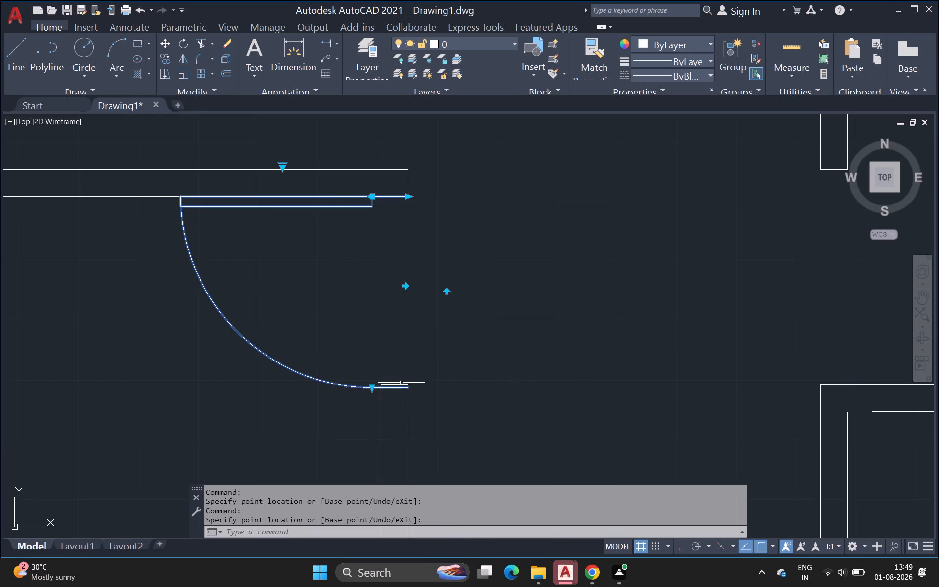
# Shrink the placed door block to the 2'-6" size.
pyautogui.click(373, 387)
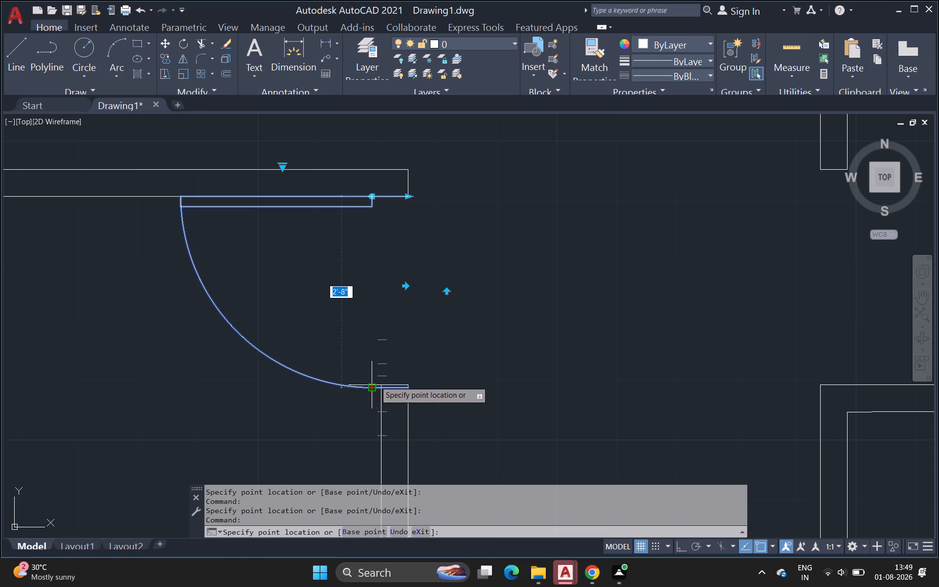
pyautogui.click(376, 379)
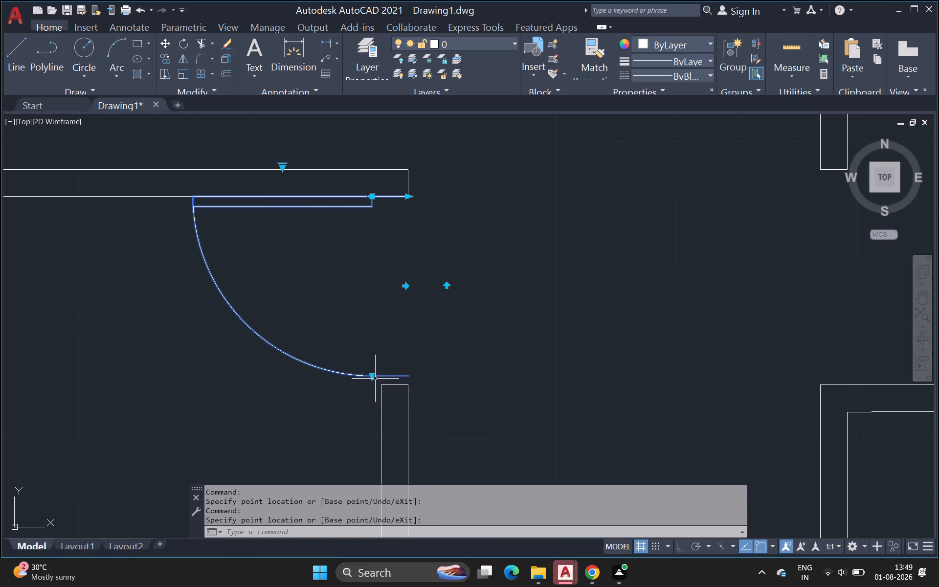
# Stretch the placed door block to the 2'-8" size at the vertical wall's end and deselect it.
pyautogui.click(372, 377)
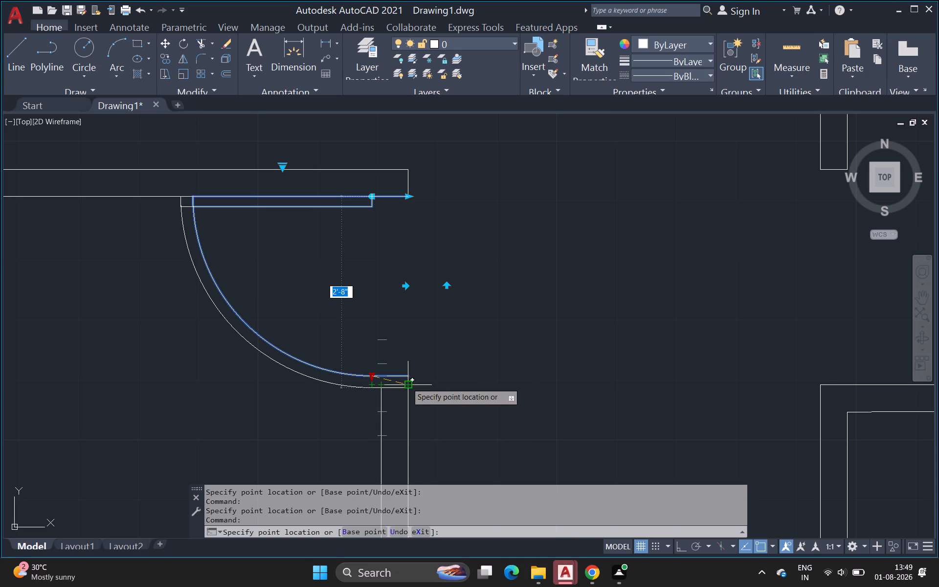
pyautogui.click(381, 386)
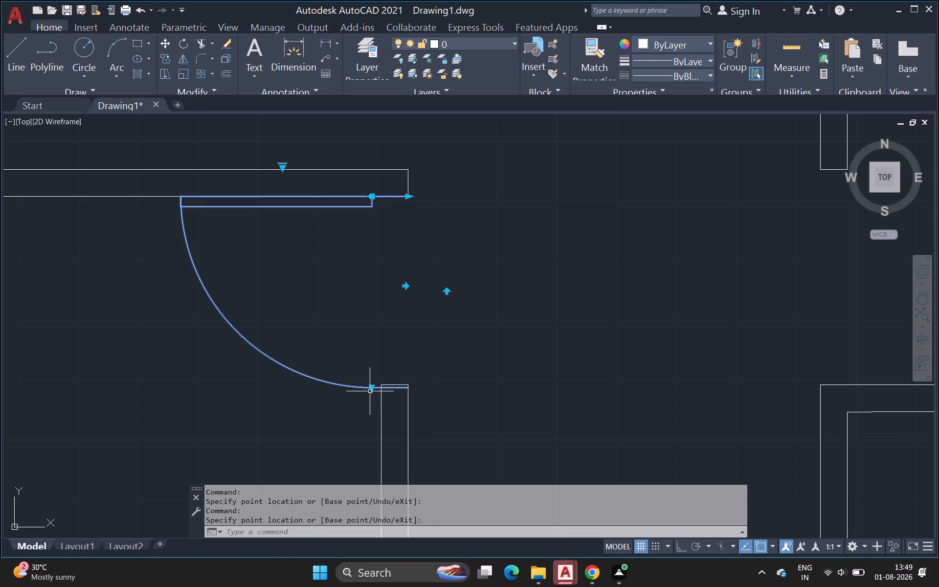
pyautogui.click(372, 390)
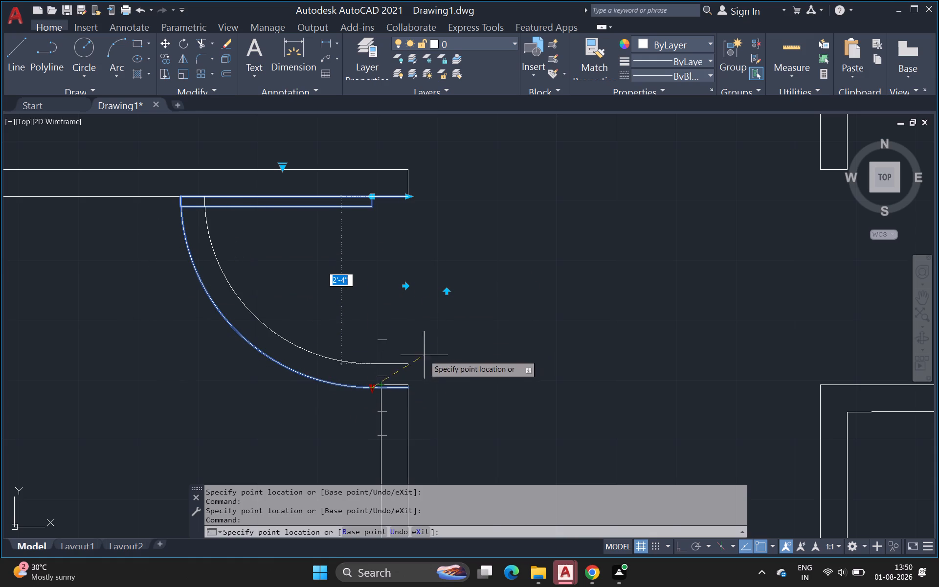
pyautogui.click(409, 385)
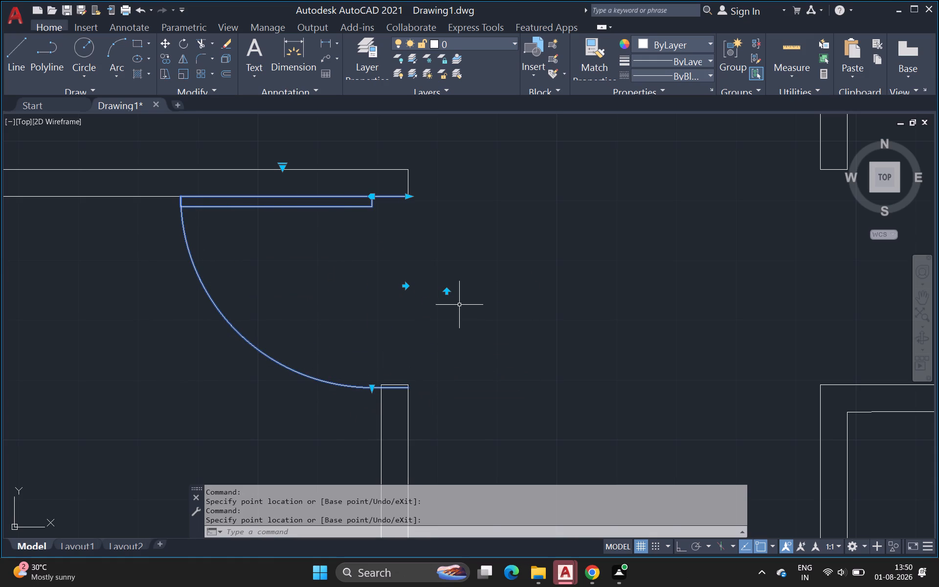
pyautogui.press('Escape')
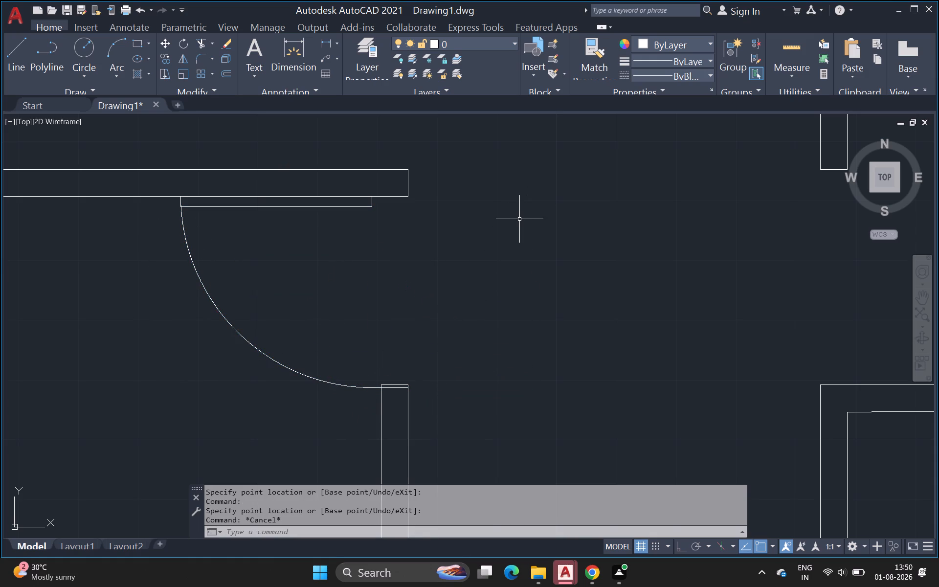
# Examine how the door block meets the vertical wall's end, and review the door openings across the whole floor plan.
pyautogui.scroll(5, 394, 384)
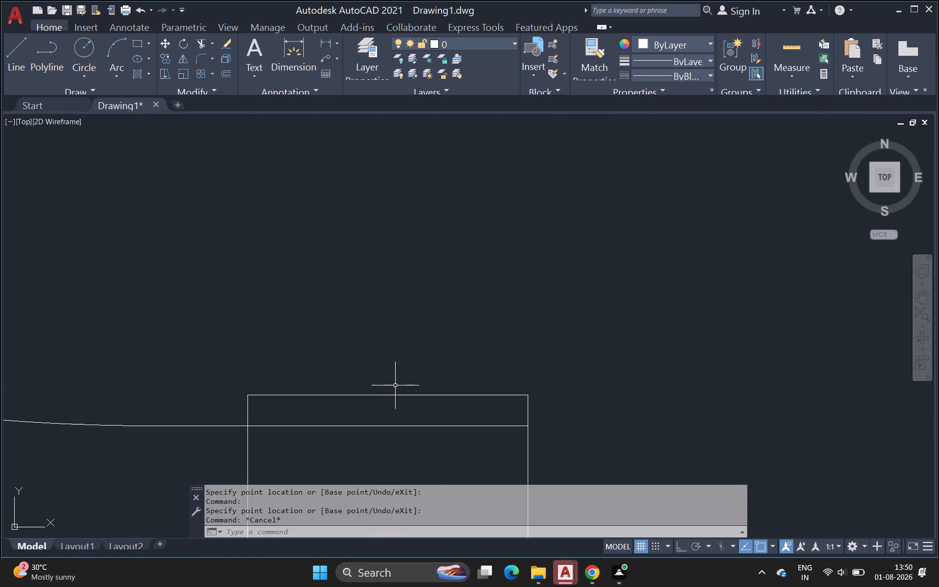
pyautogui.scroll(-1, 534, 390)
pyautogui.moveTo(537, 389); pyautogui.dragTo(594, 308, button='middle')
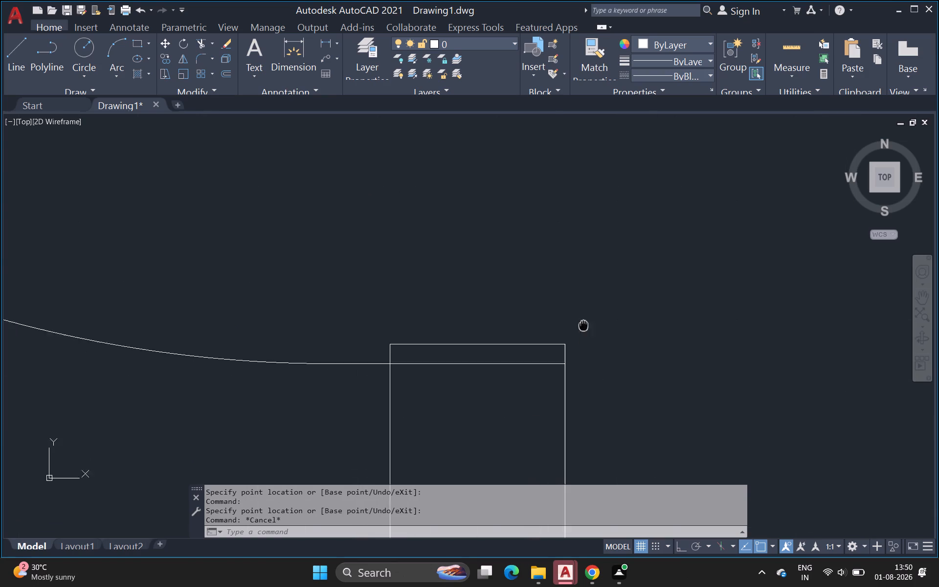
pyautogui.moveTo(594, 308); pyautogui.dragTo(621, 268, button='middle')
pyautogui.scroll(-12, 629, 277)
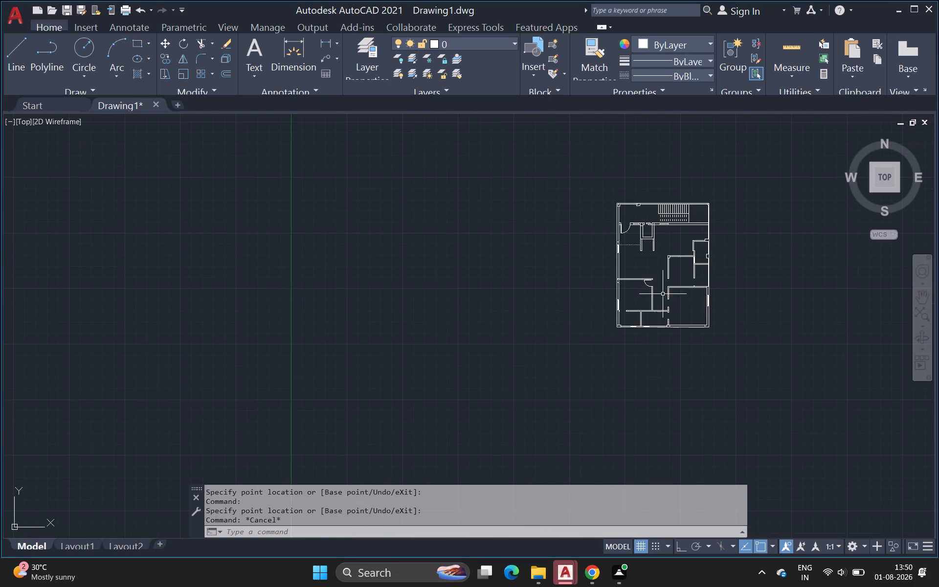
pyautogui.scroll(3, 664, 294)
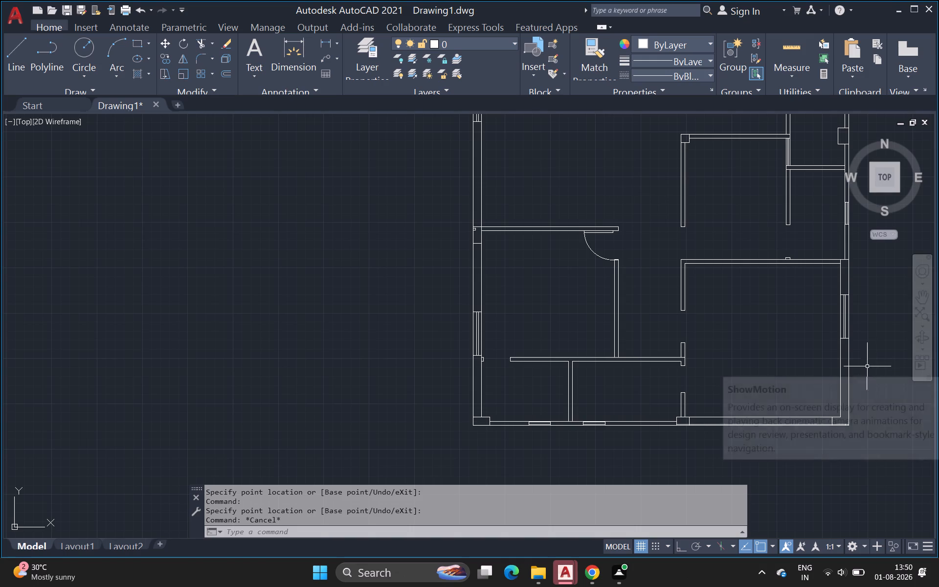
pyautogui.scroll(-2, 781, 335)
pyautogui.moveTo(780, 335); pyautogui.dragTo(702, 353, button='middle')
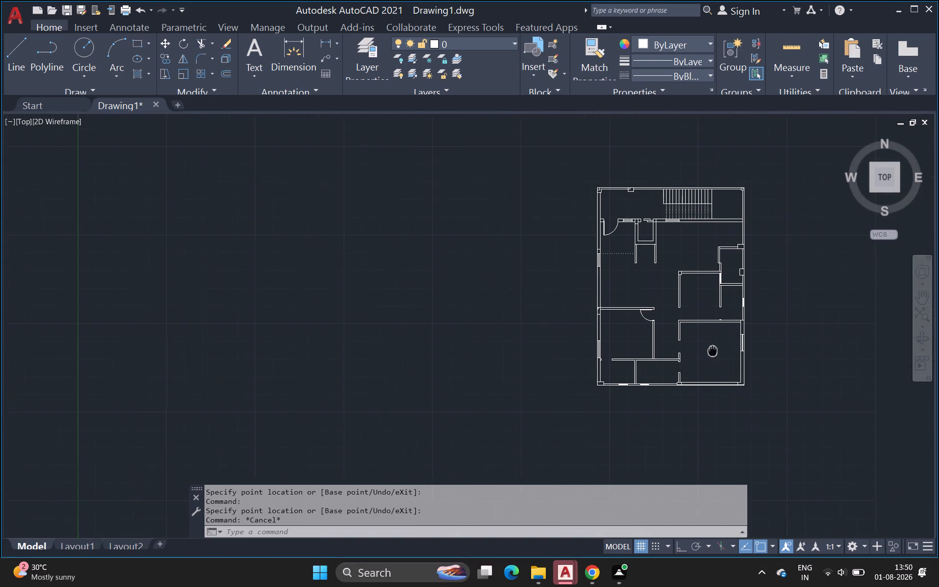
pyautogui.moveTo(702, 353); pyautogui.dragTo(613, 363, button='middle')
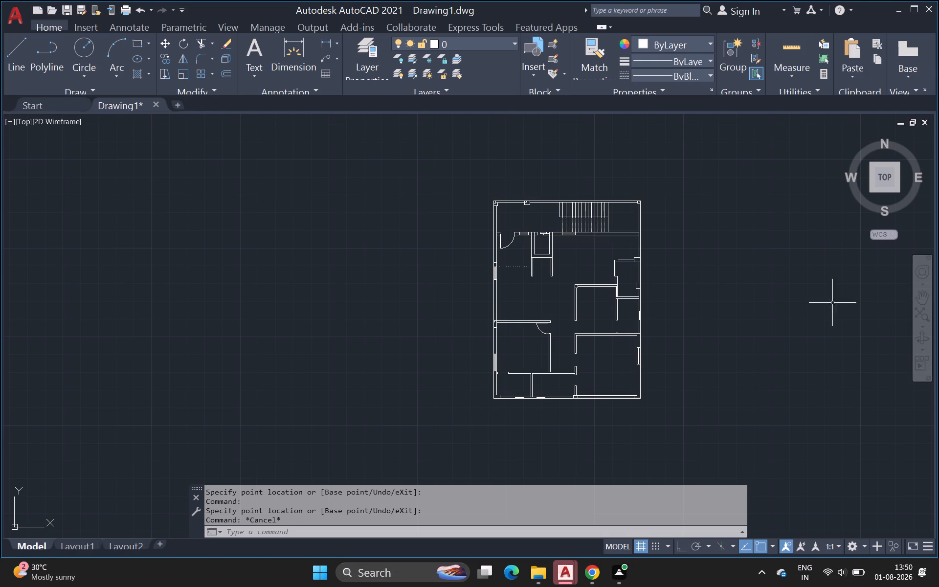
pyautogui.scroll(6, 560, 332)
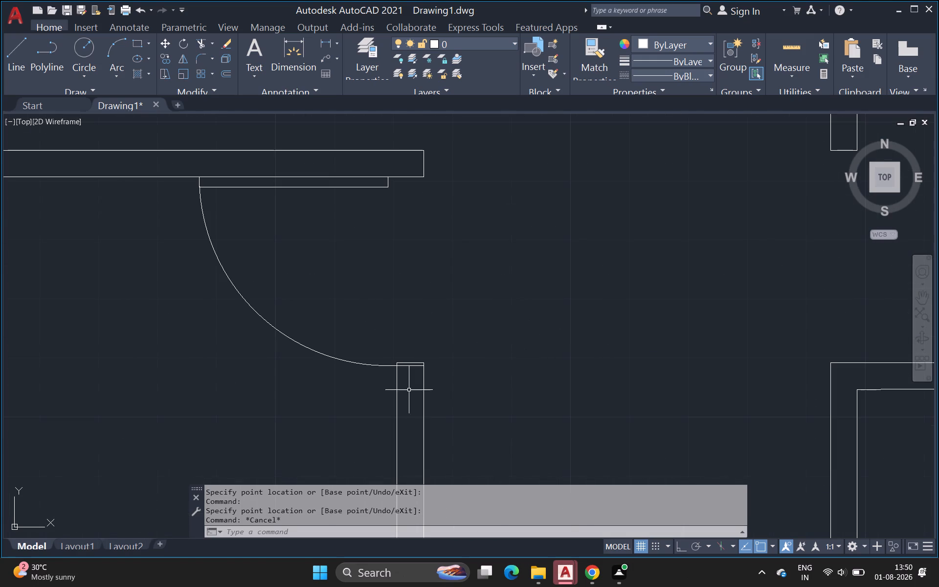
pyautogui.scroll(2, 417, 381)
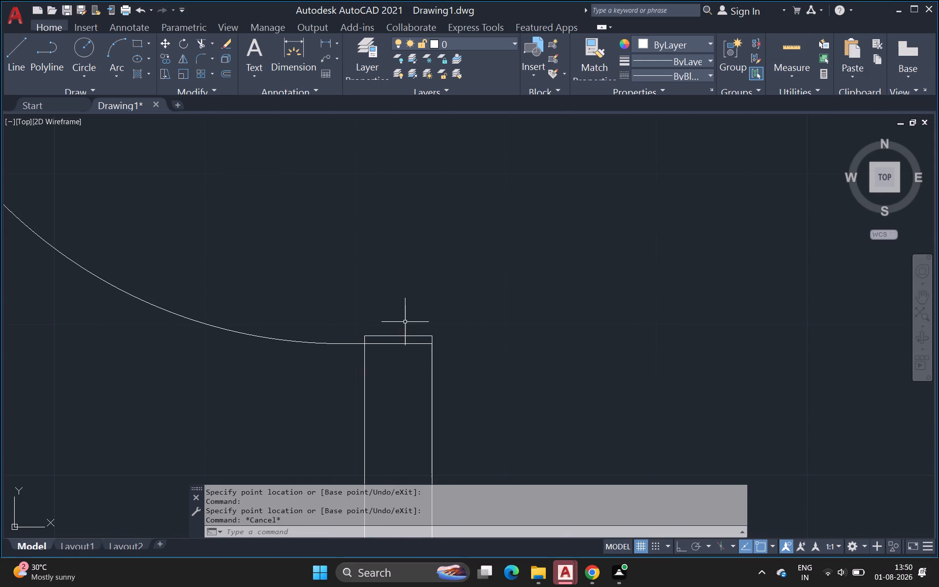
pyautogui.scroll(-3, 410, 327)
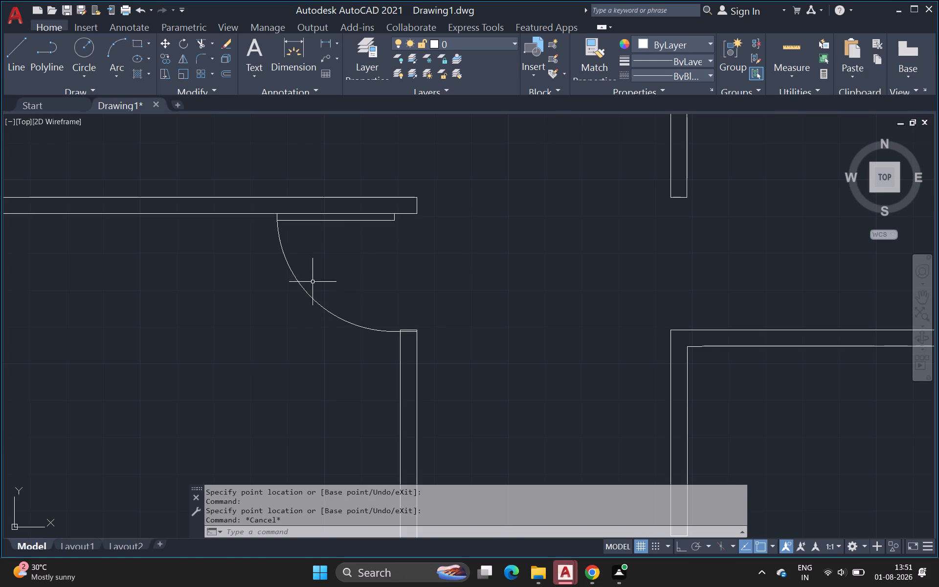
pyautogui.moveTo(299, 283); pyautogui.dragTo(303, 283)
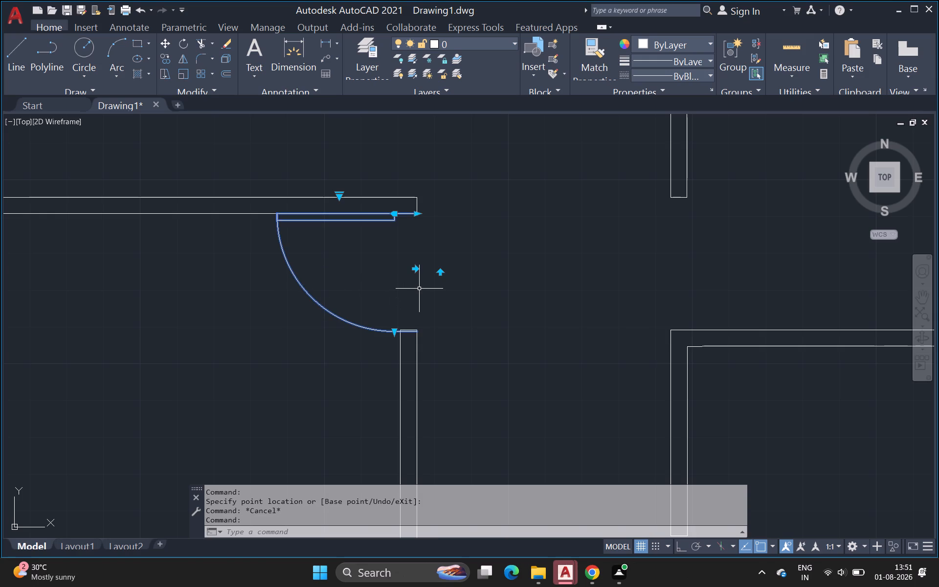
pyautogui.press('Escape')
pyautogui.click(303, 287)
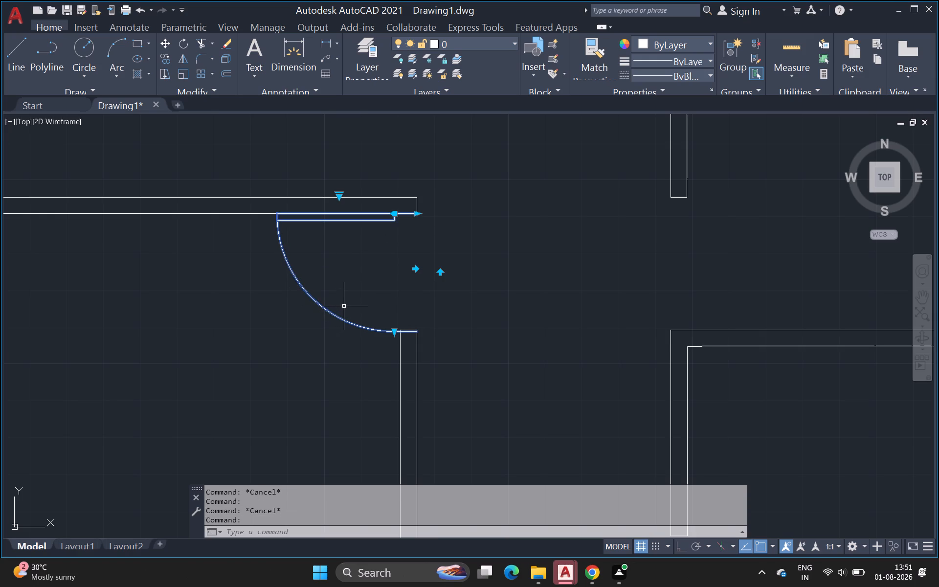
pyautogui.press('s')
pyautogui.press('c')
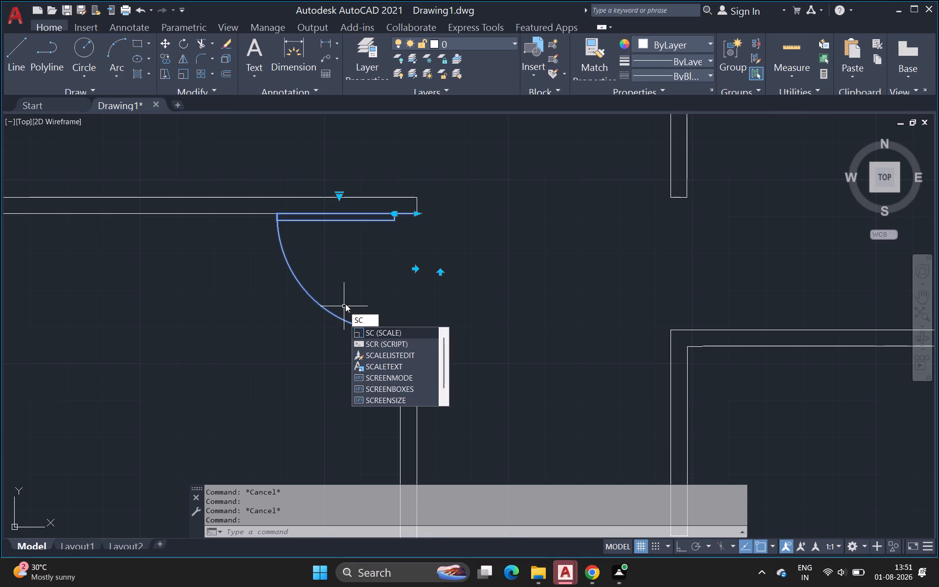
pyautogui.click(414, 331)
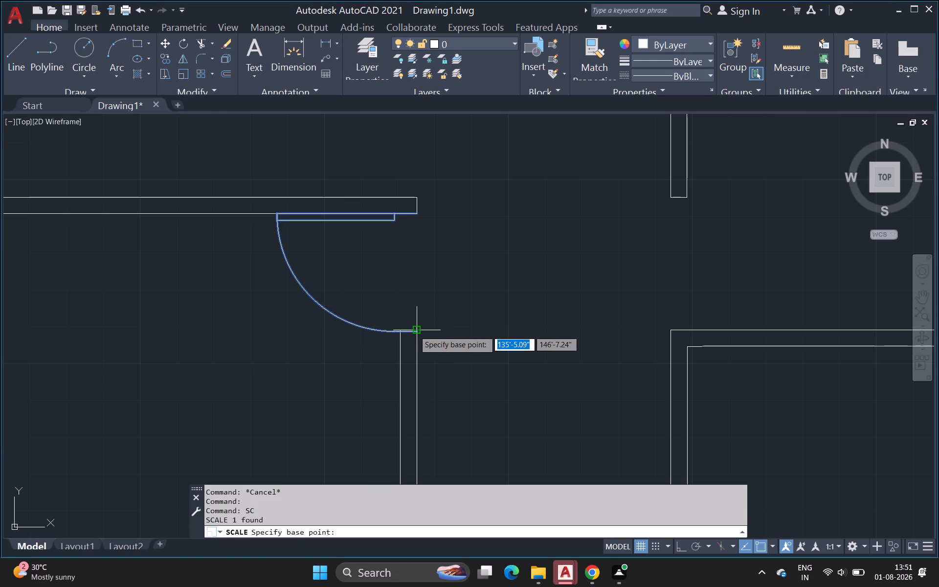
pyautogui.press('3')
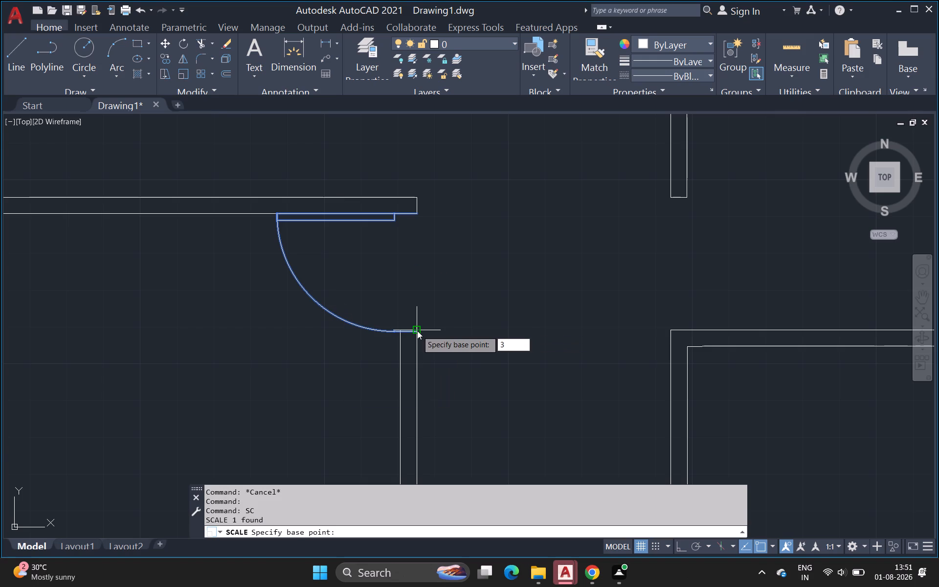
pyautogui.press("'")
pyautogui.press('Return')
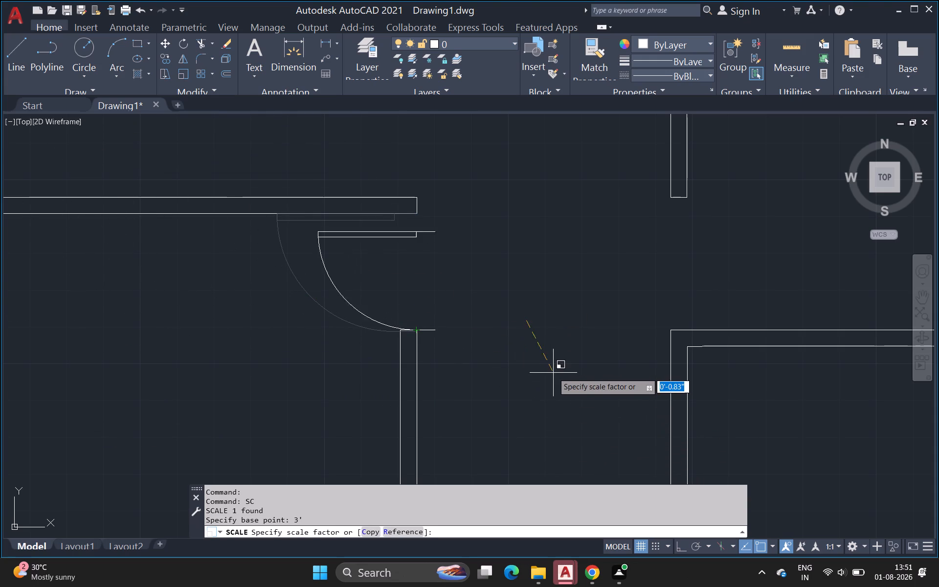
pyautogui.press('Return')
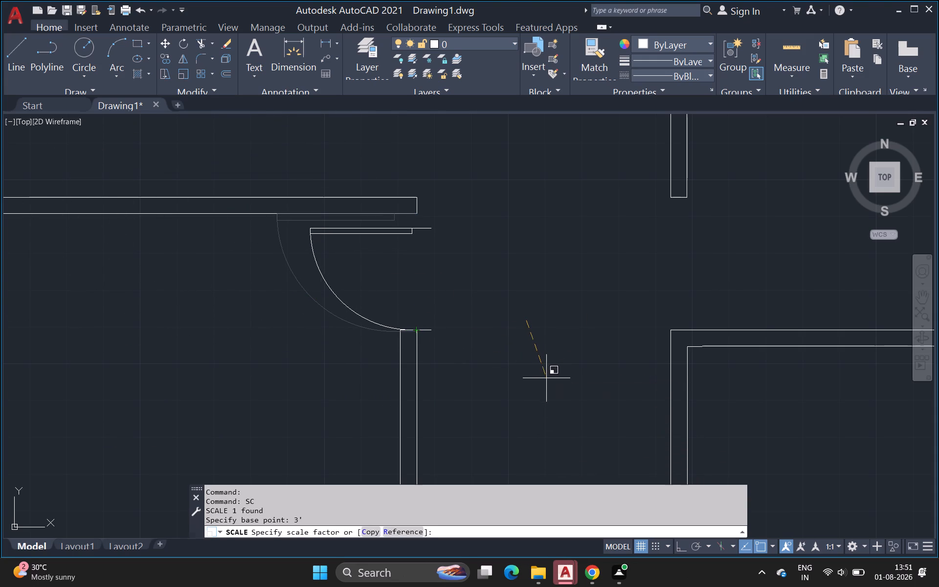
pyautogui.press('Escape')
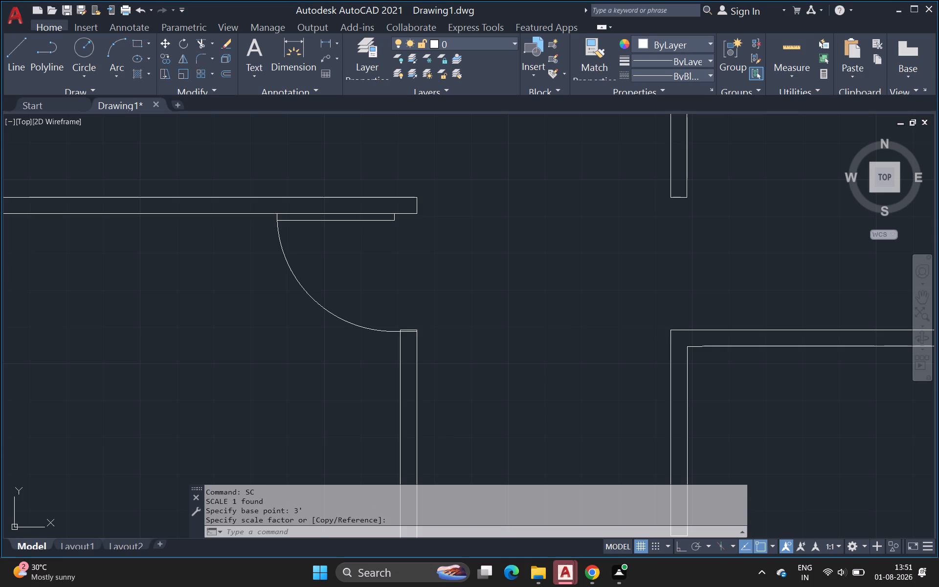
# Trim the vertical wall's end line and the two short side-line stubs projecting above the door block's jamb line.
pyautogui.scroll(4, 420, 332)
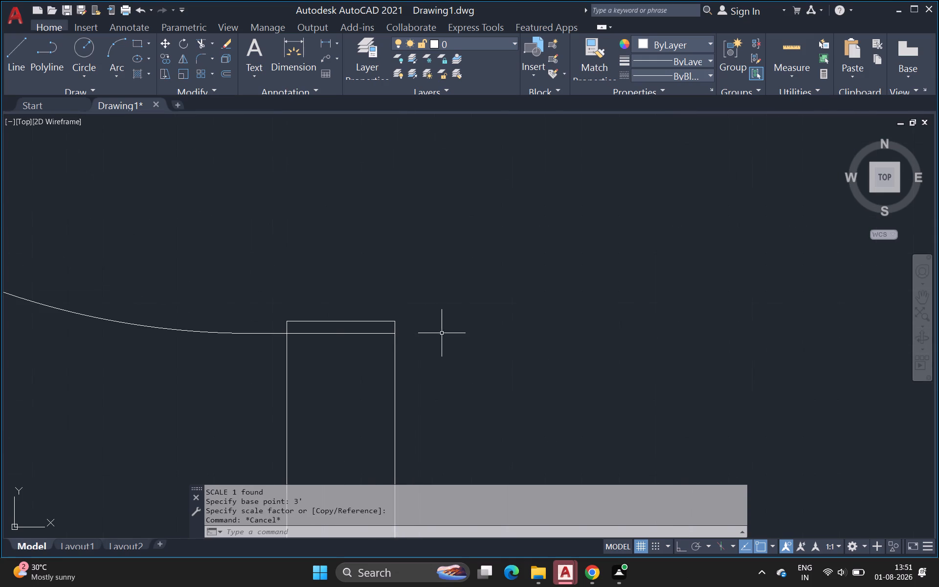
pyautogui.scroll(-5, 512, 361)
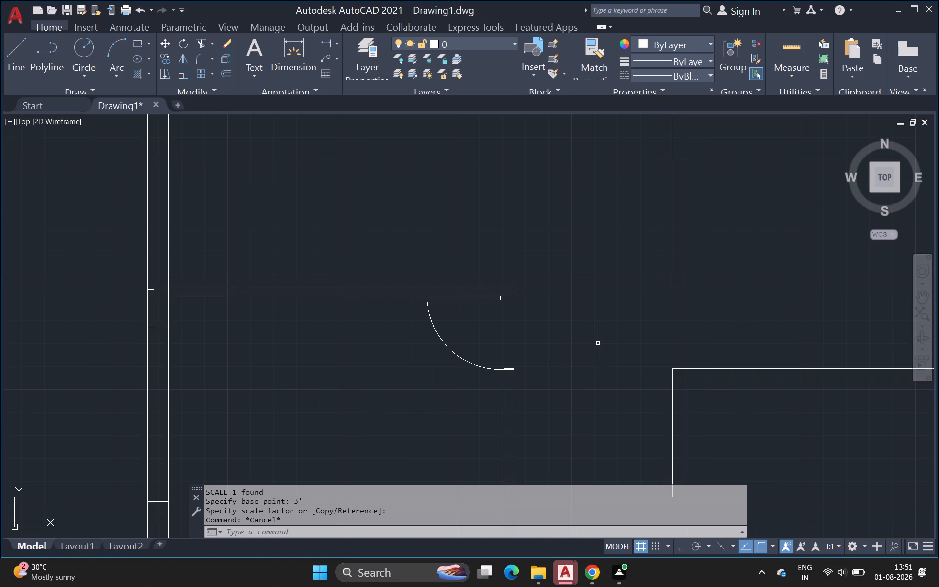
pyautogui.scroll(5, 541, 364)
pyautogui.moveTo(389, 398); pyautogui.dragTo(473, 360, button='middle')
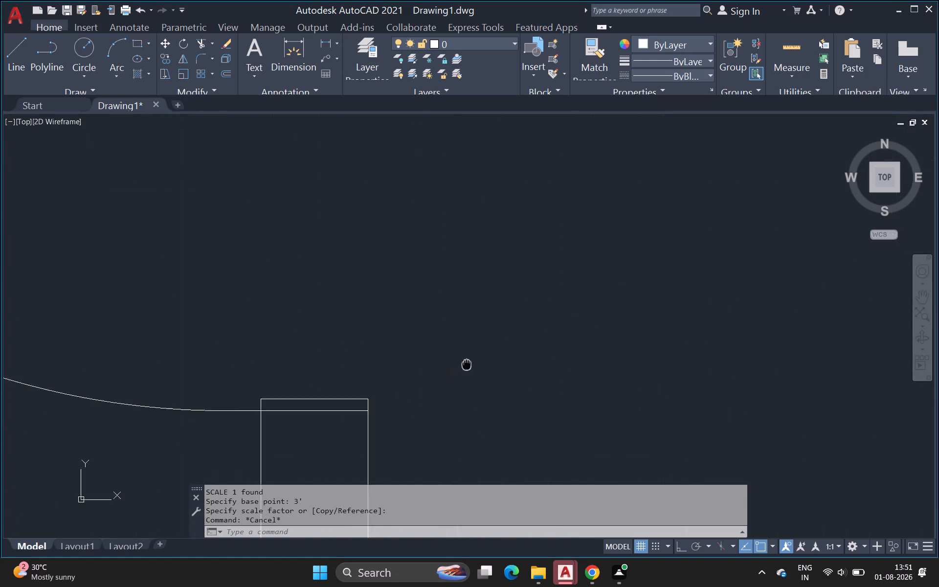
pyautogui.moveTo(473, 360); pyautogui.dragTo(557, 286, button='middle')
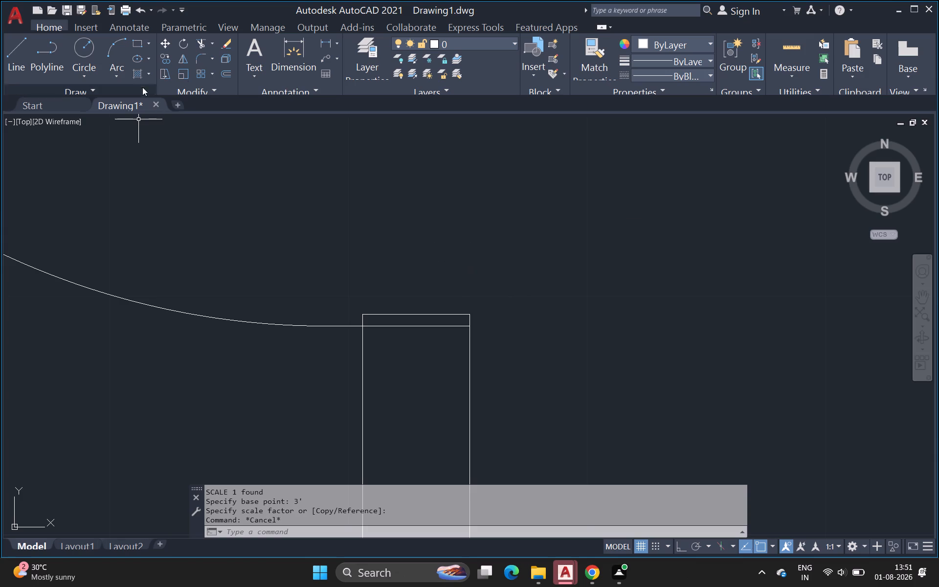
pyautogui.write('tr')
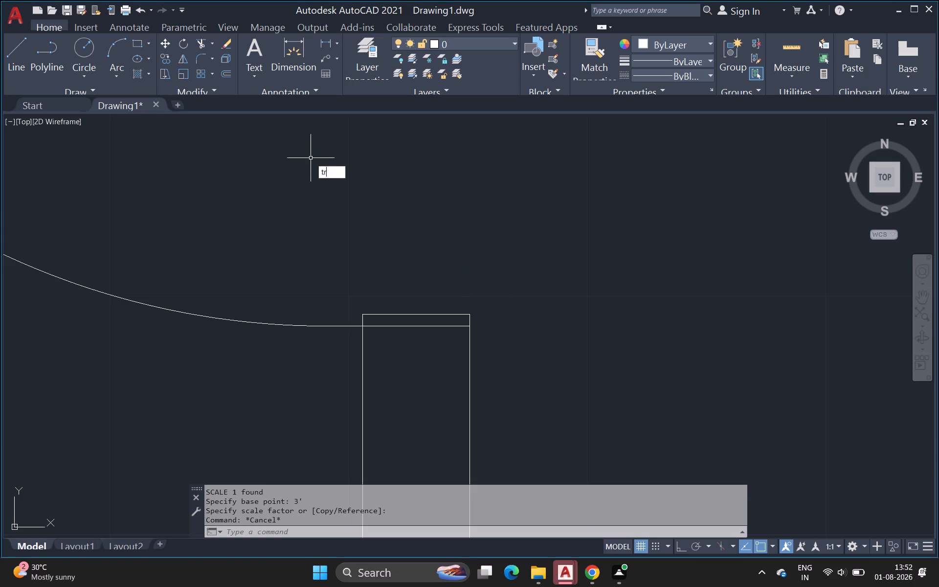
pyautogui.press('Return')
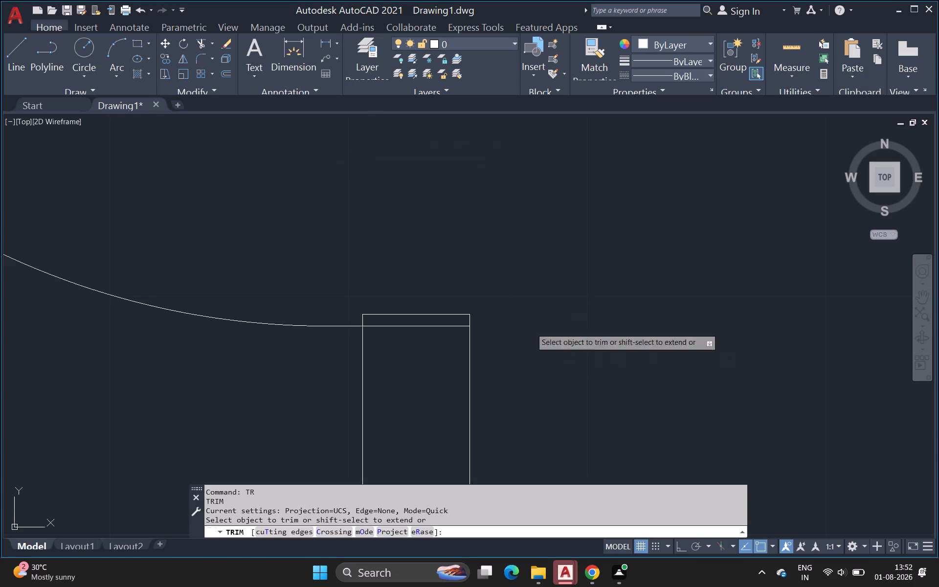
pyautogui.click(468, 319)
pyautogui.click(455, 316)
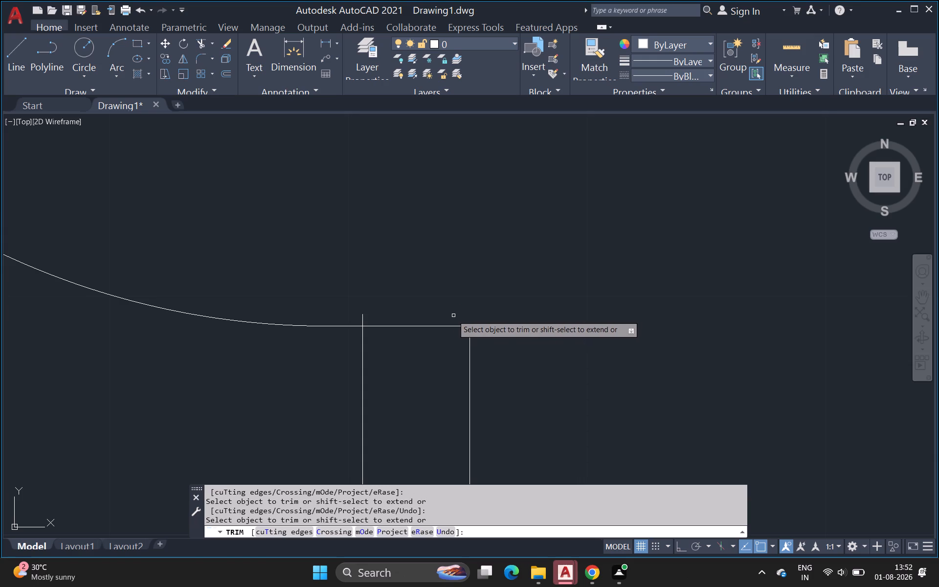
pyautogui.click(363, 319)
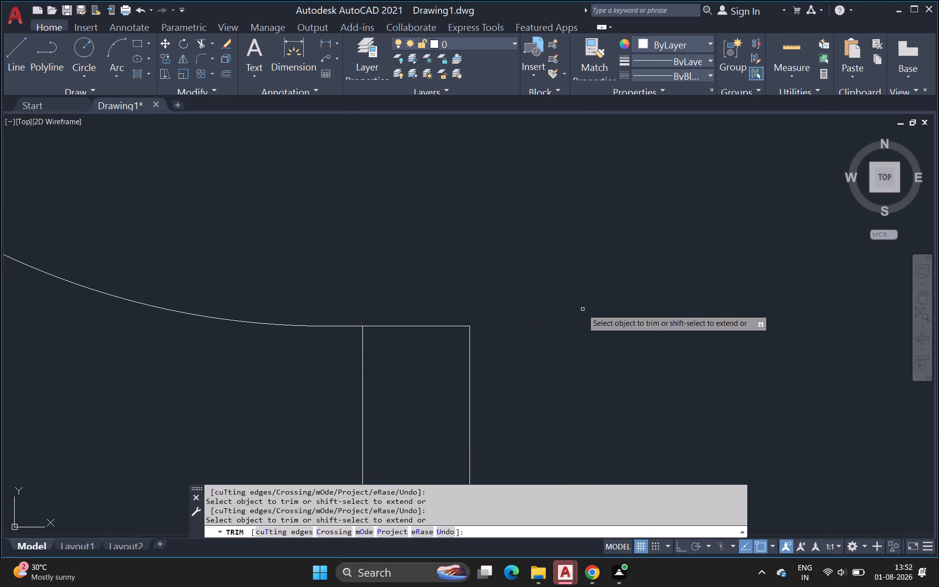
pyautogui.scroll(-4, 582, 310)
pyautogui.moveTo(580, 313); pyautogui.dragTo(577, 172, button='middle')
pyautogui.scroll(-1, 644, 210)
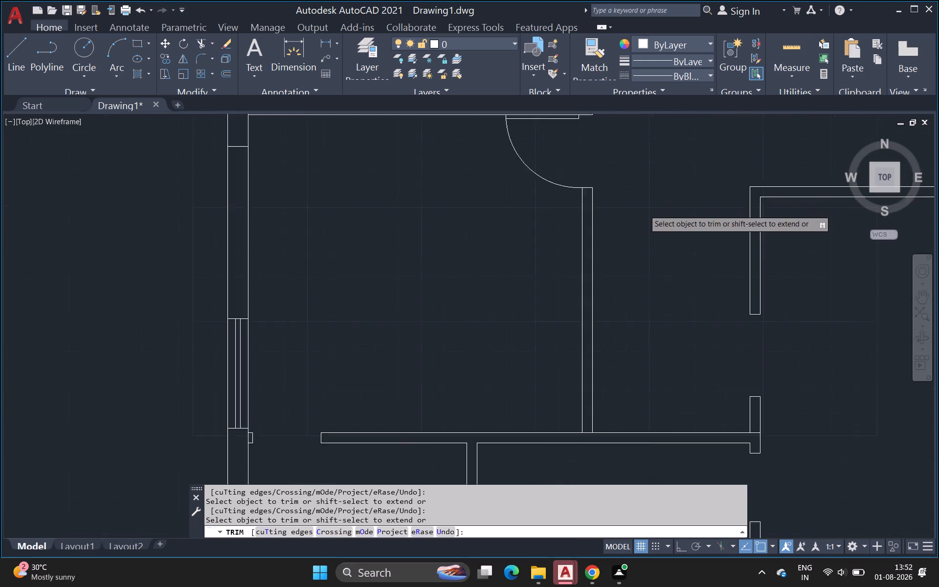
pyautogui.scroll(-2, 643, 213)
pyautogui.moveTo(642, 213); pyautogui.dragTo(468, 224, button='middle')
pyautogui.scroll(1, 468, 224)
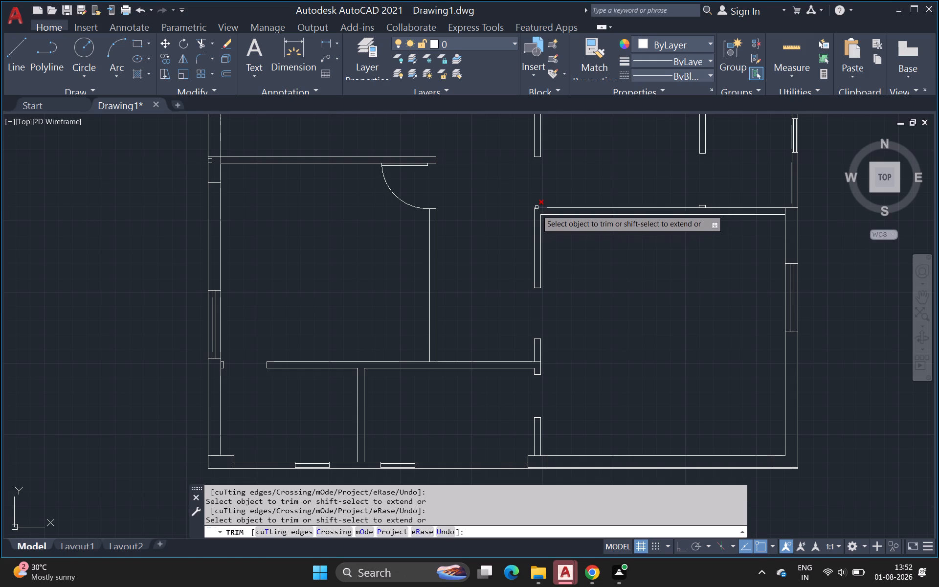
pyautogui.press('Escape')
# Move the seven loose door blocks about 84' west so they sit just beside the floor plan's east wall.
pyautogui.scroll(-1, 851, 410)
pyautogui.scroll(-1, 844, 369)
pyautogui.moveTo(844, 369); pyautogui.dragTo(840, 369, button='middle')
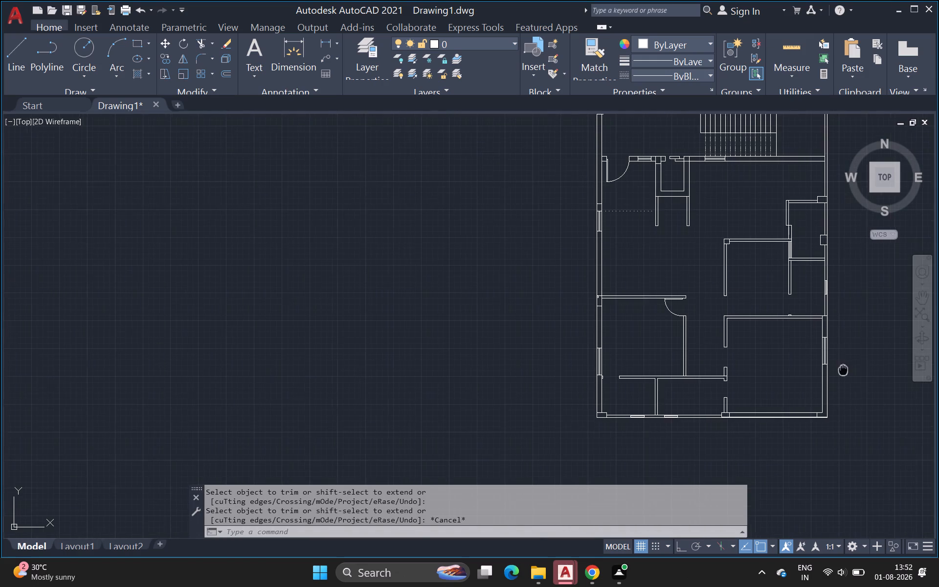
pyautogui.moveTo(840, 369); pyautogui.dragTo(555, 392, button='middle')
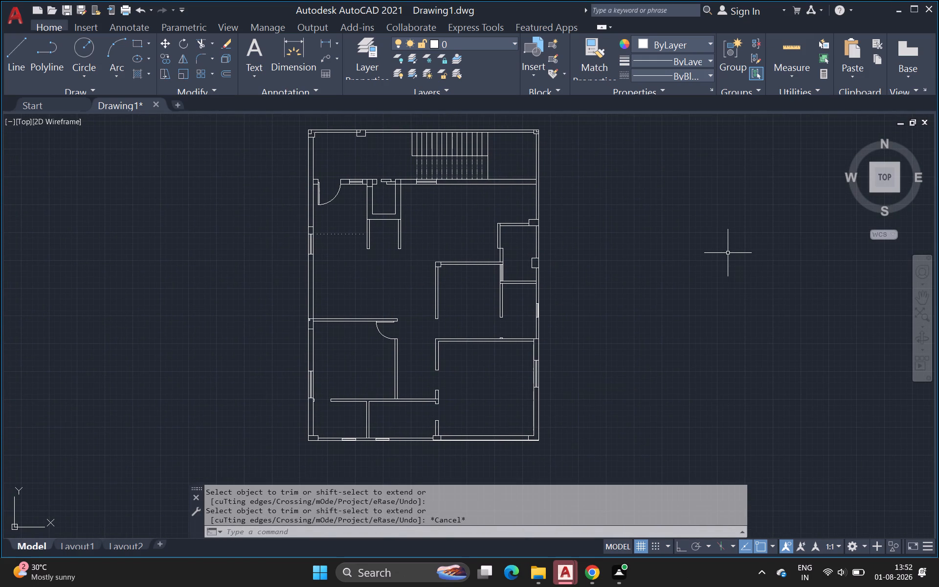
pyautogui.moveTo(743, 251); pyautogui.dragTo(717, 284, button='middle')
pyautogui.scroll(-1, 743, 254)
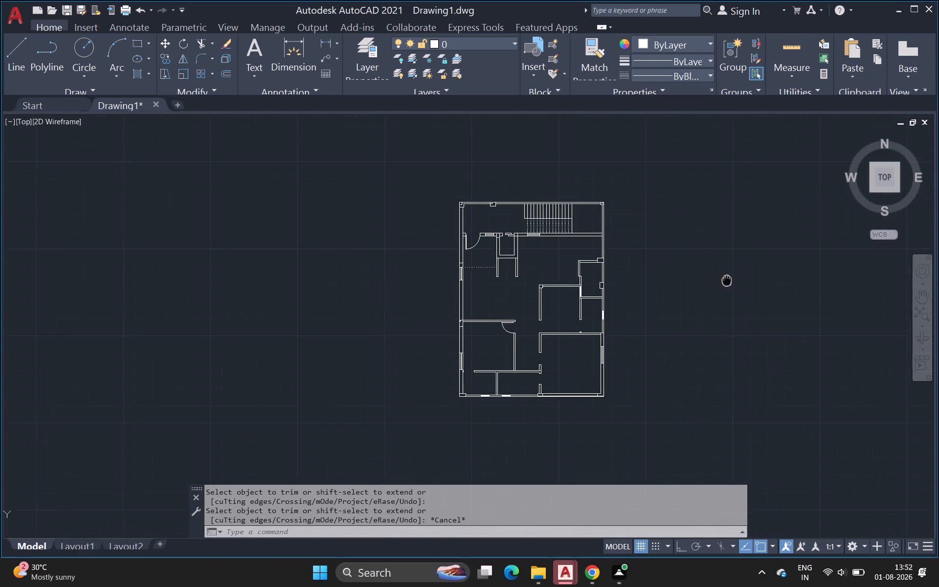
pyautogui.moveTo(717, 284); pyautogui.dragTo(489, 327, button='middle')
pyautogui.scroll(-1, 736, 194)
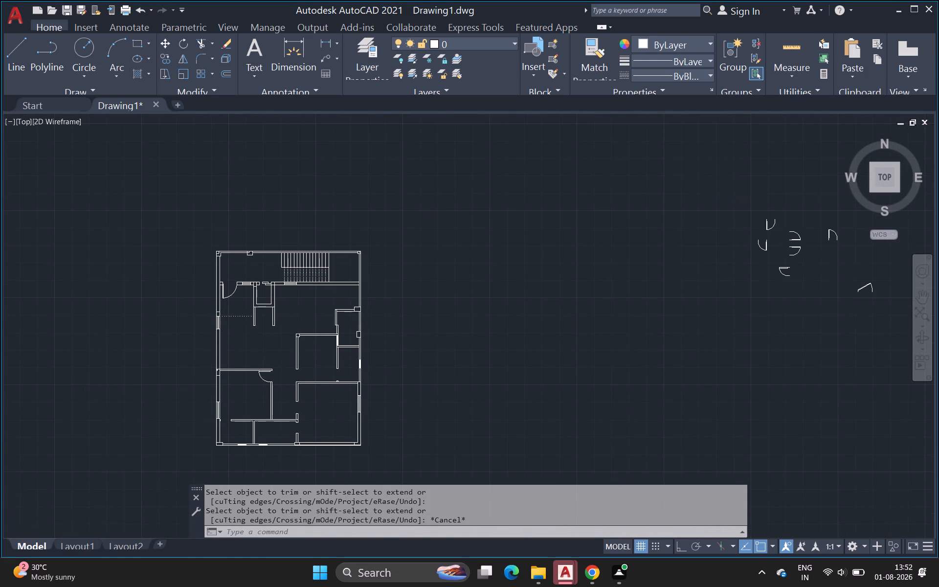
pyautogui.moveTo(734, 196); pyautogui.dragTo(670, 205, button='middle')
pyautogui.moveTo(652, 196); pyautogui.dragTo(664, 196)
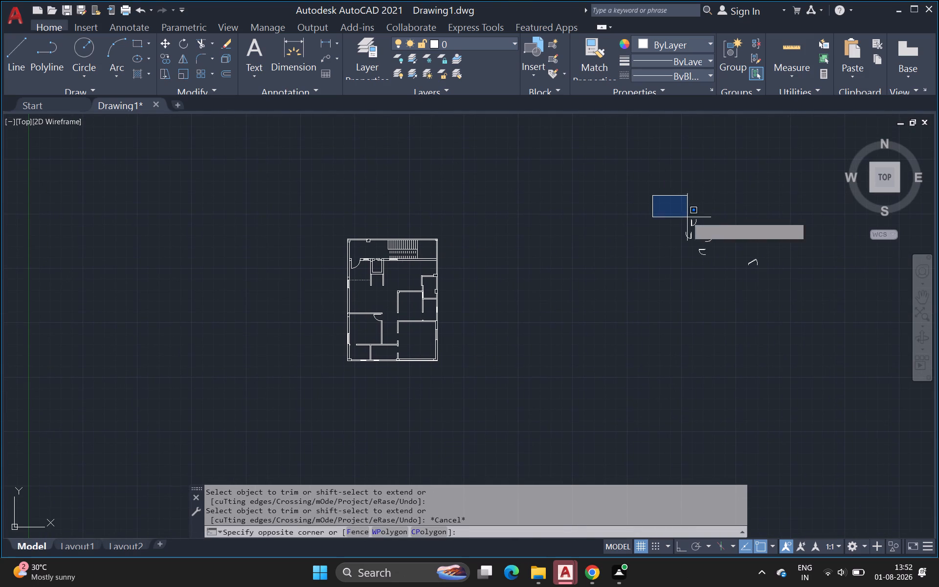
pyautogui.click(786, 302)
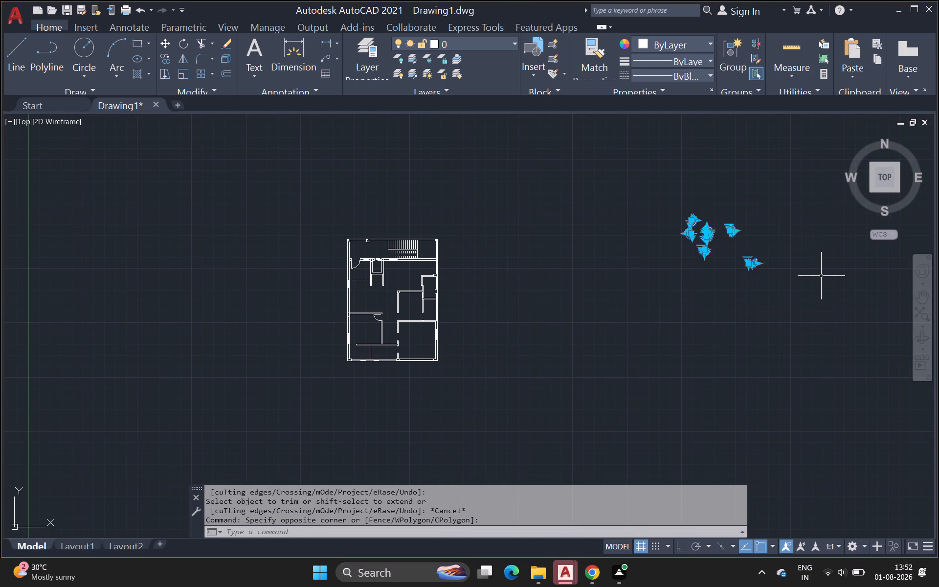
pyautogui.write('m')
pyautogui.press('space')
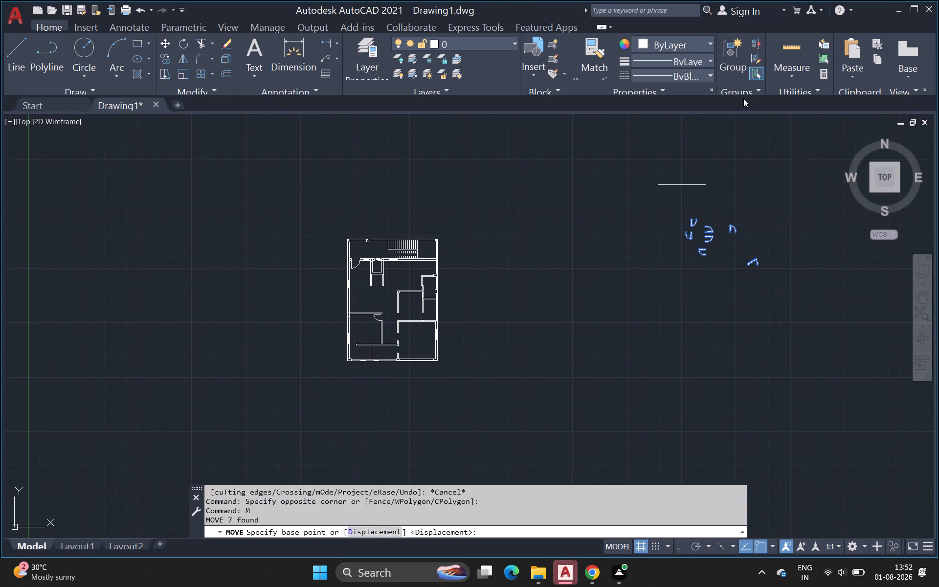
pyautogui.click(755, 259)
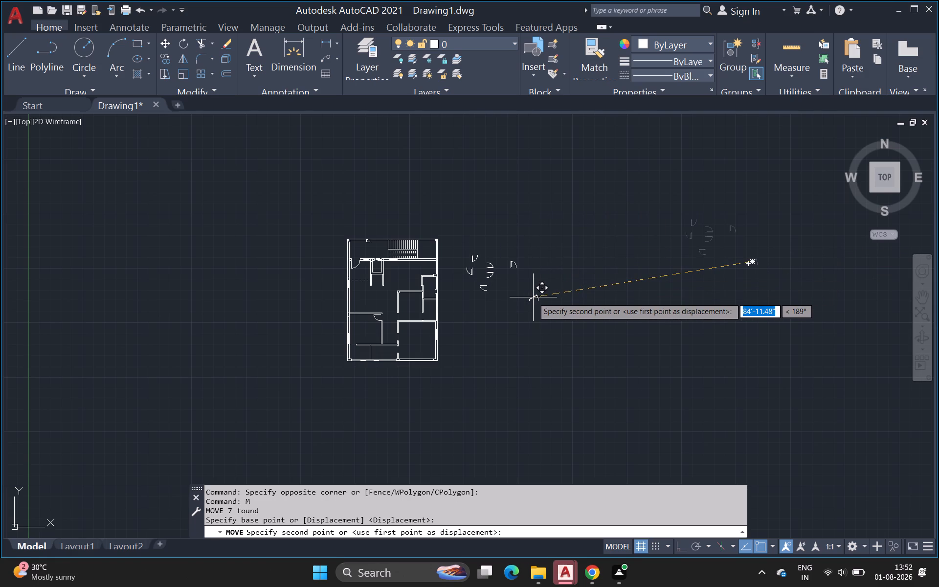
pyautogui.click(536, 297)
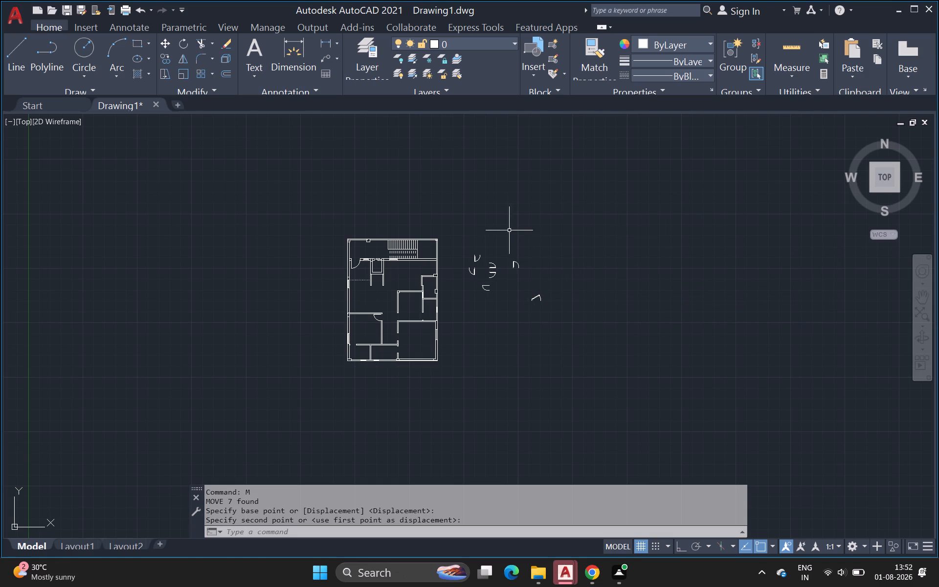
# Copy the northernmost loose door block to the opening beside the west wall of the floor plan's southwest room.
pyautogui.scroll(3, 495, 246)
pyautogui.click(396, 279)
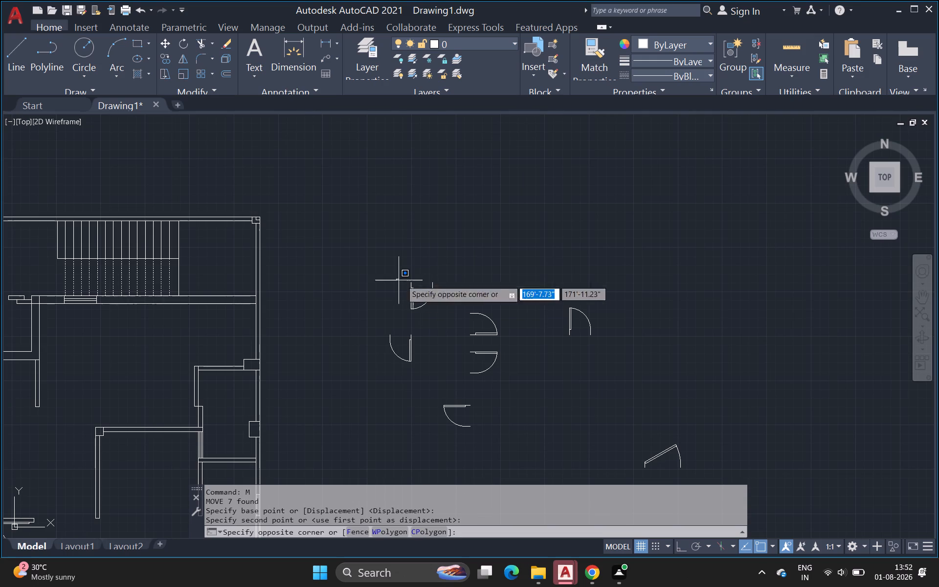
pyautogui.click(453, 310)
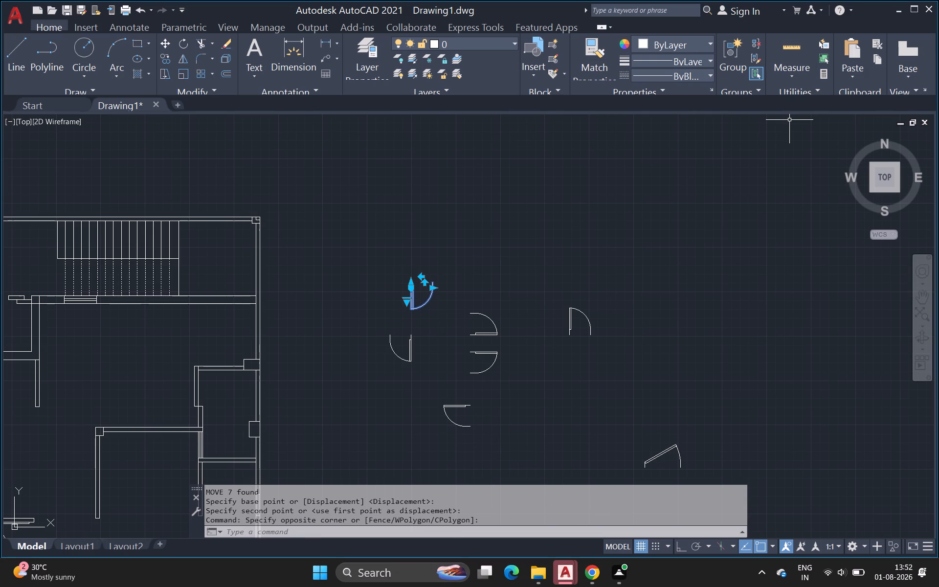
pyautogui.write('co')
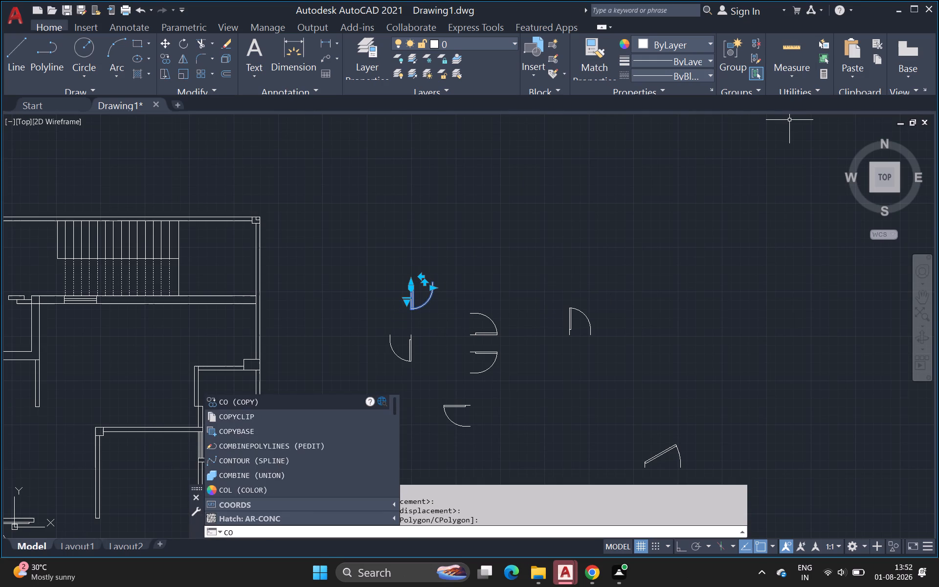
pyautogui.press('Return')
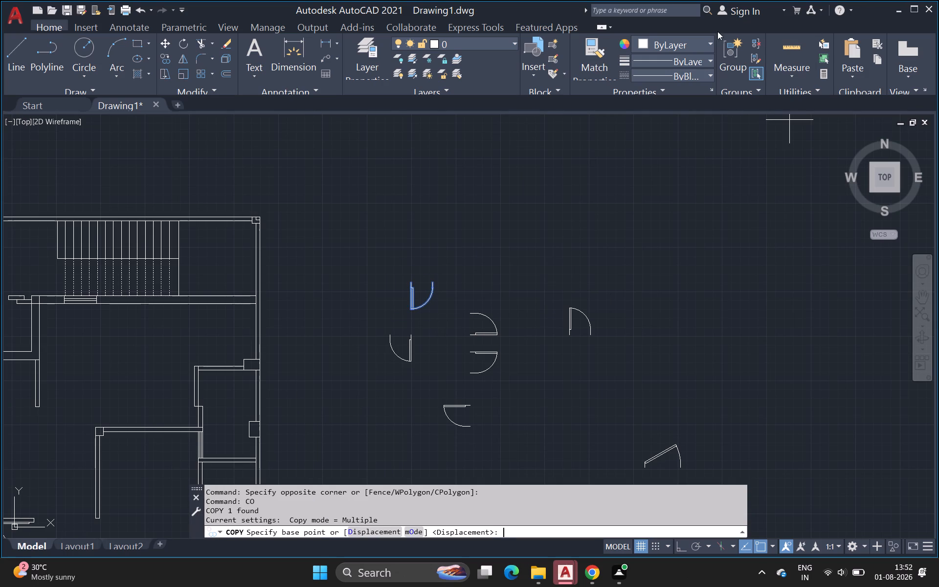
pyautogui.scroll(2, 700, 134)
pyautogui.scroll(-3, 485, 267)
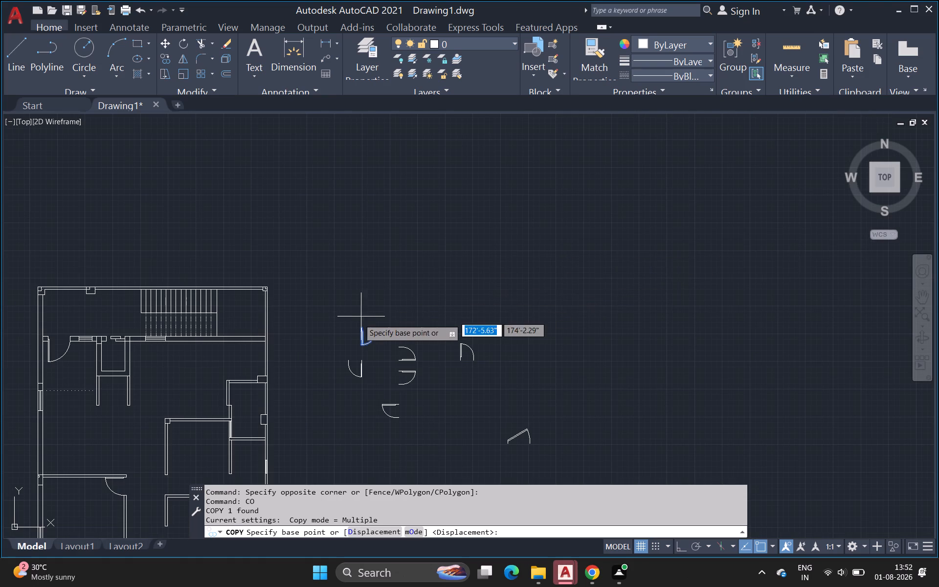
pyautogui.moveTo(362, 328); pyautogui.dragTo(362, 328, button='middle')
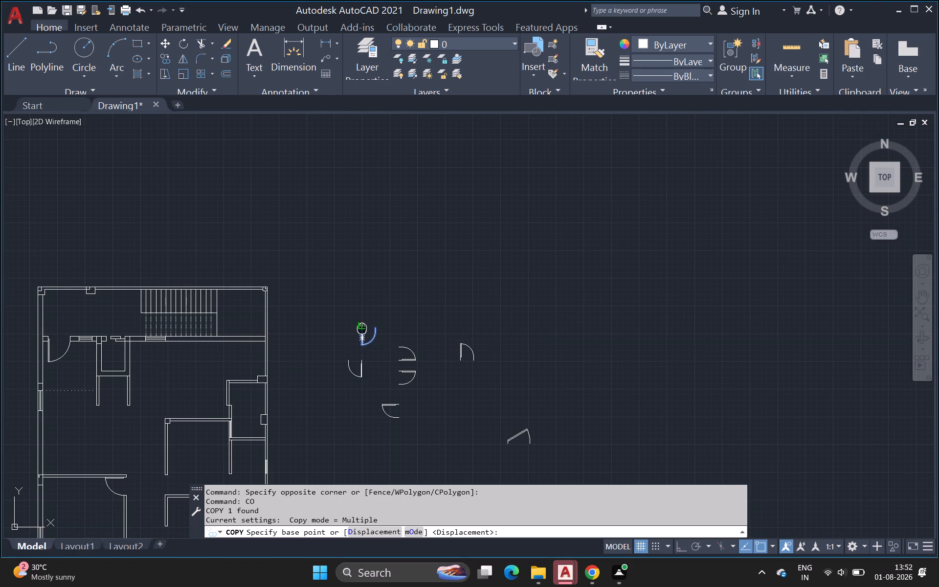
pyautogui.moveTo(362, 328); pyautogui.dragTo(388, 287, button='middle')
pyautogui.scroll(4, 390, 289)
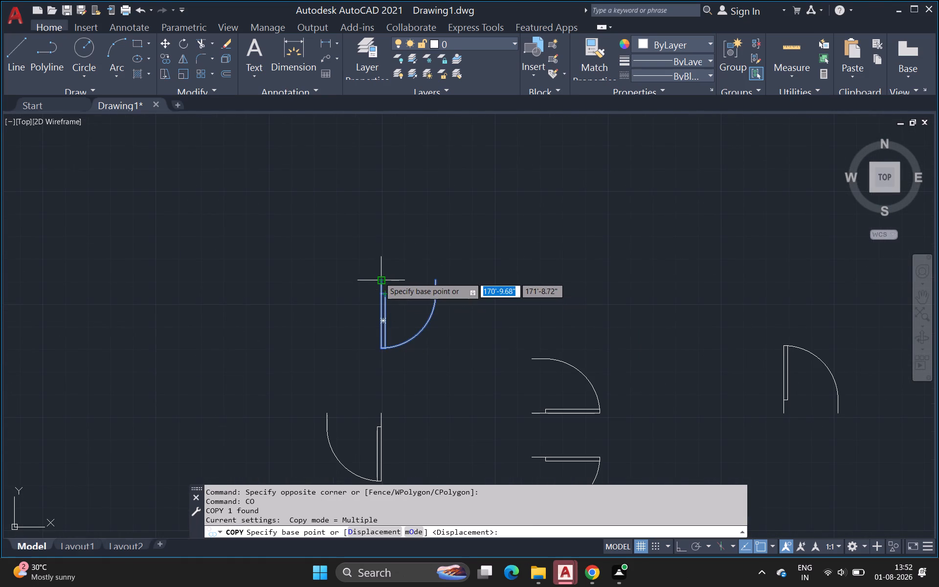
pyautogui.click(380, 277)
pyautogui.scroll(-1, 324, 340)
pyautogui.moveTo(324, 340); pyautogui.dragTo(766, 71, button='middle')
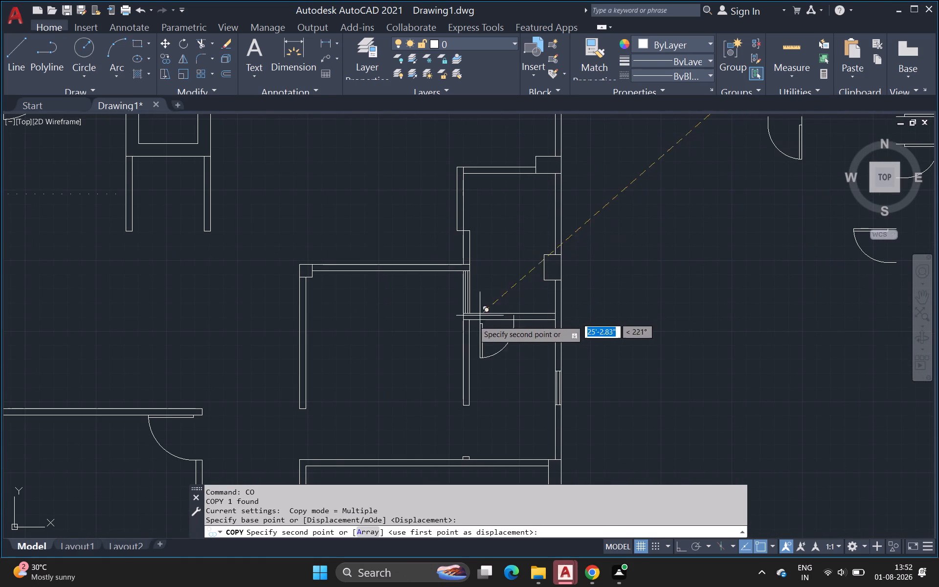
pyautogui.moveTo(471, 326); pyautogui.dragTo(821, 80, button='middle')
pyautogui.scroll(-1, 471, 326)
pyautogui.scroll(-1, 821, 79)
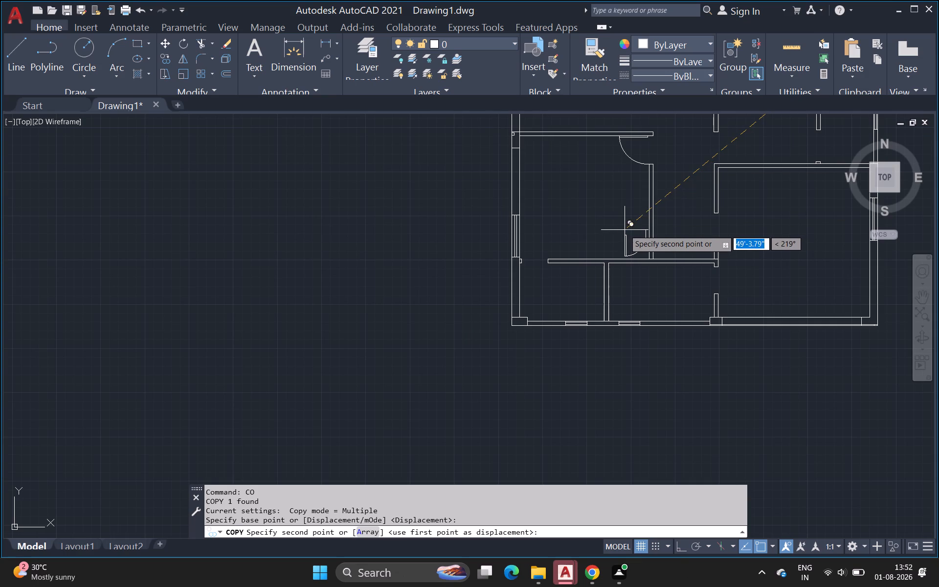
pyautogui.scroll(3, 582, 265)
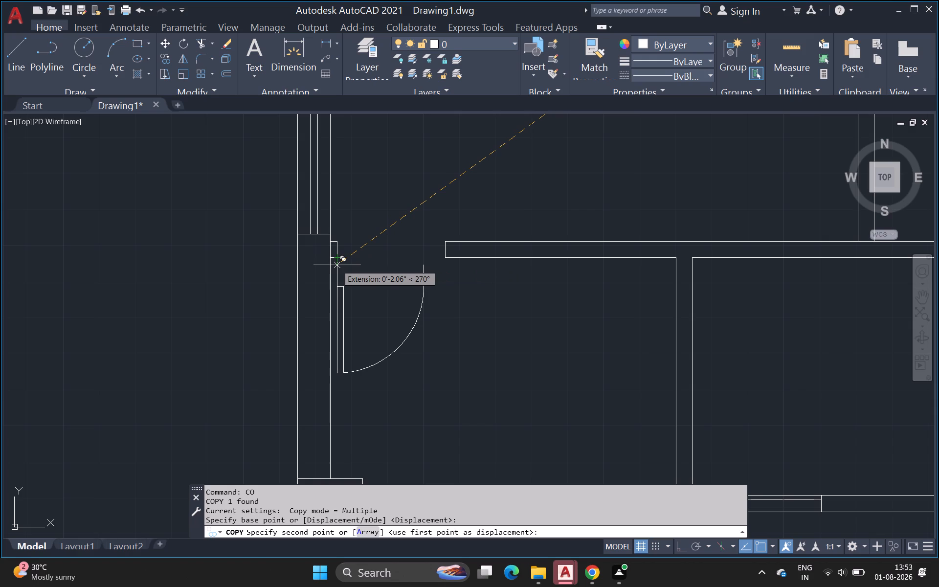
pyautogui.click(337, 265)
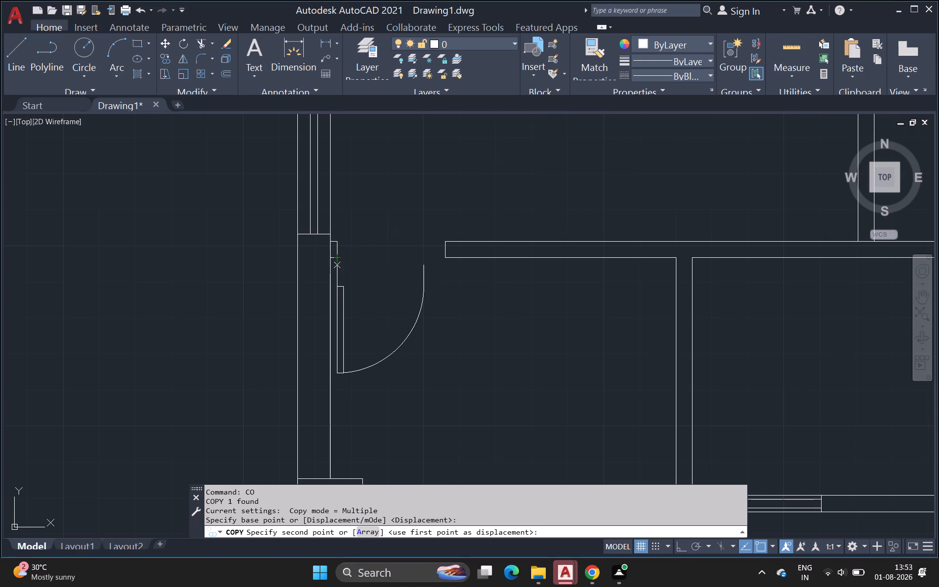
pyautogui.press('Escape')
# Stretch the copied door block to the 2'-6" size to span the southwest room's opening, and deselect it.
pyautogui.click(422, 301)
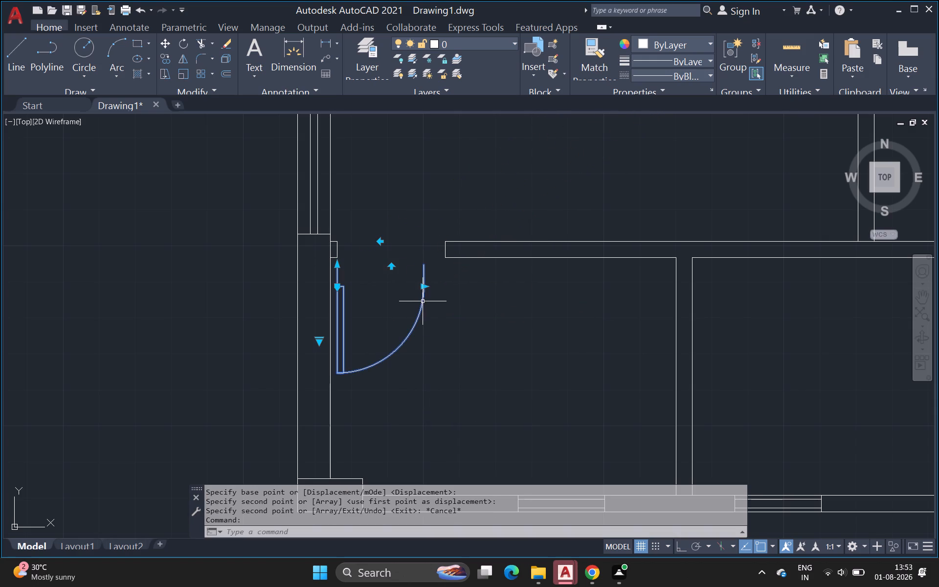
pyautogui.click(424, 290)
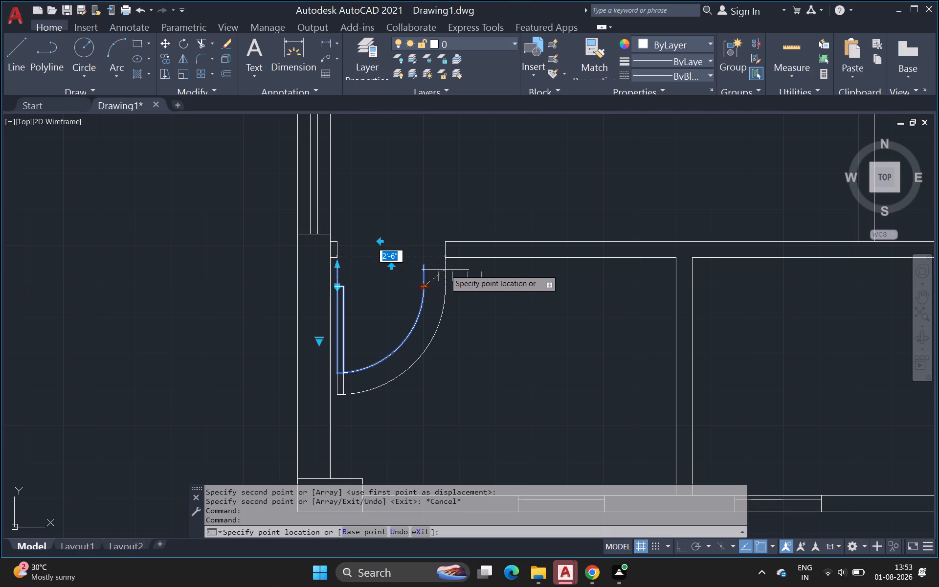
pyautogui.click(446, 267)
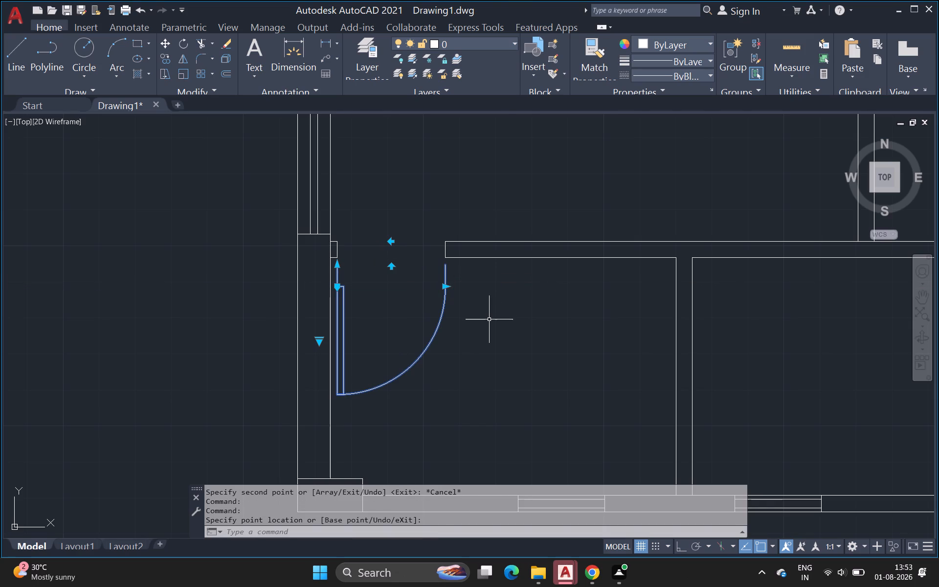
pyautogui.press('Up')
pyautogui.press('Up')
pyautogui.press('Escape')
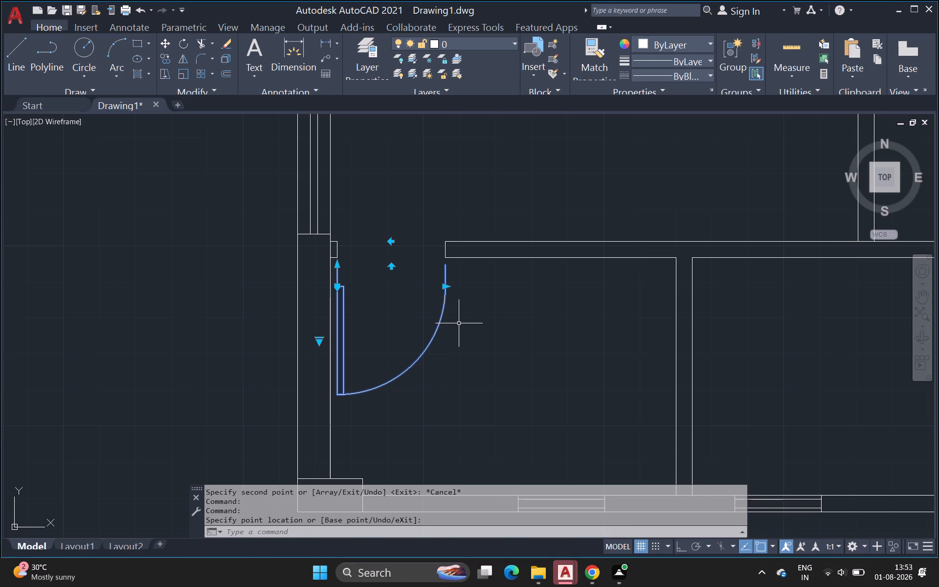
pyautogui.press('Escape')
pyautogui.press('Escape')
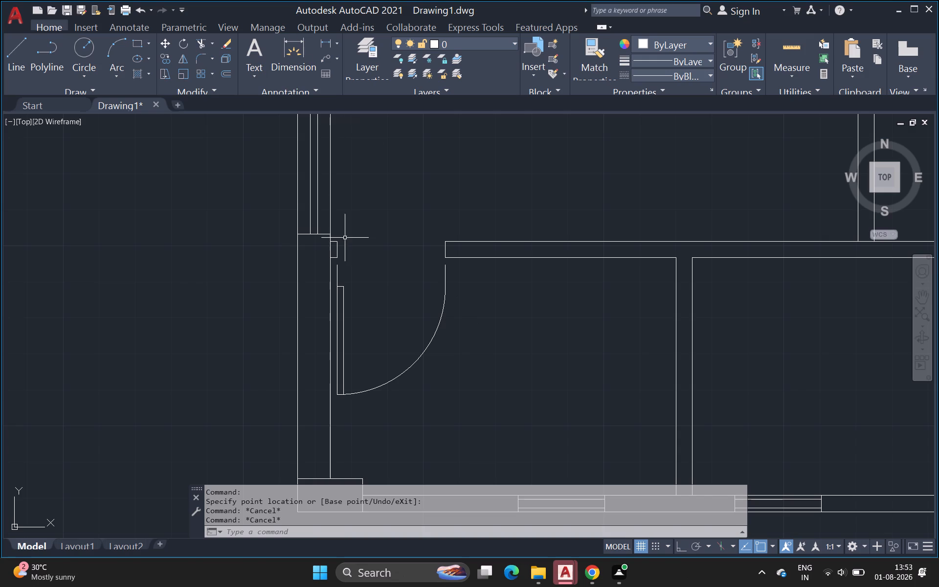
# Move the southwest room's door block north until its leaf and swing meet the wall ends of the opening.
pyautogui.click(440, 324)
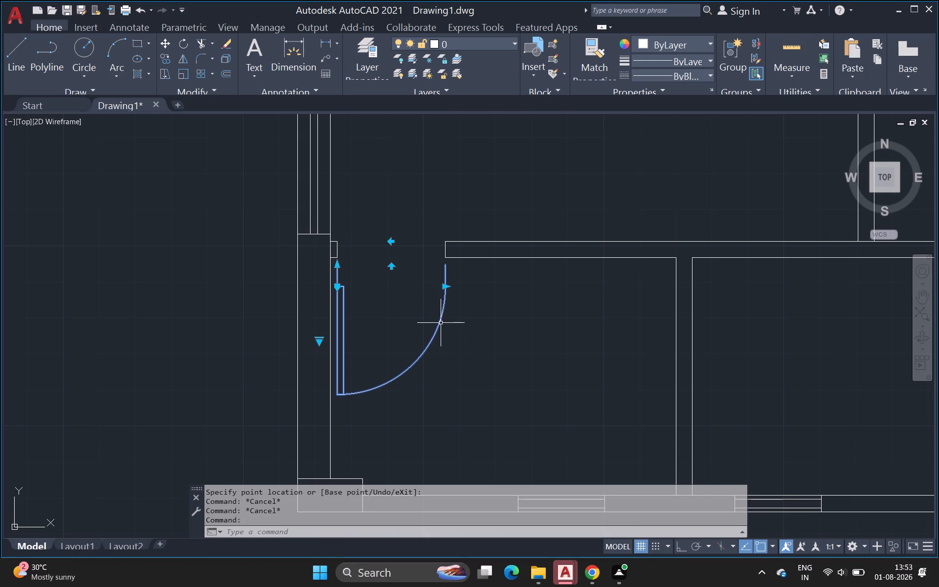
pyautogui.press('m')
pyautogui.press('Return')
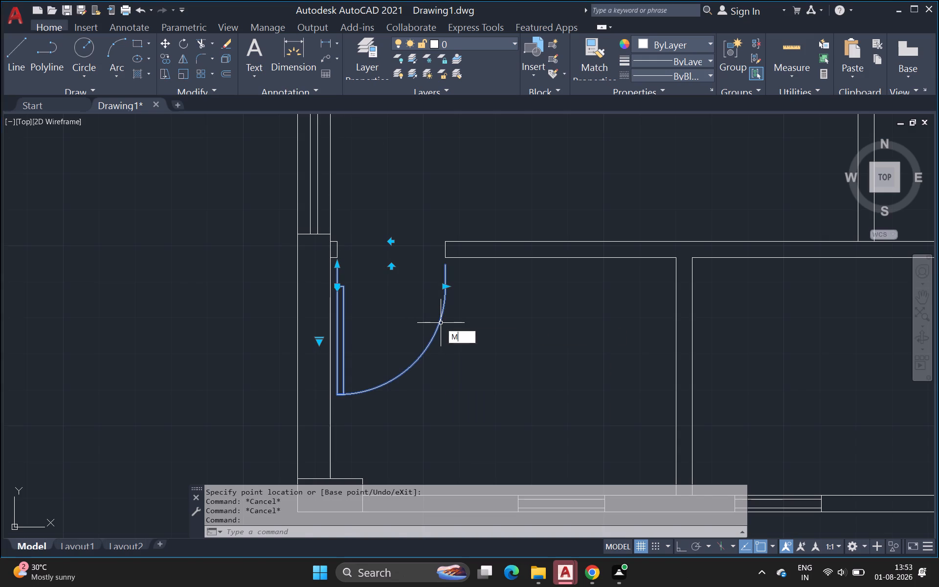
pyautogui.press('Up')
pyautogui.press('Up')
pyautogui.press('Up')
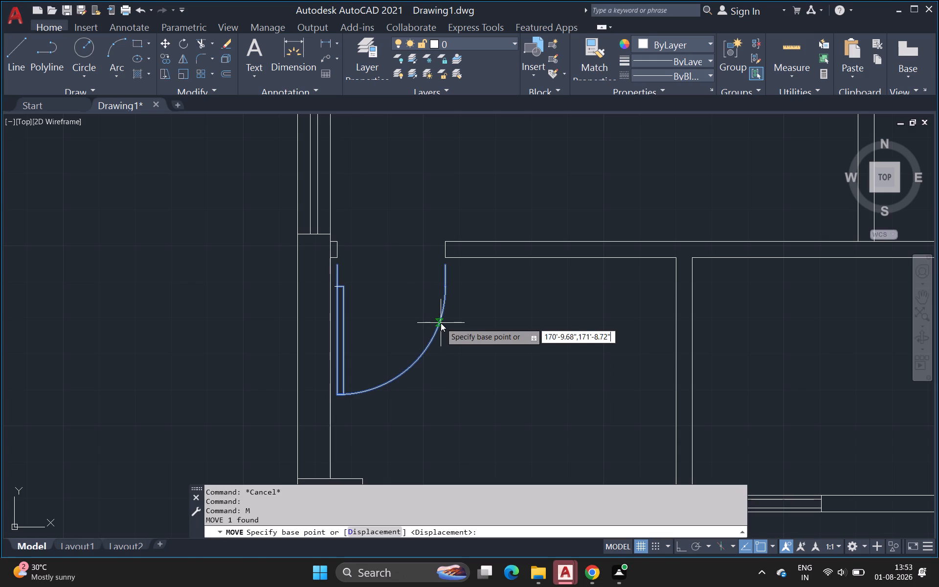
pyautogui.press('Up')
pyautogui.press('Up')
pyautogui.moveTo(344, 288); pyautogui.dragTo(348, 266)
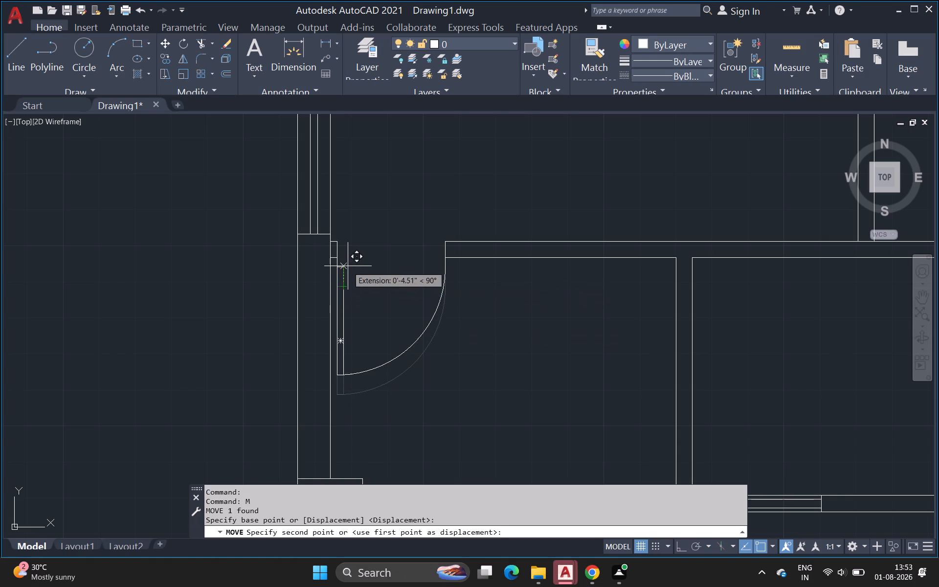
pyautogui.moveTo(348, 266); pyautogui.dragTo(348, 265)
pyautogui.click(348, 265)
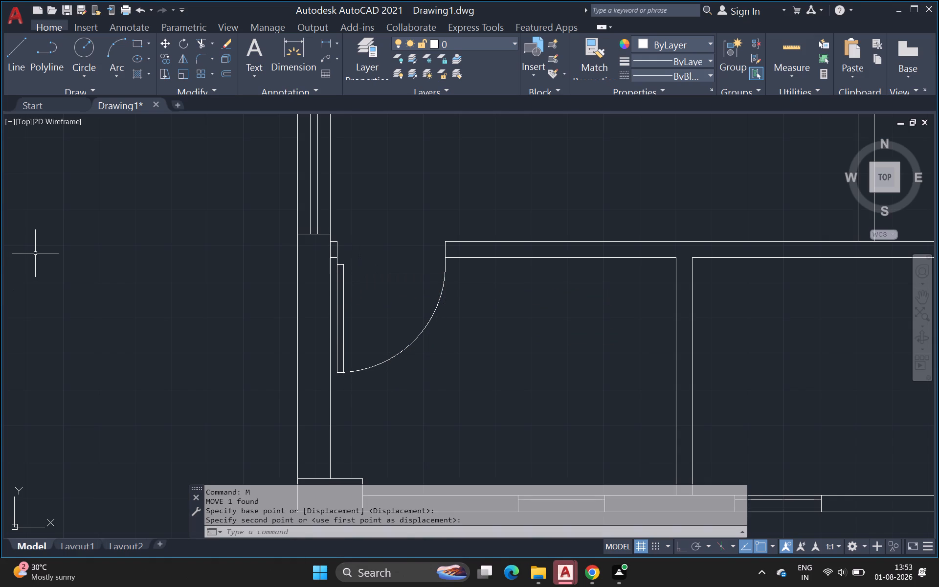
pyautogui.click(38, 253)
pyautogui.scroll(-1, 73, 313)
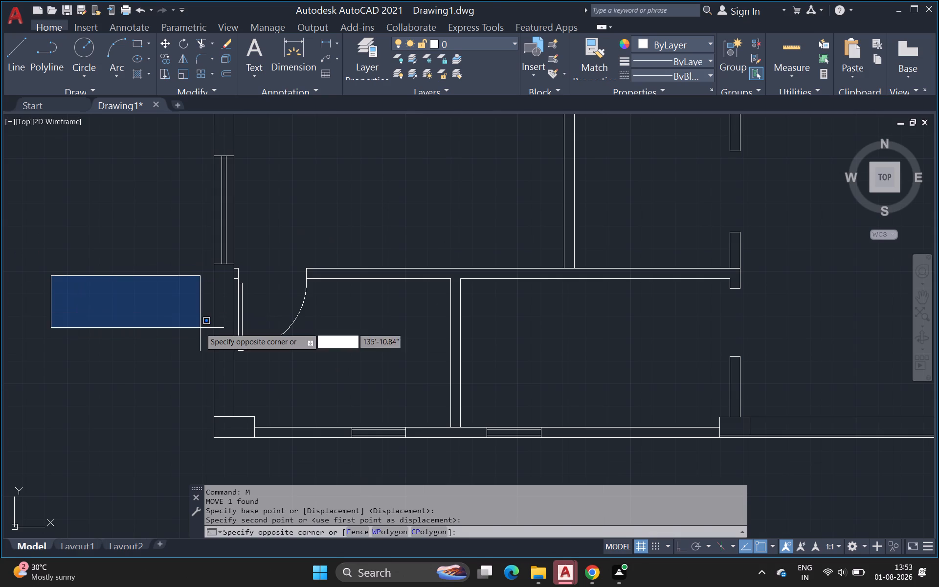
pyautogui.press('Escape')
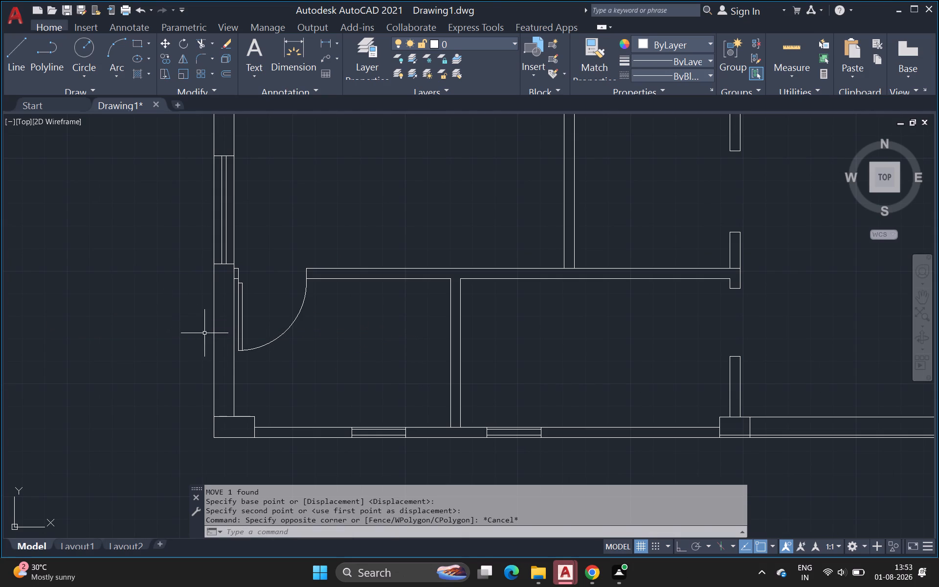
# Trim away the two short horizontal stub lines between the west wall and the southwest opening's jamb line.
pyautogui.scroll(2, 244, 333)
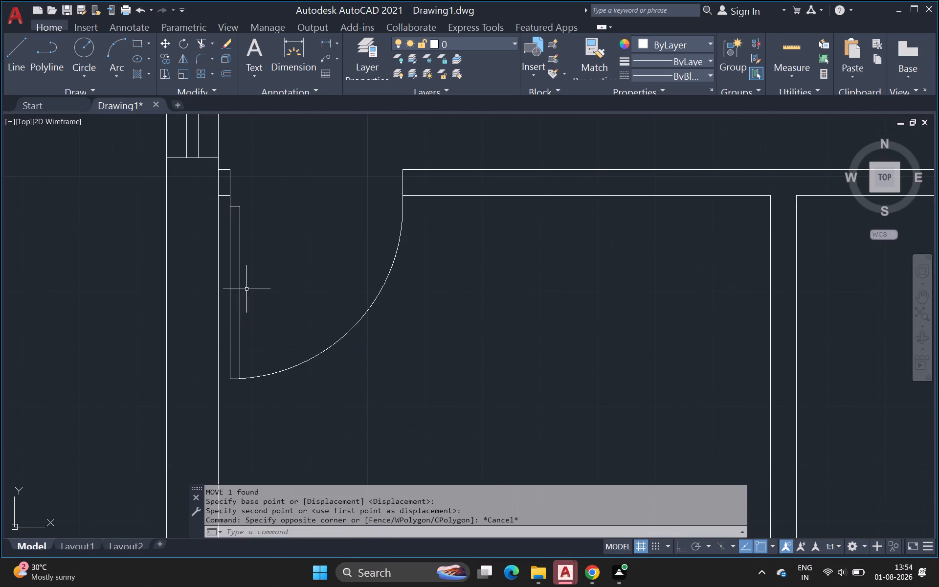
pyautogui.write('tr')
pyautogui.press('Return')
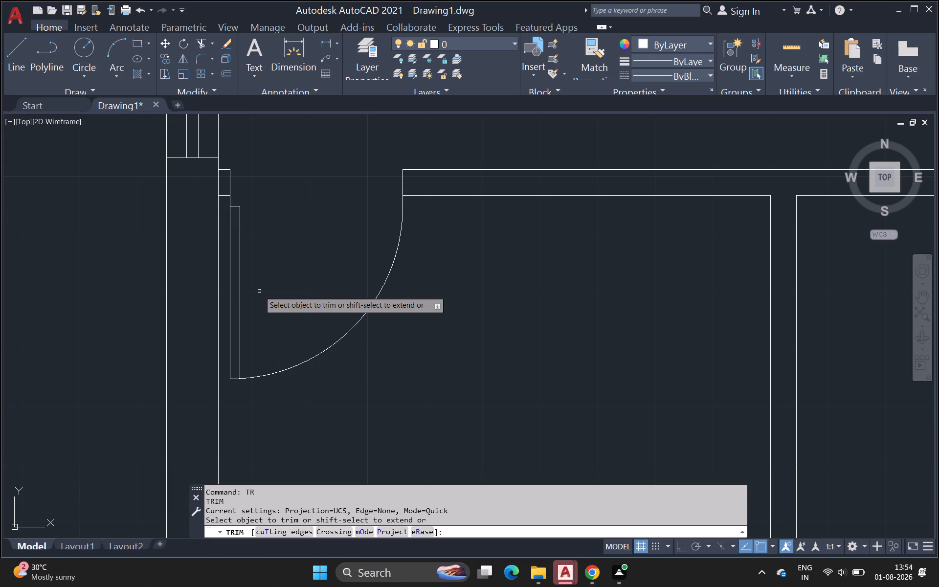
pyautogui.click(240, 209)
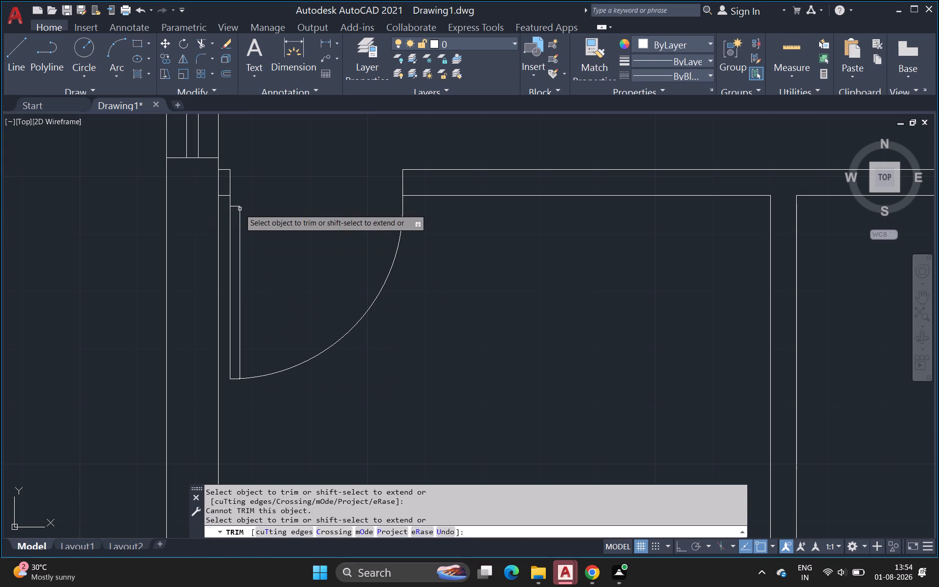
pyautogui.click(235, 208)
pyautogui.moveTo(225, 190); pyautogui.dragTo(225, 201)
pyautogui.moveTo(223, 165); pyautogui.dragTo(229, 274)
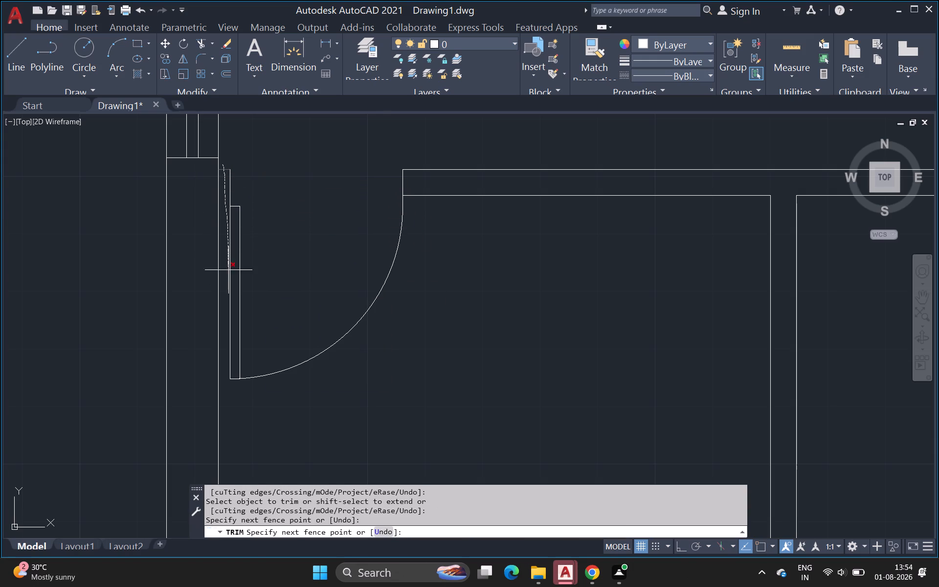
pyautogui.moveTo(229, 274); pyautogui.dragTo(230, 428)
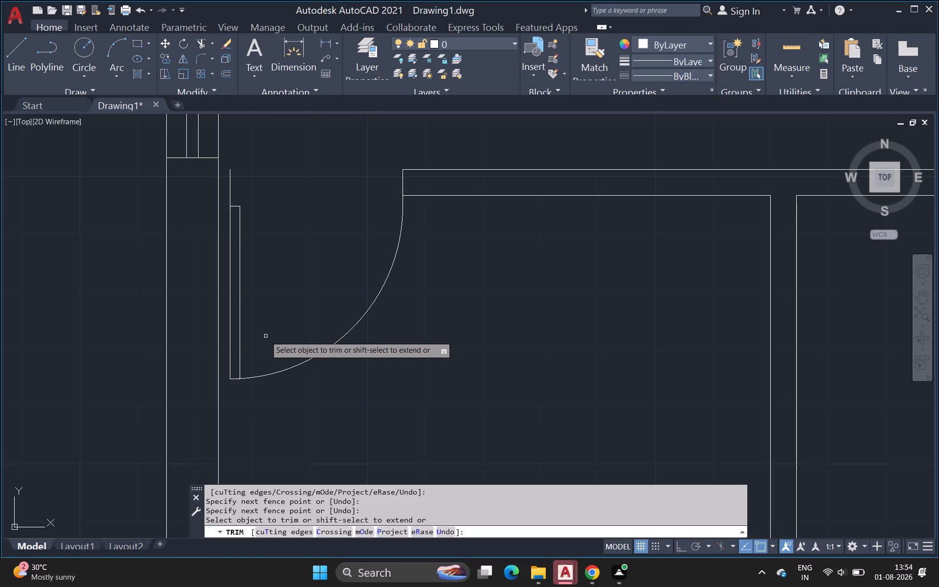
pyautogui.press('Escape')
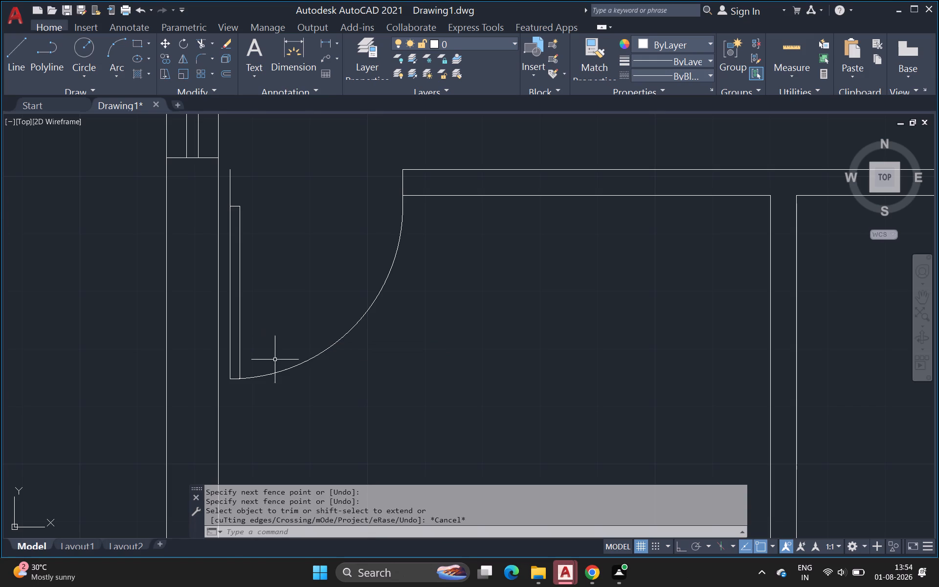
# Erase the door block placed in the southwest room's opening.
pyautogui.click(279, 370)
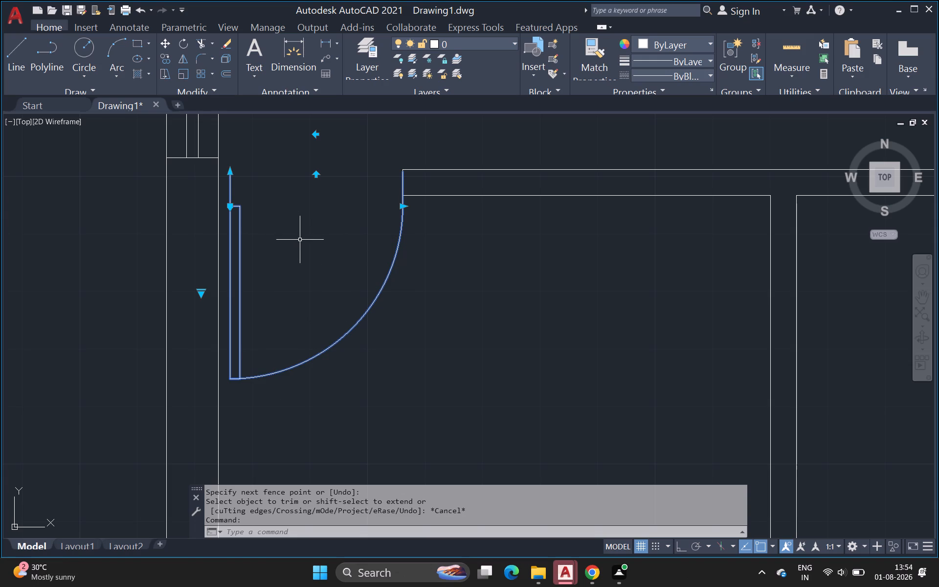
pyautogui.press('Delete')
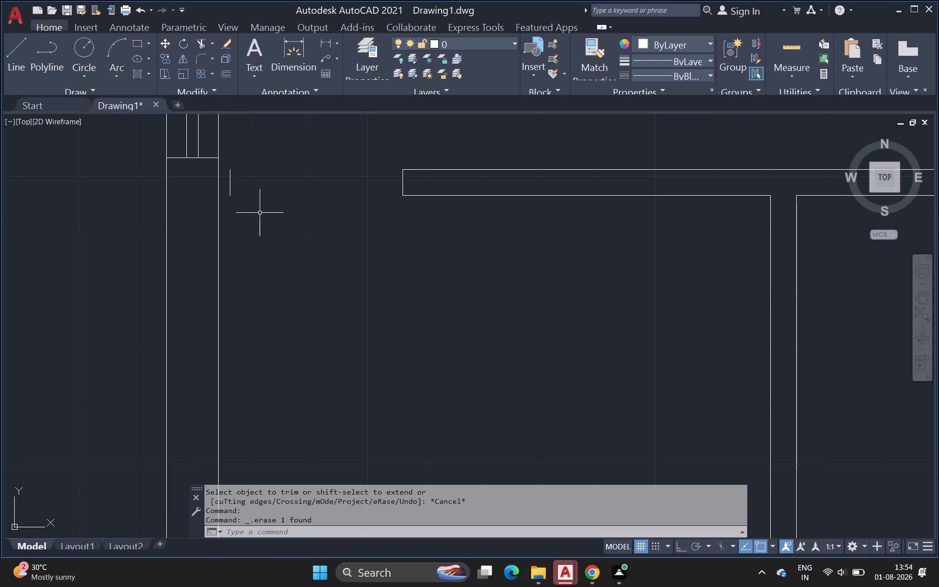
# Erase the leftover short vertical line beside the west wall at the southwest room's opening.
pyautogui.click(230, 181)
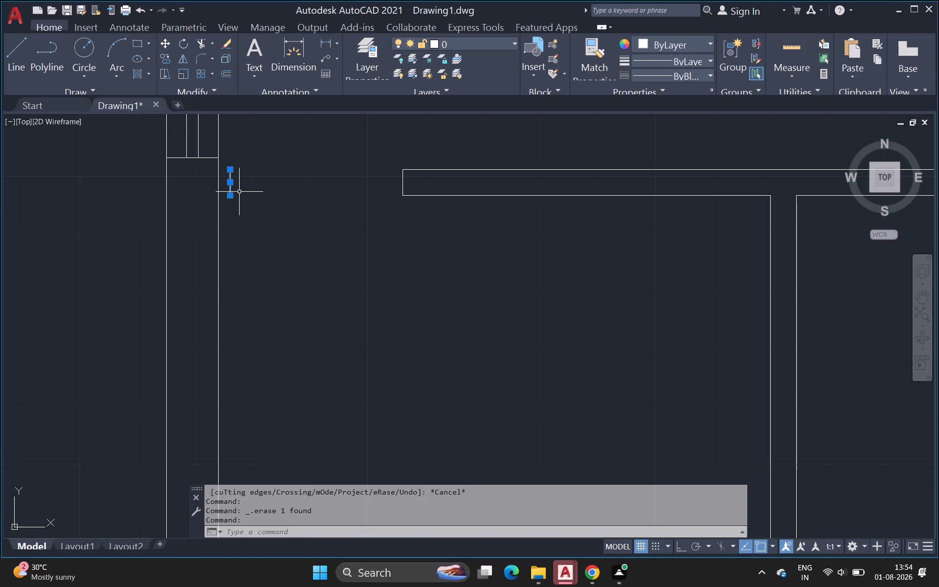
pyautogui.press('Delete')
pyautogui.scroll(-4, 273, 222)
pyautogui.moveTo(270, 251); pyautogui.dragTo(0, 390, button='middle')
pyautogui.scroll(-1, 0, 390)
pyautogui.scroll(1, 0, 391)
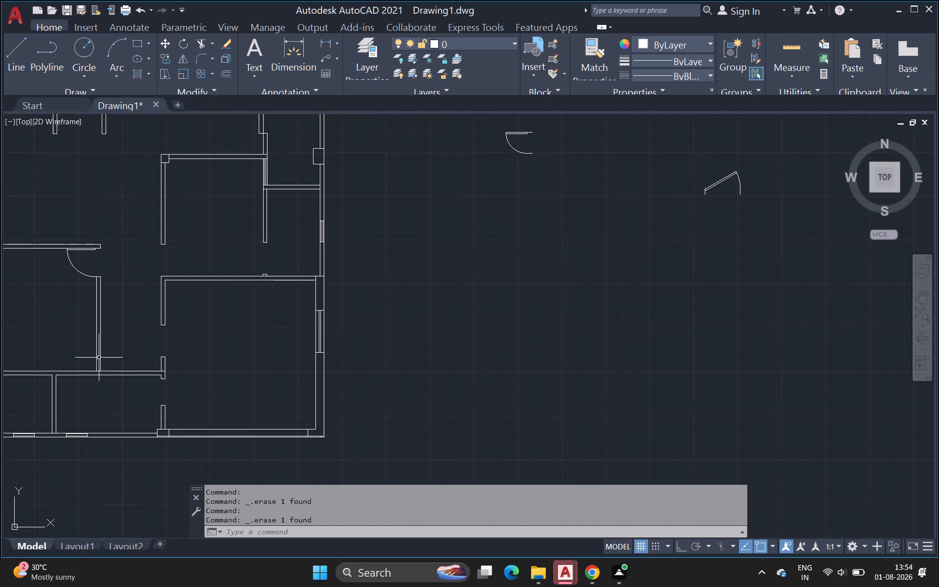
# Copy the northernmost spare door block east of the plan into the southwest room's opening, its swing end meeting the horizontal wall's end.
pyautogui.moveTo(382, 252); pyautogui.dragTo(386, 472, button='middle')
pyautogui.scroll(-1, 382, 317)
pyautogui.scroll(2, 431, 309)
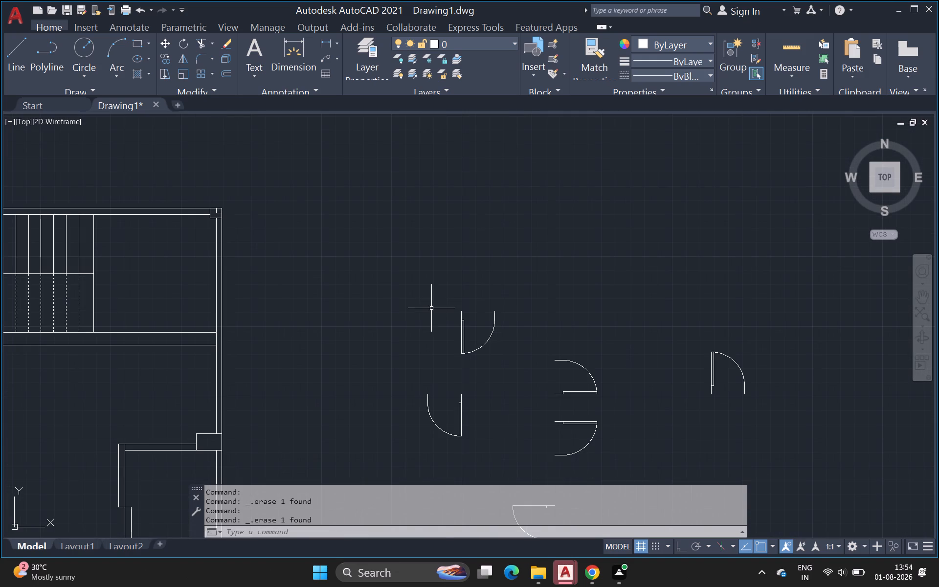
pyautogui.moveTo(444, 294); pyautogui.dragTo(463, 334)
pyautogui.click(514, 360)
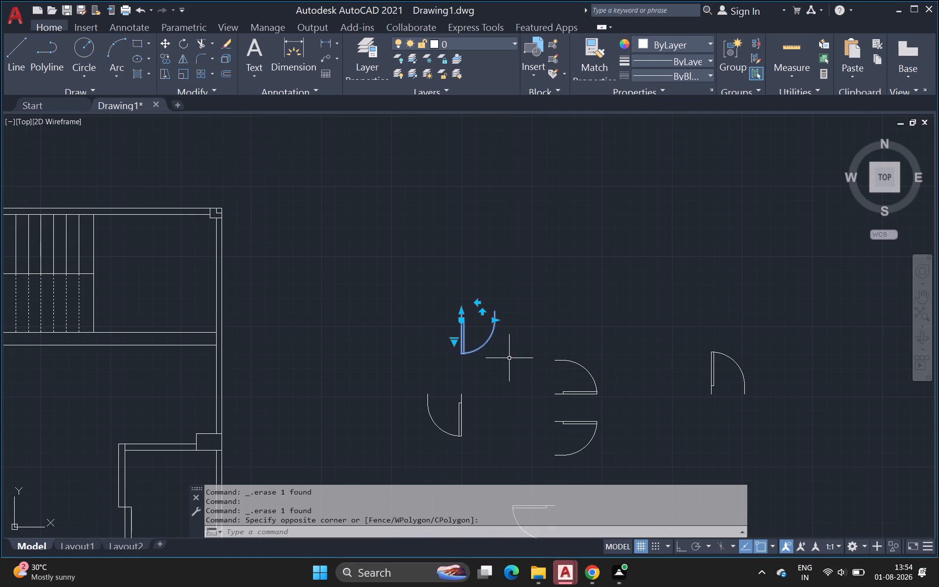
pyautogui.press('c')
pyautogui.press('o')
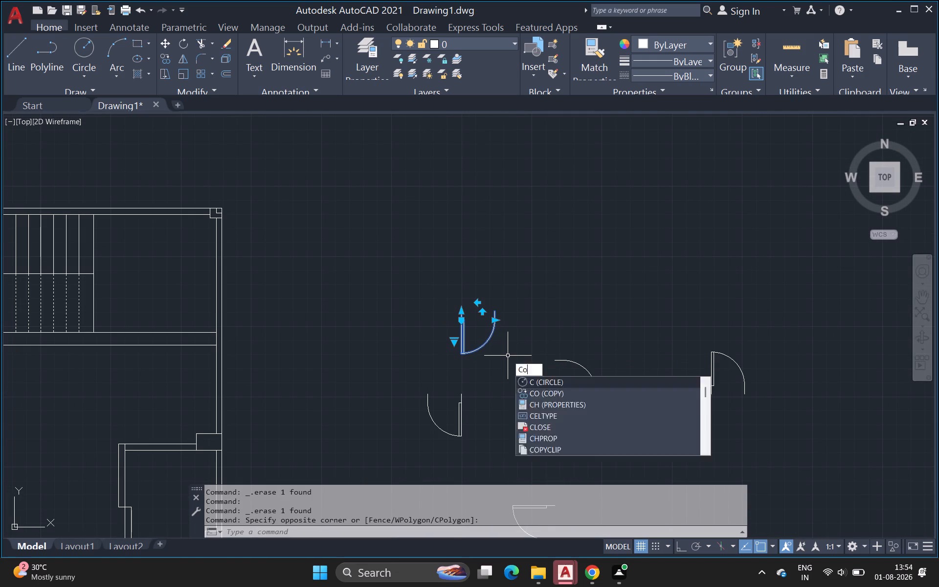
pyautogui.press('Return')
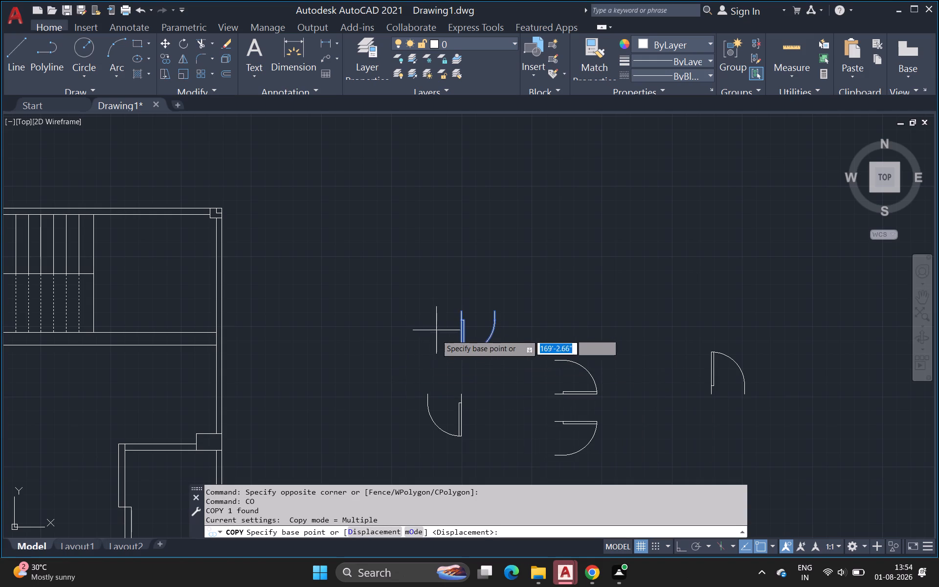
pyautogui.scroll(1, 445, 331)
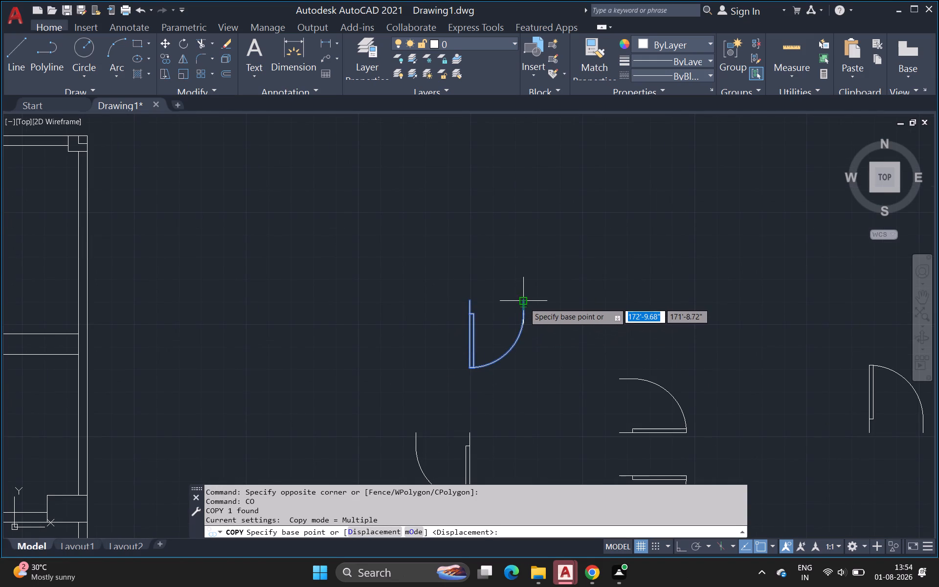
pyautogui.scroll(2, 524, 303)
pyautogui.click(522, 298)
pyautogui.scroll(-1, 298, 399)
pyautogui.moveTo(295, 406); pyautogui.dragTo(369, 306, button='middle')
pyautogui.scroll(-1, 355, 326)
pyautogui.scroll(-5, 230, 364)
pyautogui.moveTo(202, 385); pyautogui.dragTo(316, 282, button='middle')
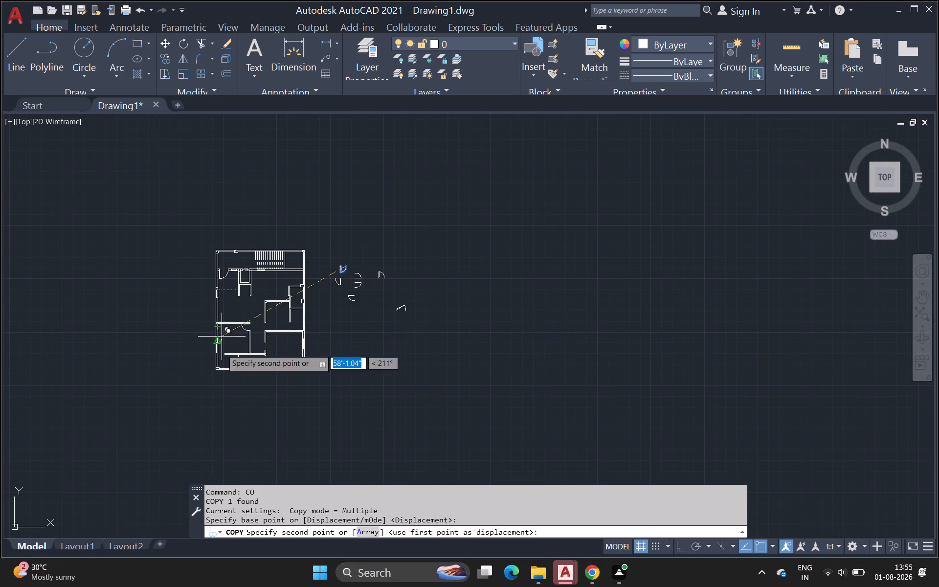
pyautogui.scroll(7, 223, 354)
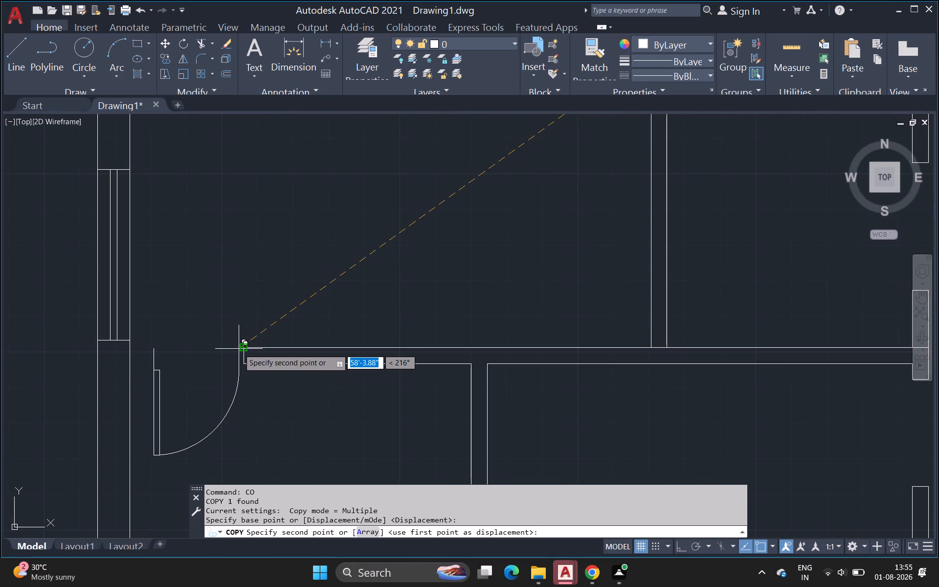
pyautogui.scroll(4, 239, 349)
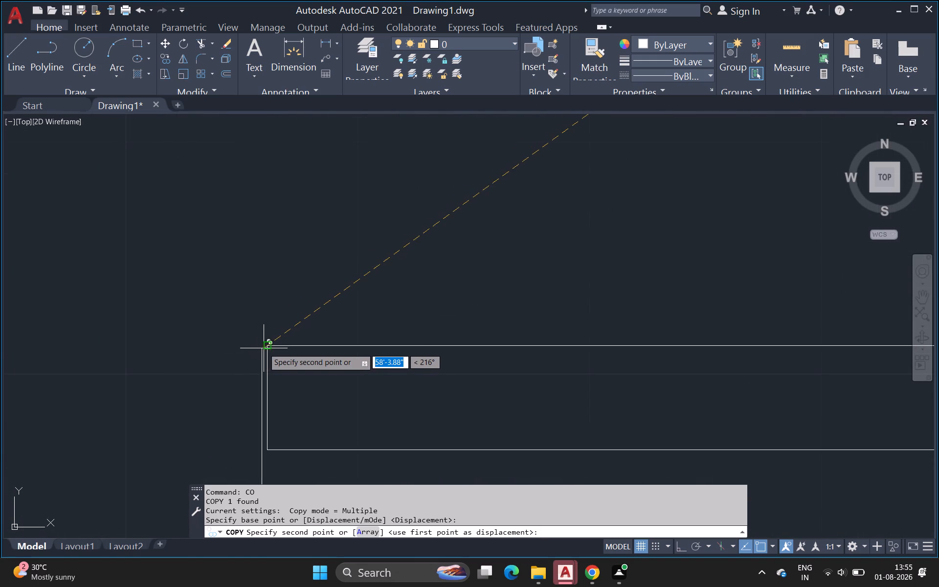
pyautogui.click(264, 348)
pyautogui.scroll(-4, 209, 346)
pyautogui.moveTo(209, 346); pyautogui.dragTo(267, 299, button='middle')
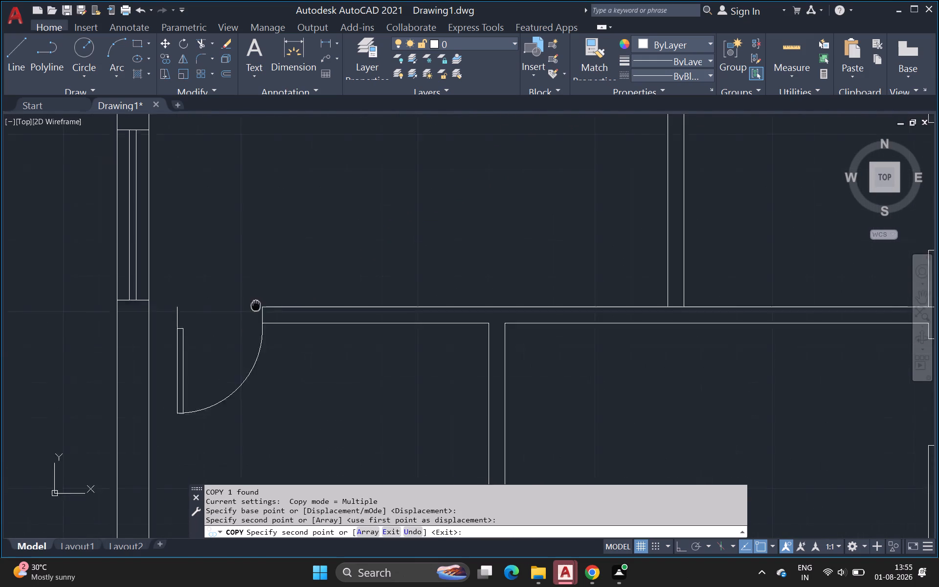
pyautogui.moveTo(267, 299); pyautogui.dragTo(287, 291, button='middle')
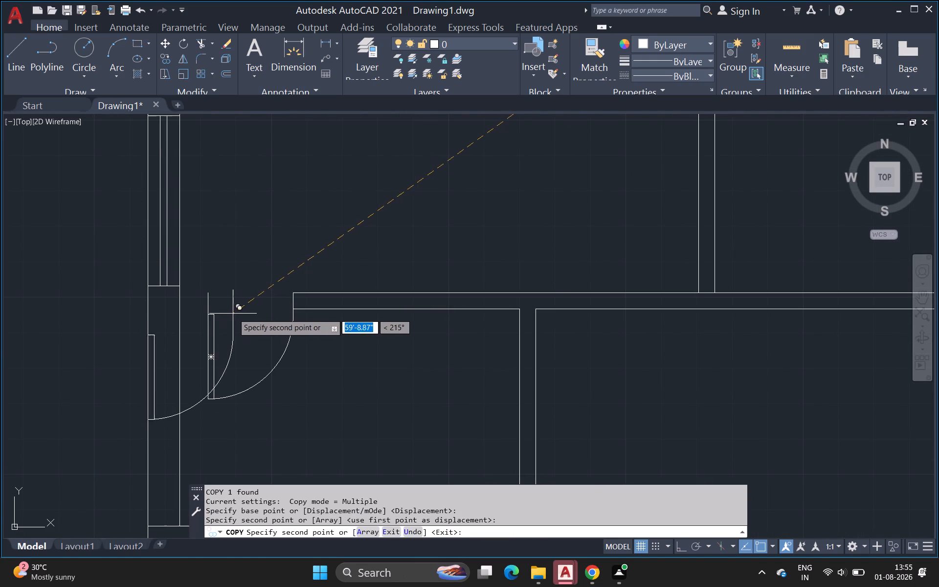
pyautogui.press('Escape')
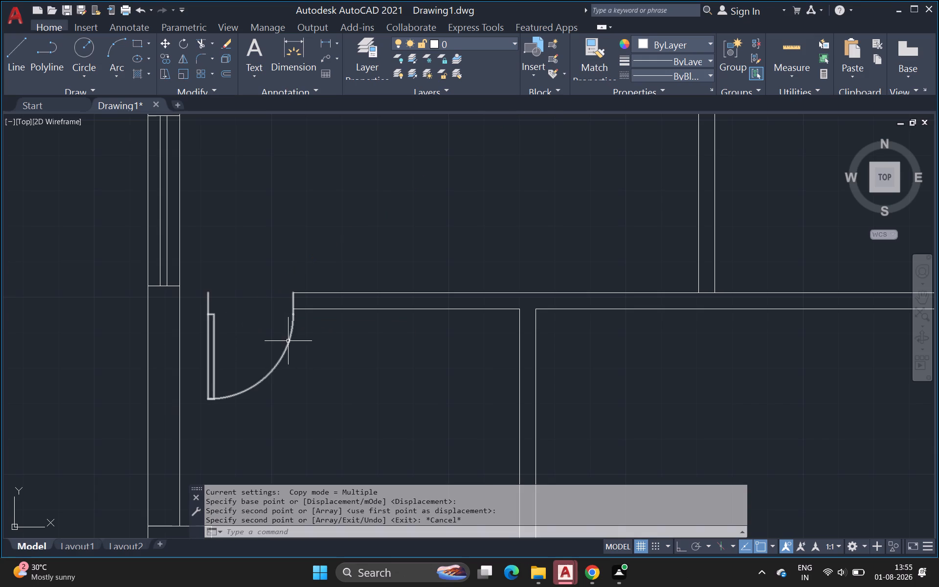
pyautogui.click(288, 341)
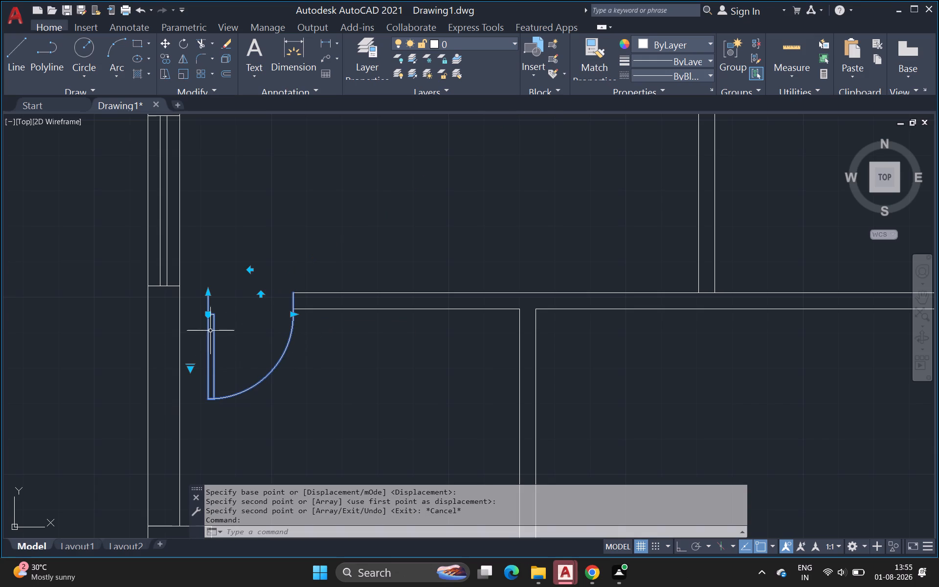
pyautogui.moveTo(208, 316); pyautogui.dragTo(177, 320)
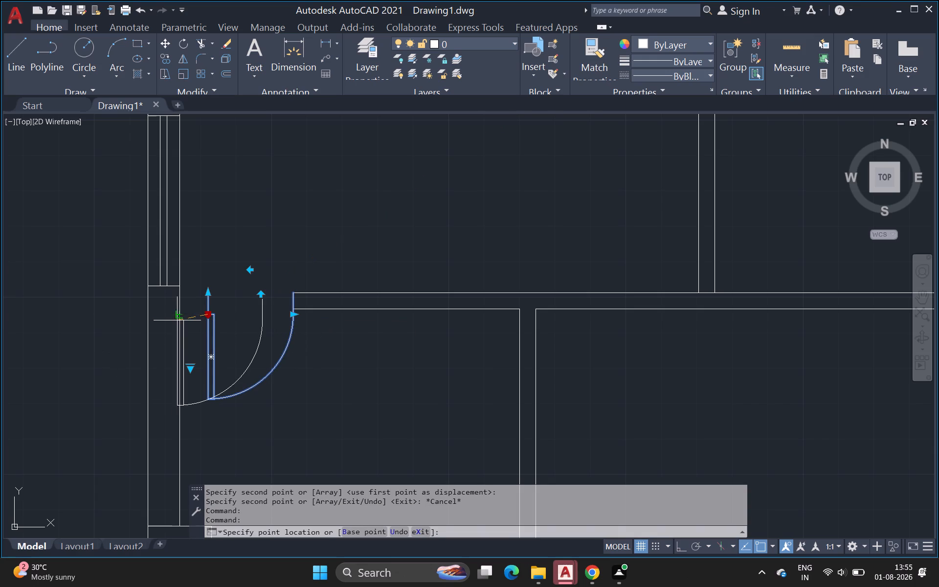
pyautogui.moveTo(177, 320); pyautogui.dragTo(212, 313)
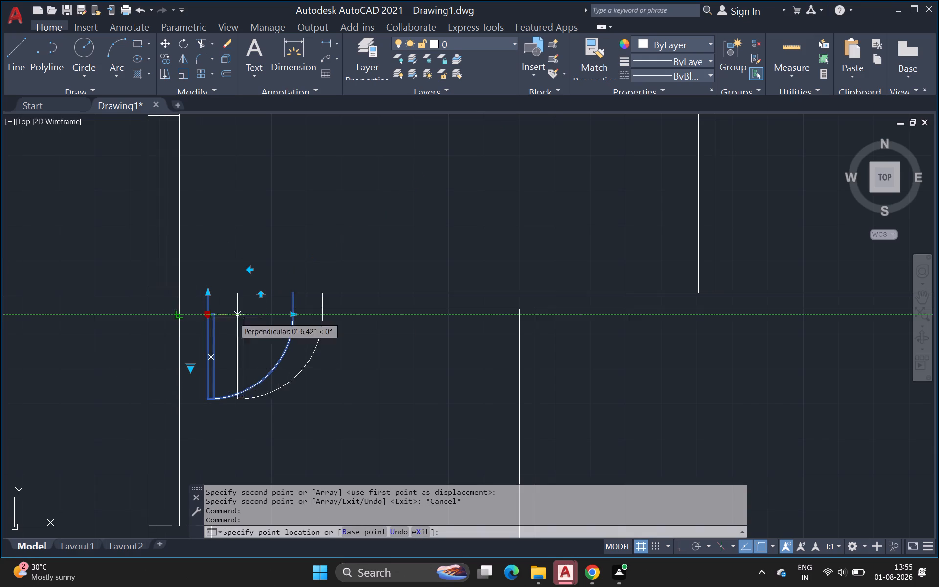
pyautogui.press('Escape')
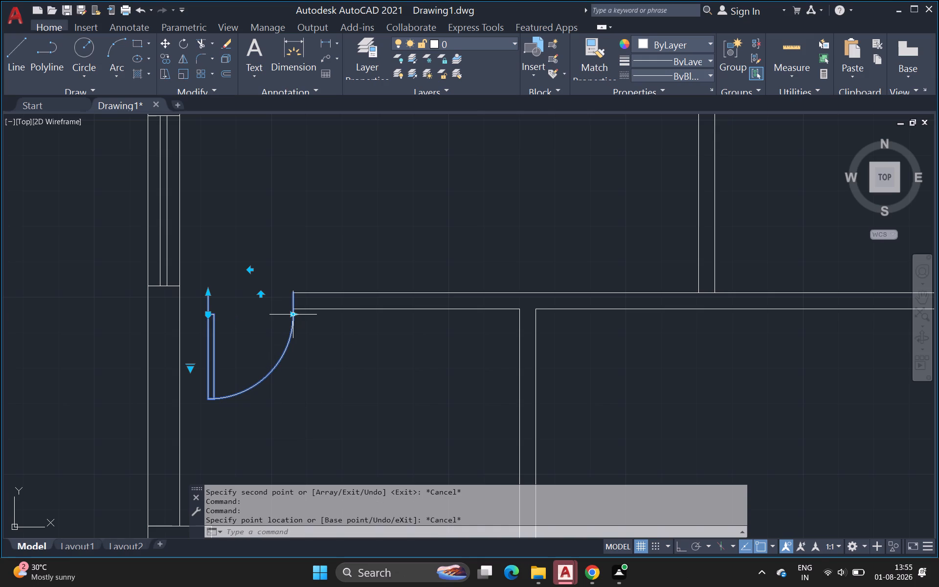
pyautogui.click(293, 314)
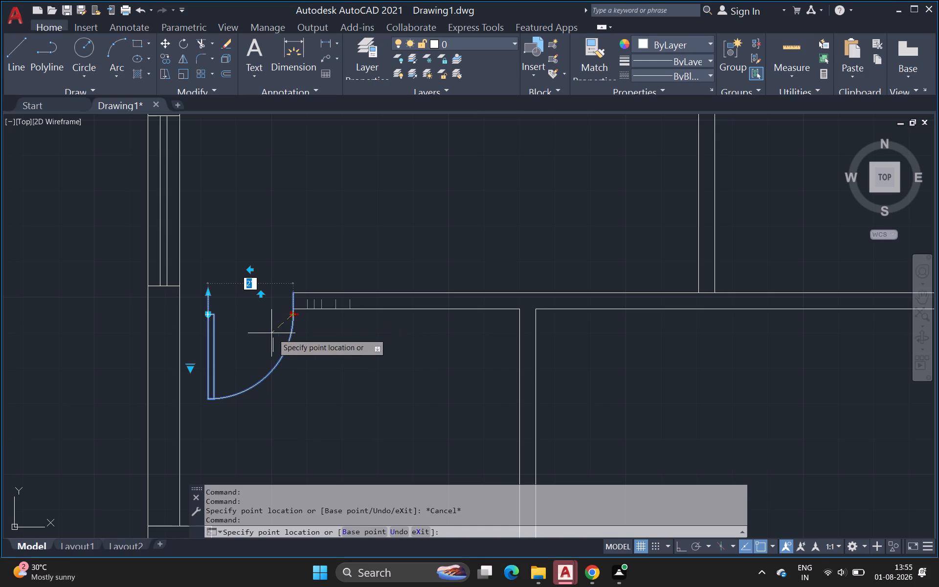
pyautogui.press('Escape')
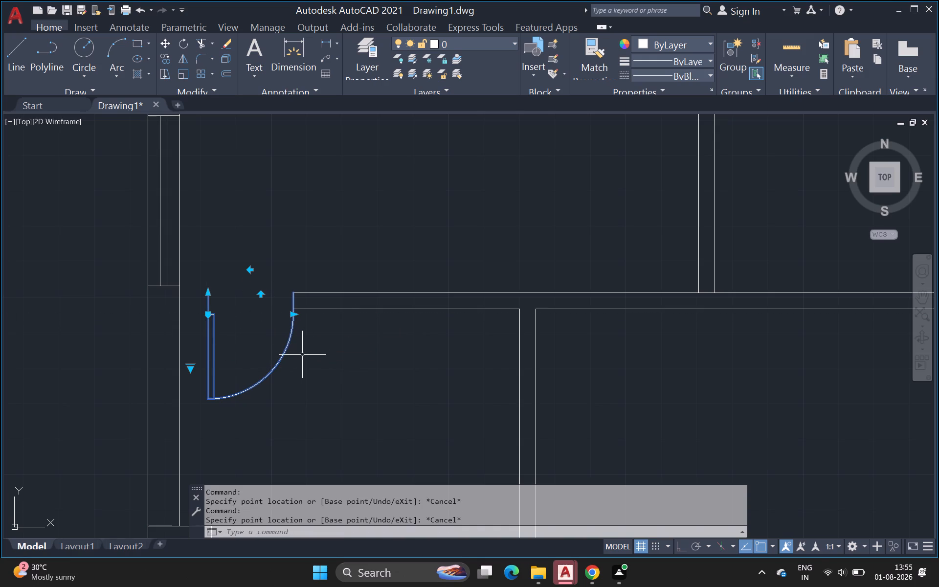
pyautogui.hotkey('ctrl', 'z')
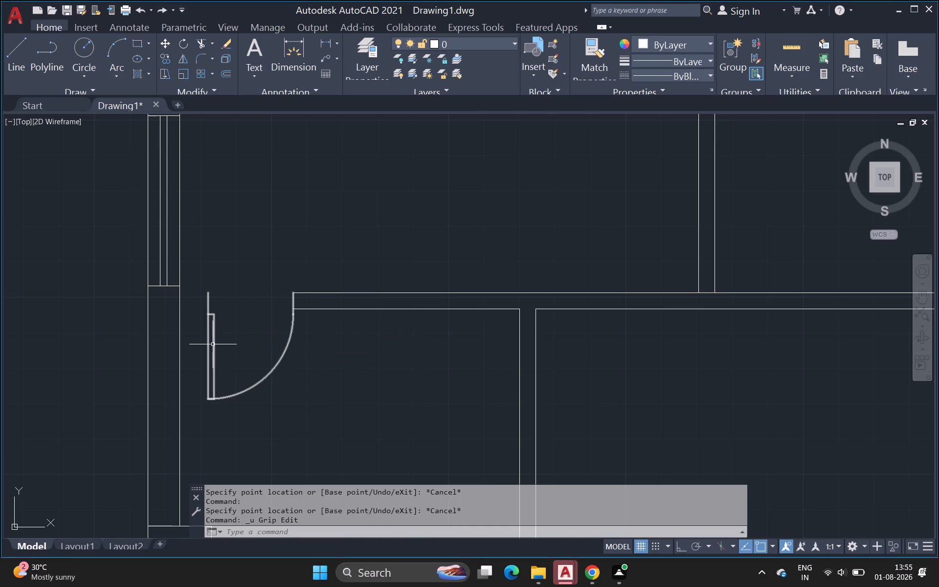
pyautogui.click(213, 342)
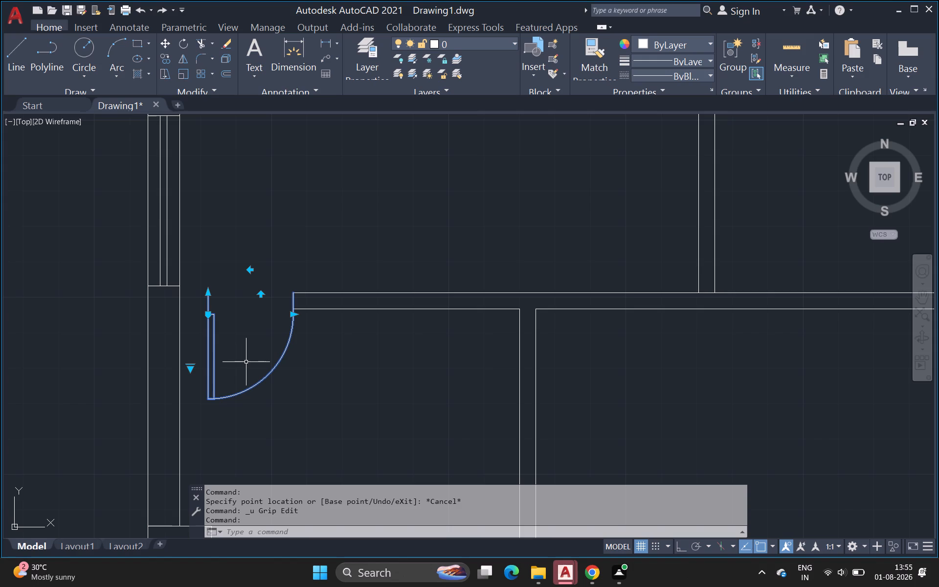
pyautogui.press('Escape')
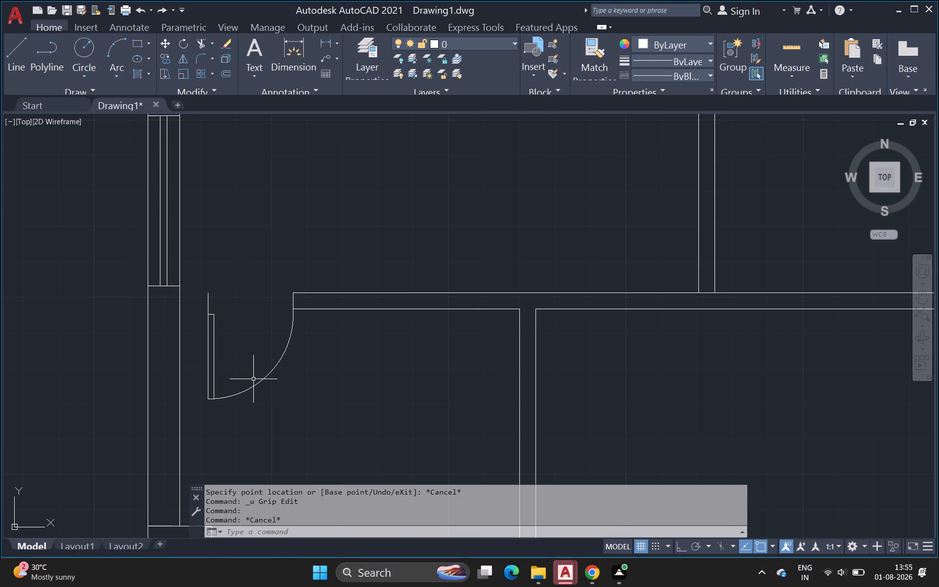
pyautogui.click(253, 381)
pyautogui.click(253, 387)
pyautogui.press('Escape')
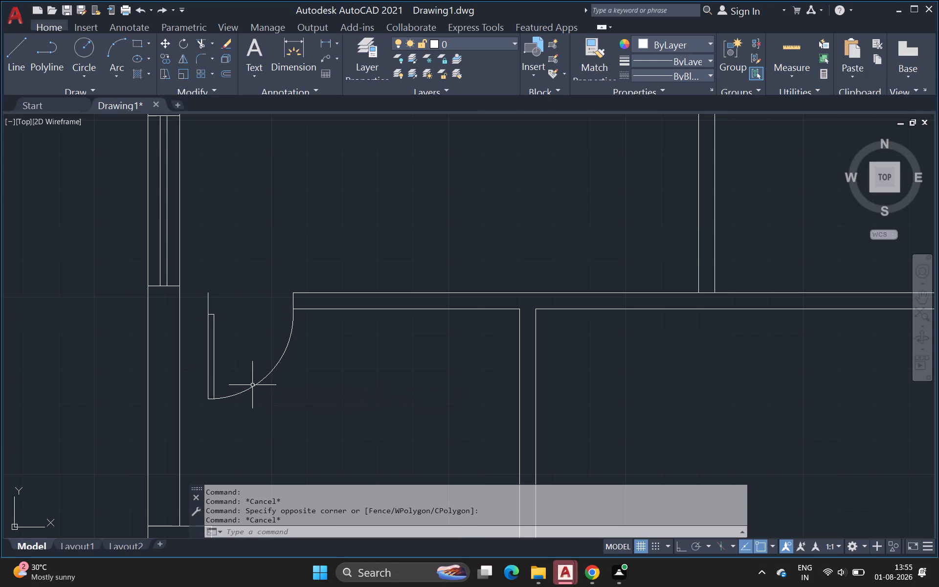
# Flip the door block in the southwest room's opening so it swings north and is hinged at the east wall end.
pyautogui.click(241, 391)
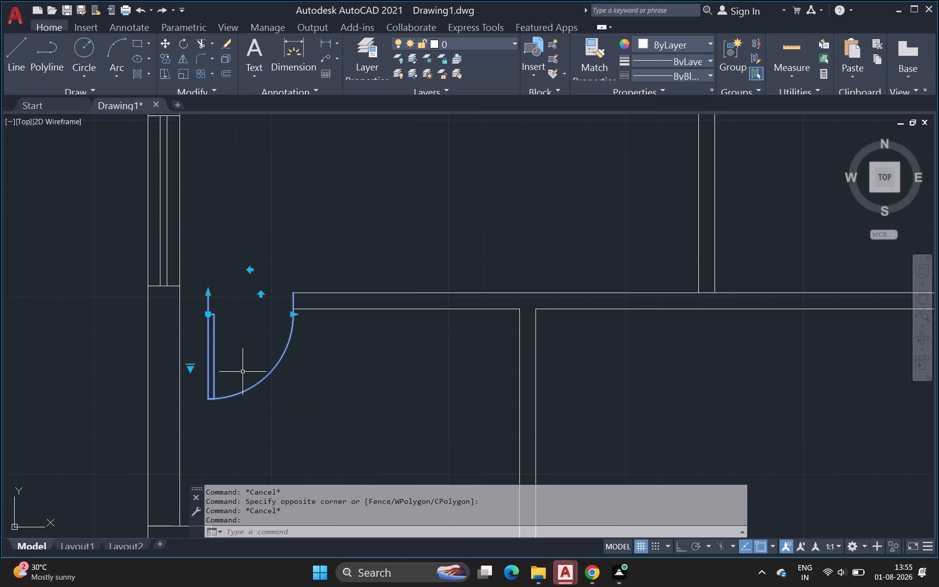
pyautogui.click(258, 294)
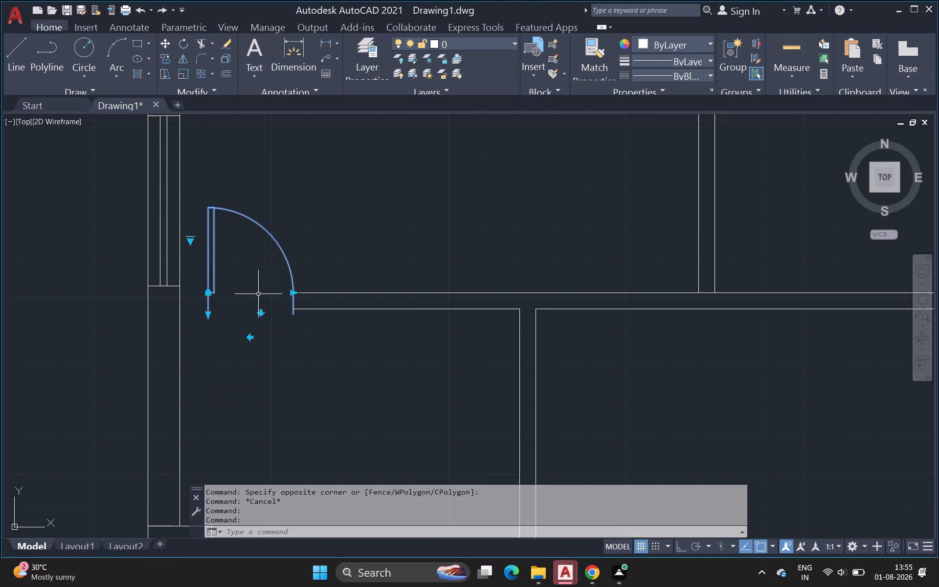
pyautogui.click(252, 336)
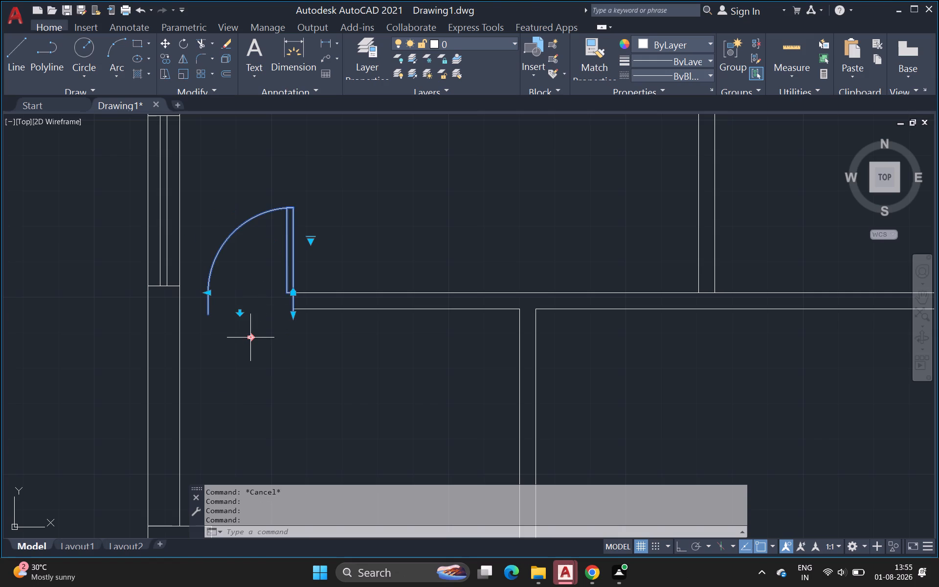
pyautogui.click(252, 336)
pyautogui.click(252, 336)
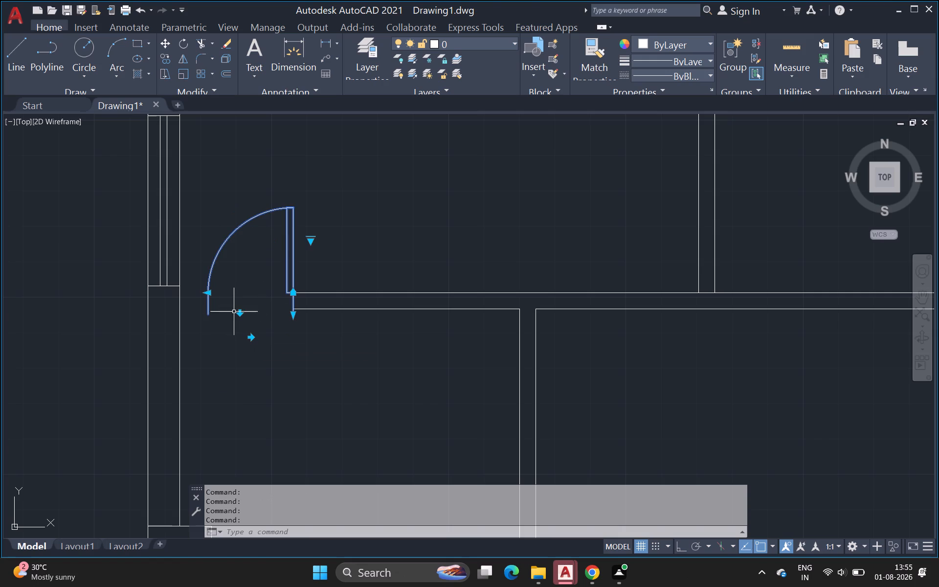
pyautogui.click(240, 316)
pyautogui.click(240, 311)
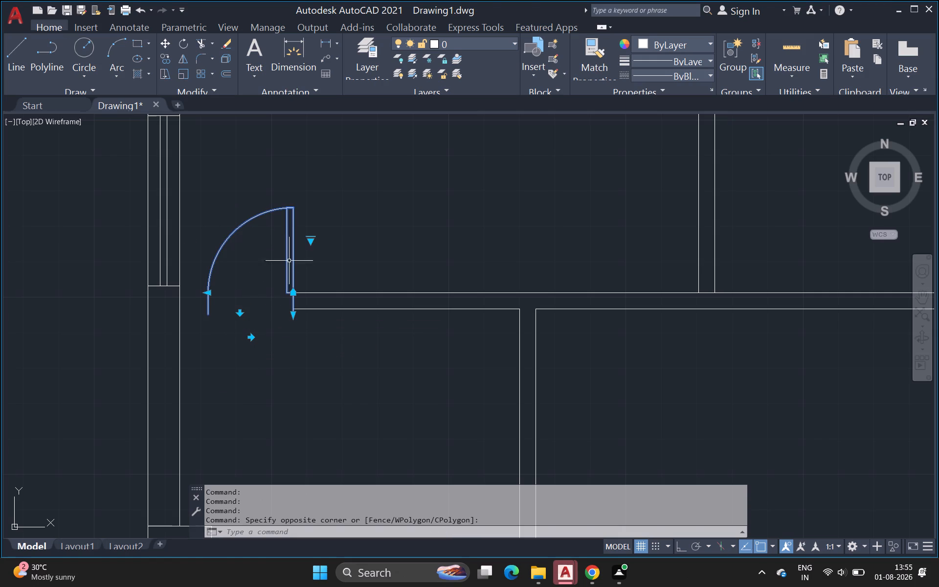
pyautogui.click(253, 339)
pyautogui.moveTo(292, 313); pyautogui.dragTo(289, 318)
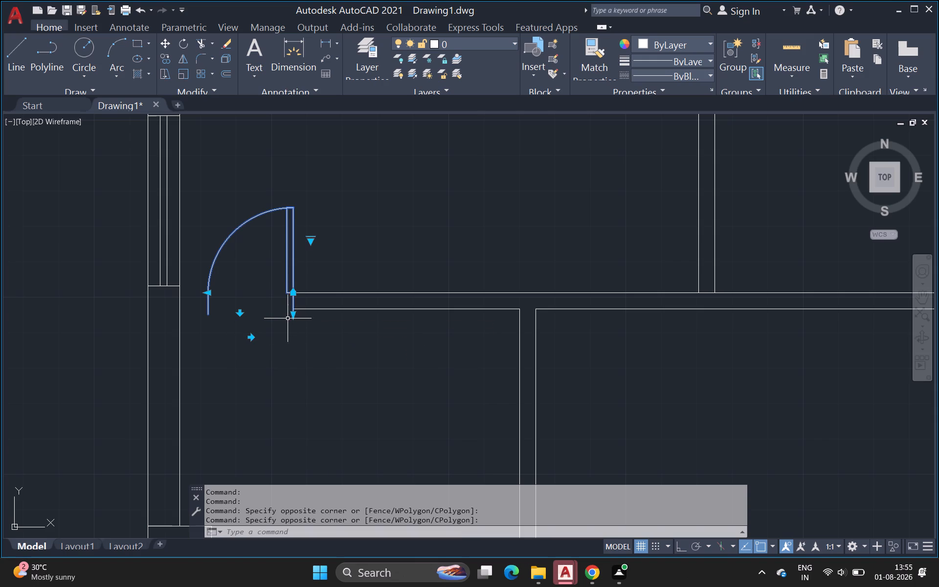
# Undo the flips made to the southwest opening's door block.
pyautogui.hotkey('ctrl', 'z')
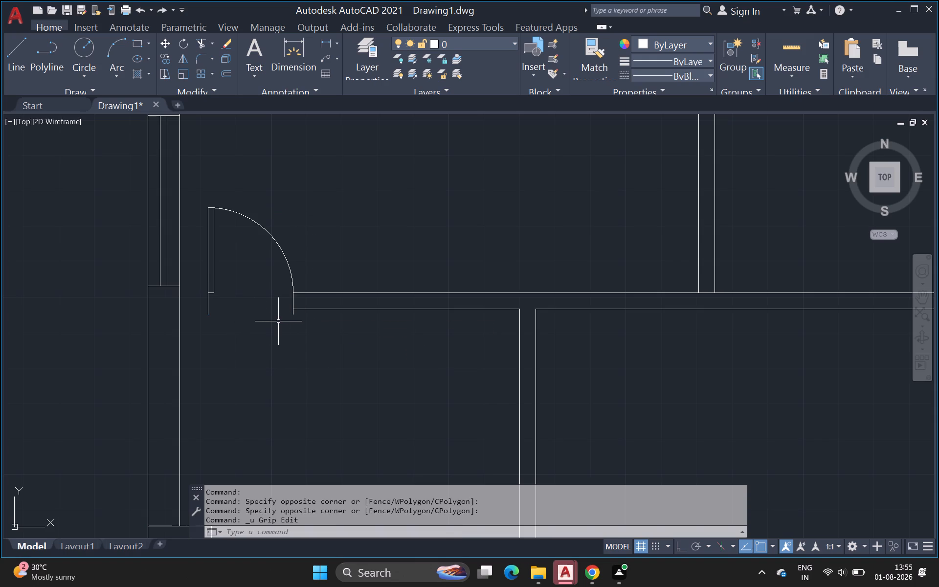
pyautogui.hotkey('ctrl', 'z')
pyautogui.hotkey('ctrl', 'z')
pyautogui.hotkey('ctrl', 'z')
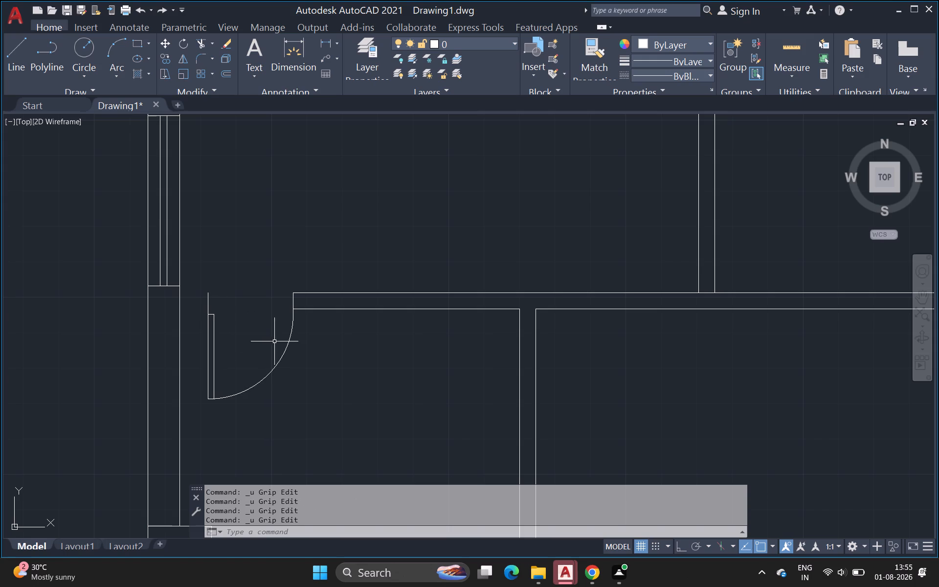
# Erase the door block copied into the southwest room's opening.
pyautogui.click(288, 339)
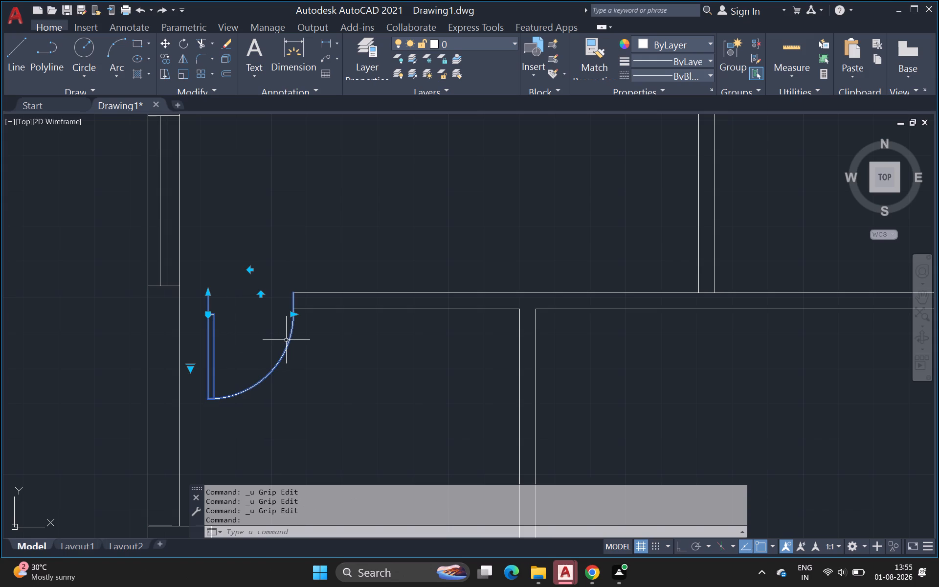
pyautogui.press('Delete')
# Copy the northernmost spare door block east of the plan into the southwest room's opening, its hinge side on the west wall's inner face, level with the horizontal wall's north line.
pyautogui.scroll(-4, 277, 343)
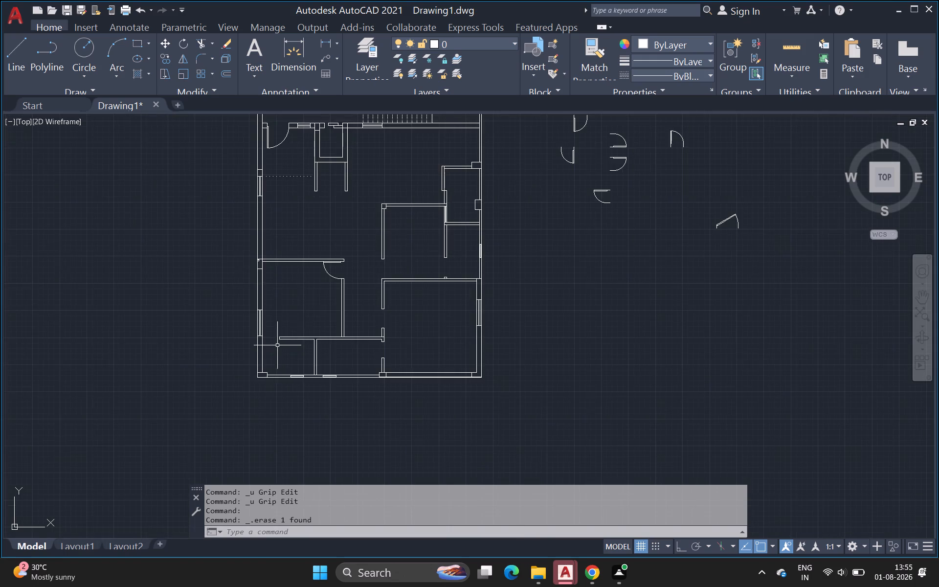
pyautogui.scroll(-3, 335, 308)
pyautogui.moveTo(336, 311); pyautogui.dragTo(191, 397, button='middle')
pyautogui.scroll(4, 249, 353)
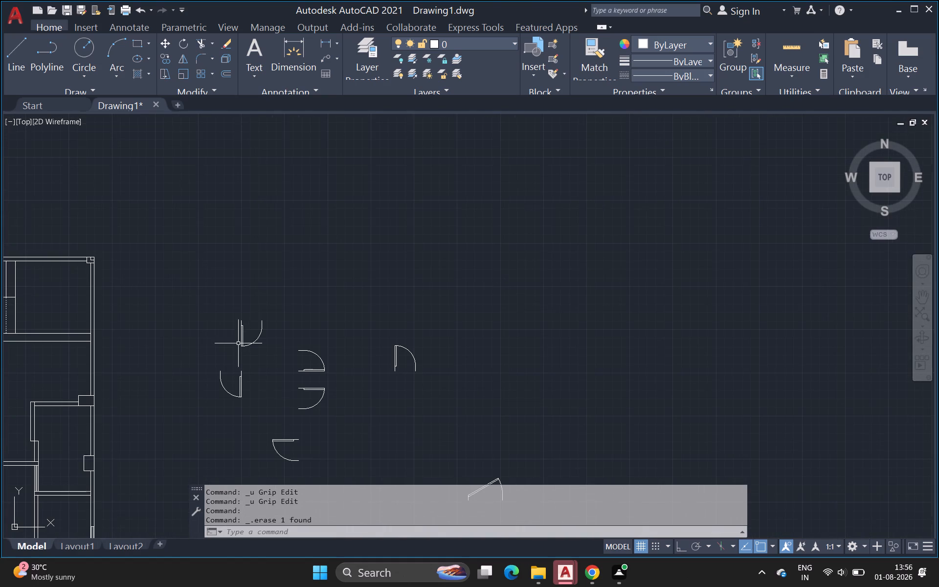
pyautogui.moveTo(232, 310); pyautogui.dragTo(258, 339)
pyautogui.click(284, 357)
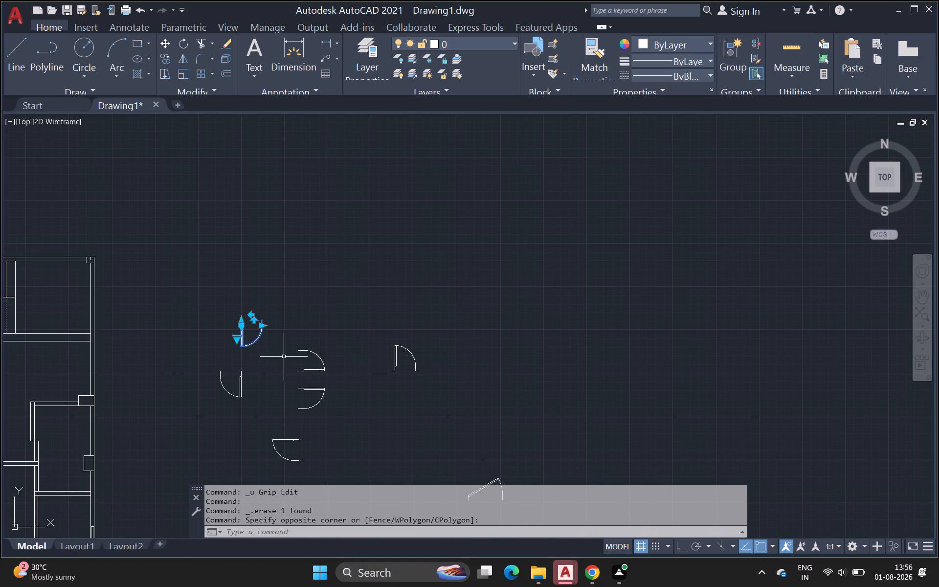
pyautogui.write('co')
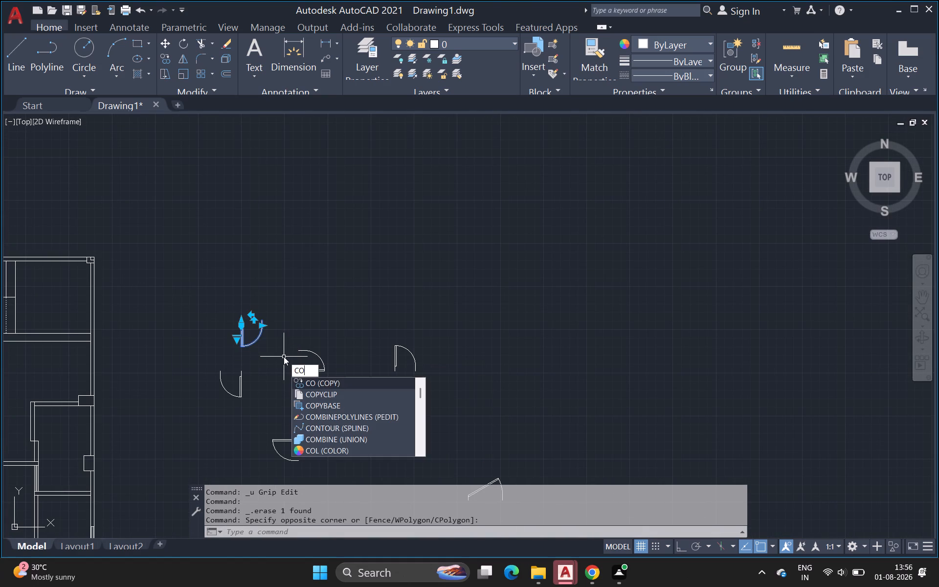
pyautogui.press('Return')
pyautogui.scroll(3, 256, 361)
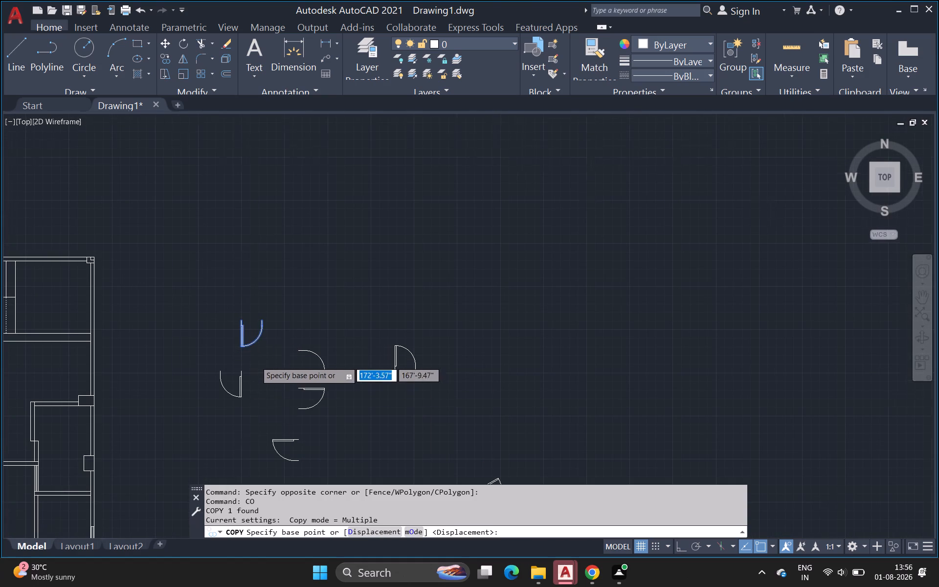
pyautogui.click(196, 196)
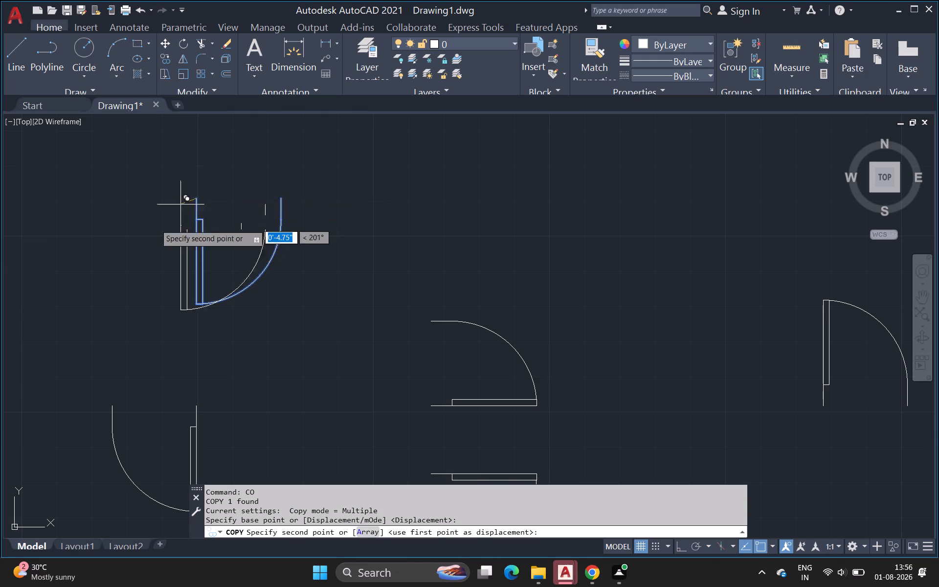
pyautogui.scroll(-2, 110, 260)
pyautogui.moveTo(110, 260); pyautogui.dragTo(402, 177, button='middle')
pyautogui.scroll(-4, 194, 353)
pyautogui.moveTo(178, 365); pyautogui.dragTo(339, 248, button='middle')
pyautogui.scroll(1, 339, 248)
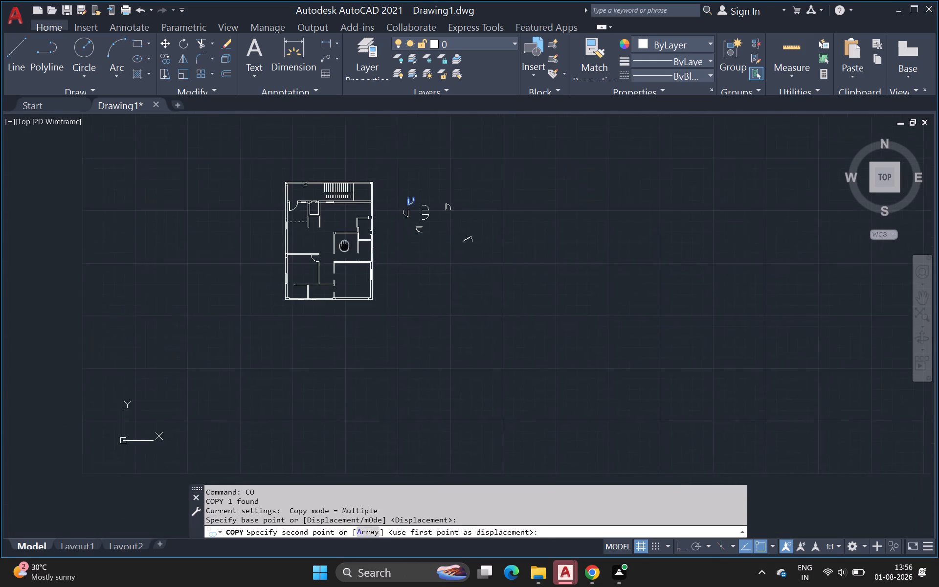
pyautogui.scroll(5, 255, 299)
pyautogui.scroll(-2, 162, 354)
pyautogui.moveTo(162, 354); pyautogui.dragTo(368, 189, button='middle')
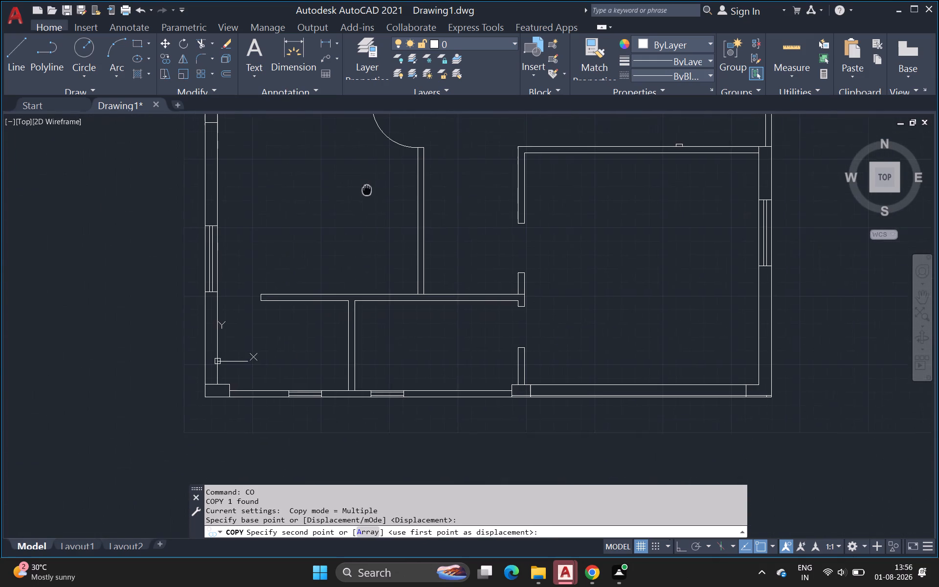
pyautogui.moveTo(368, 189); pyautogui.dragTo(364, 191, button='middle')
pyautogui.scroll(3, 242, 286)
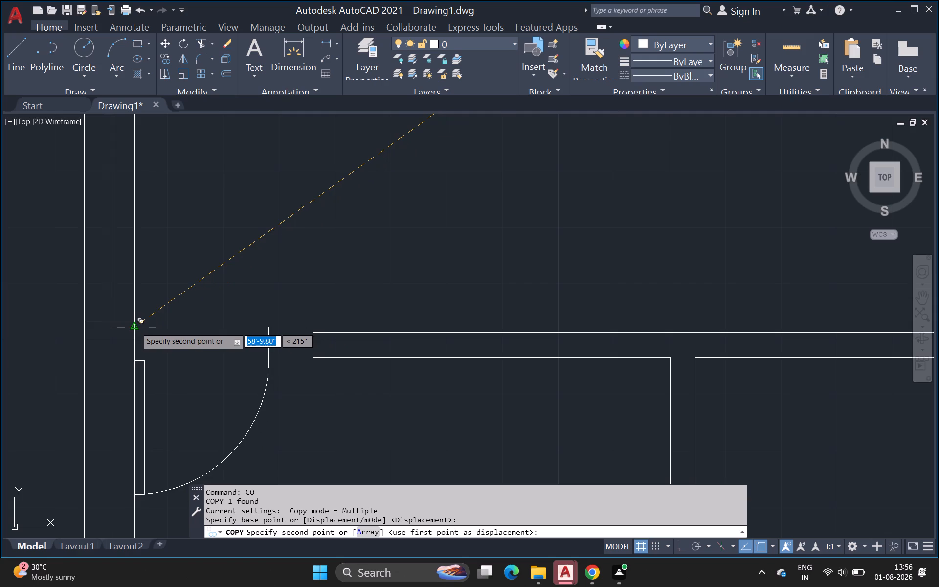
pyautogui.scroll(2, 135, 325)
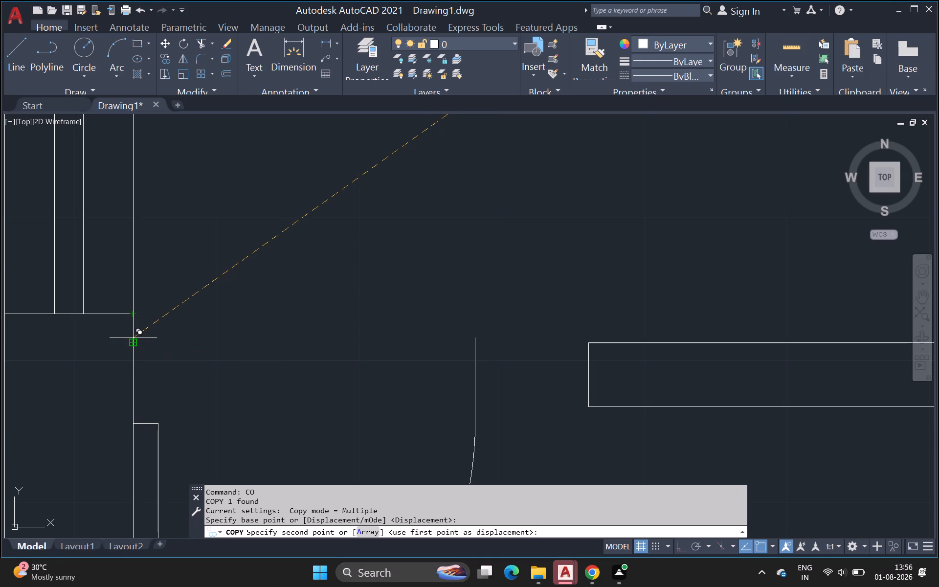
pyautogui.click(133, 338)
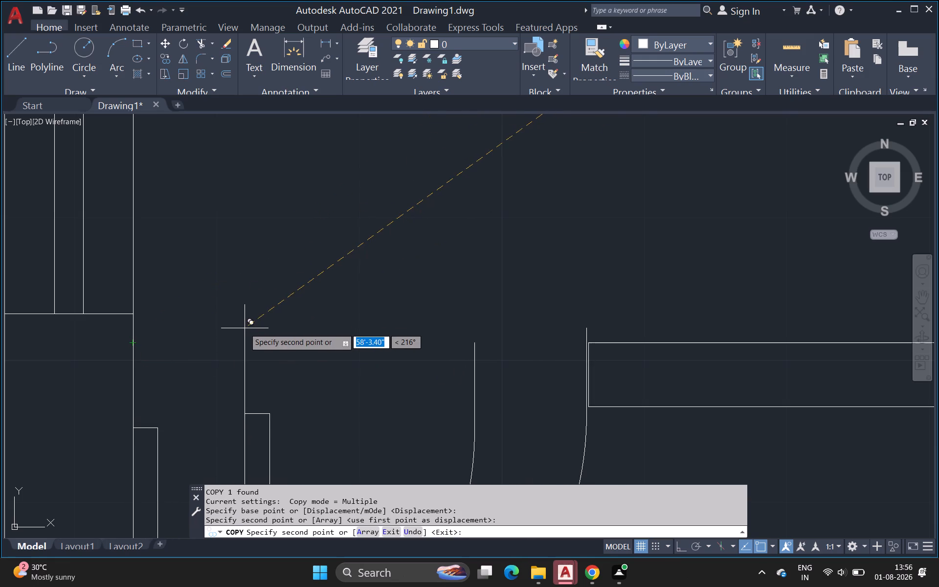
pyautogui.press('Escape')
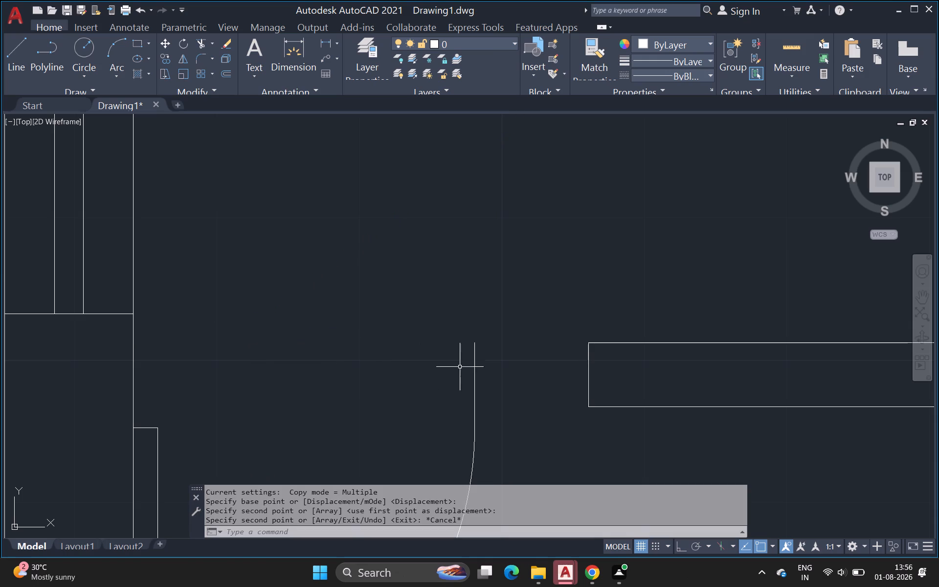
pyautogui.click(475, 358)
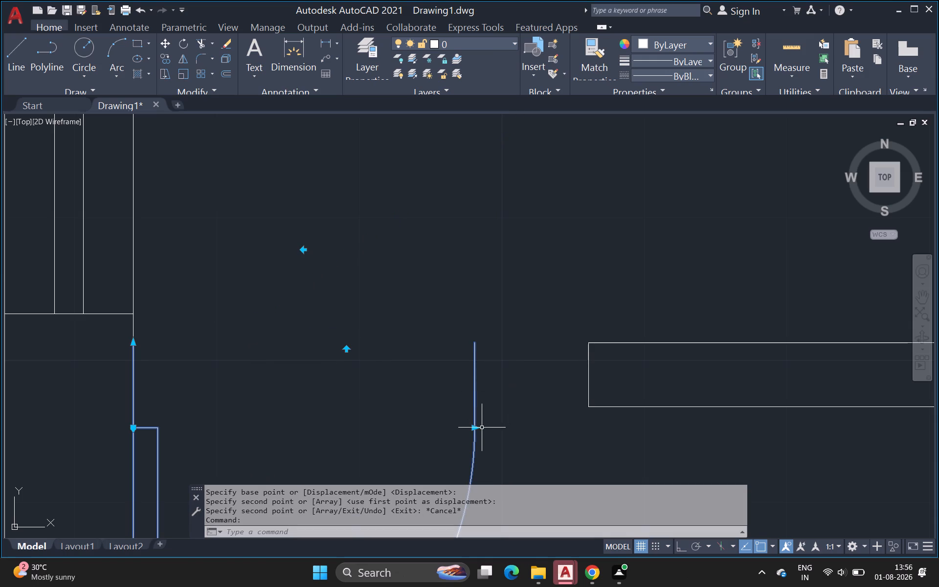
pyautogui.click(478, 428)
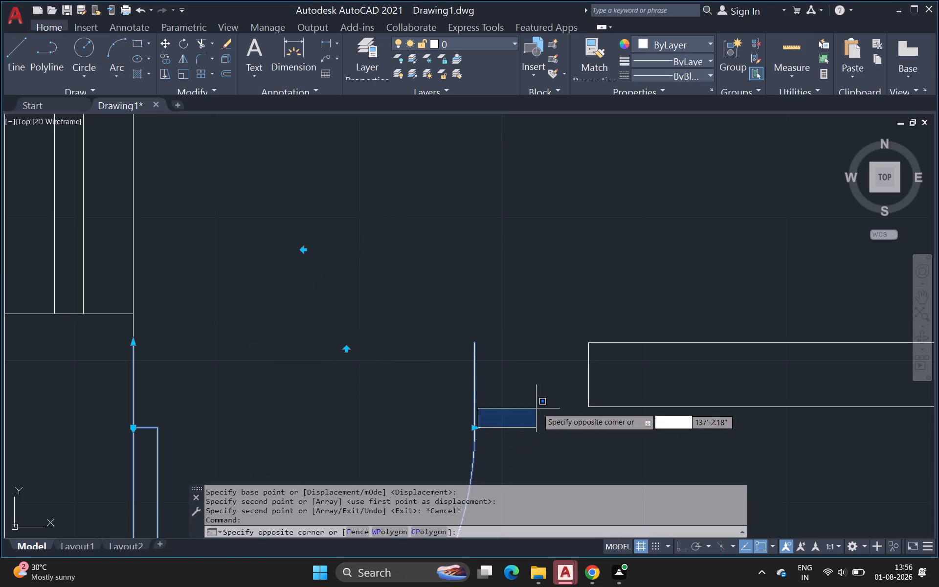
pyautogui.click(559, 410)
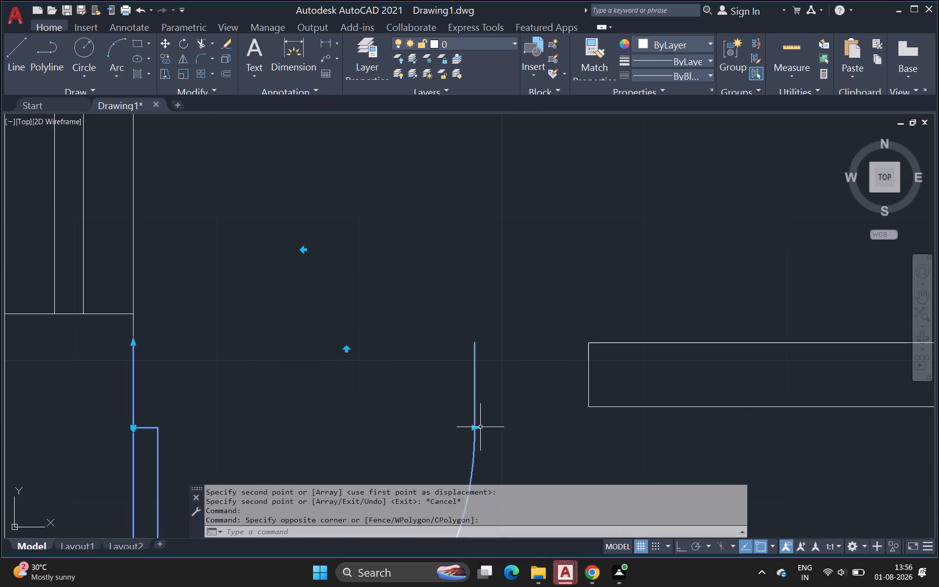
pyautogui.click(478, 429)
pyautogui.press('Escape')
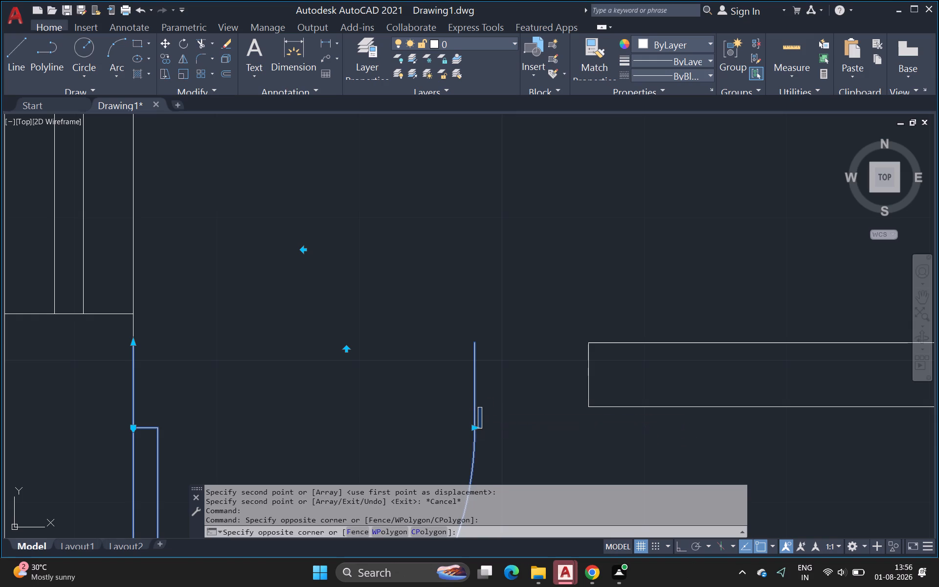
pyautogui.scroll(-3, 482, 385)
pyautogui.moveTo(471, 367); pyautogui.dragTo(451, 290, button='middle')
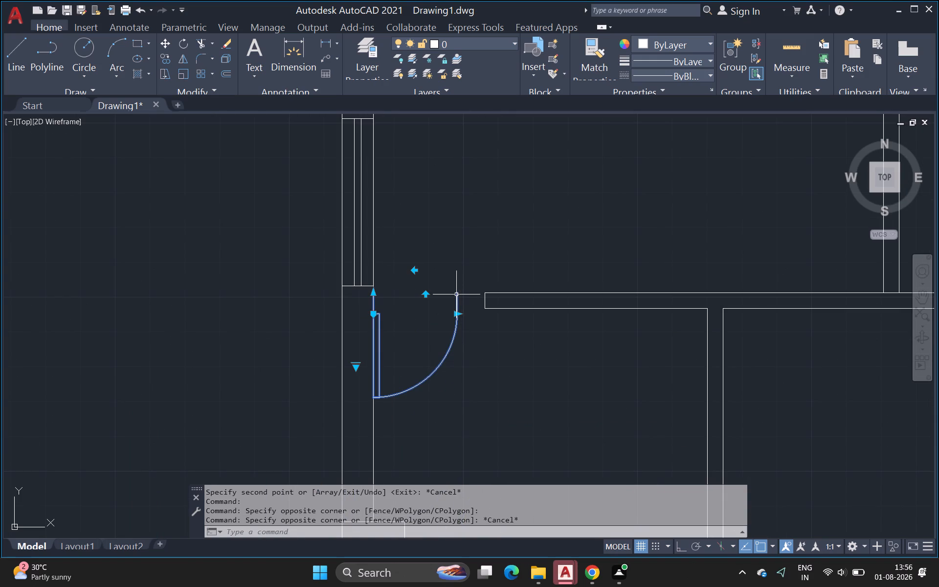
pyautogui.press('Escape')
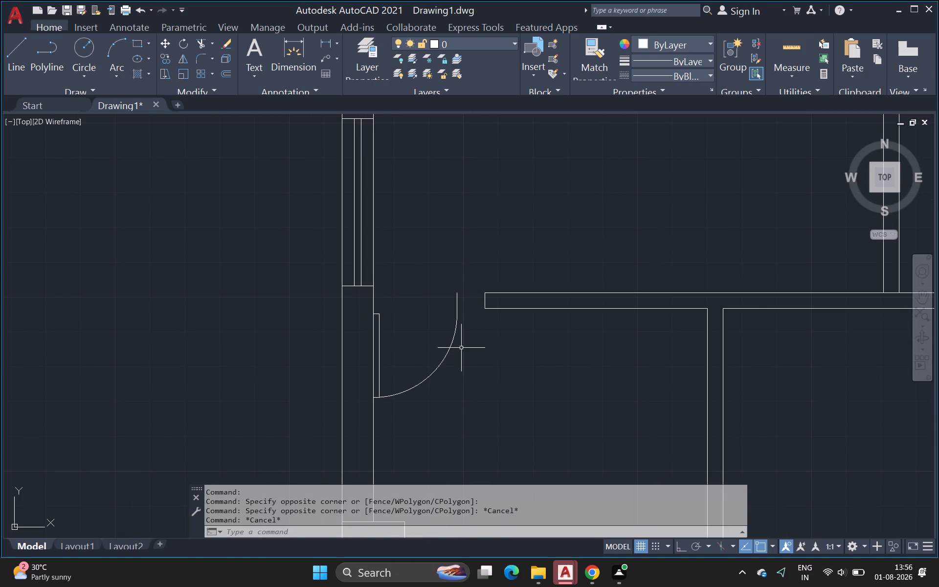
# Stretch the southwest opening's door block to a 2'-8" width so its swing end meets the horizontal wall's west end.
pyautogui.click(451, 337)
pyautogui.click(454, 338)
pyautogui.click(454, 338)
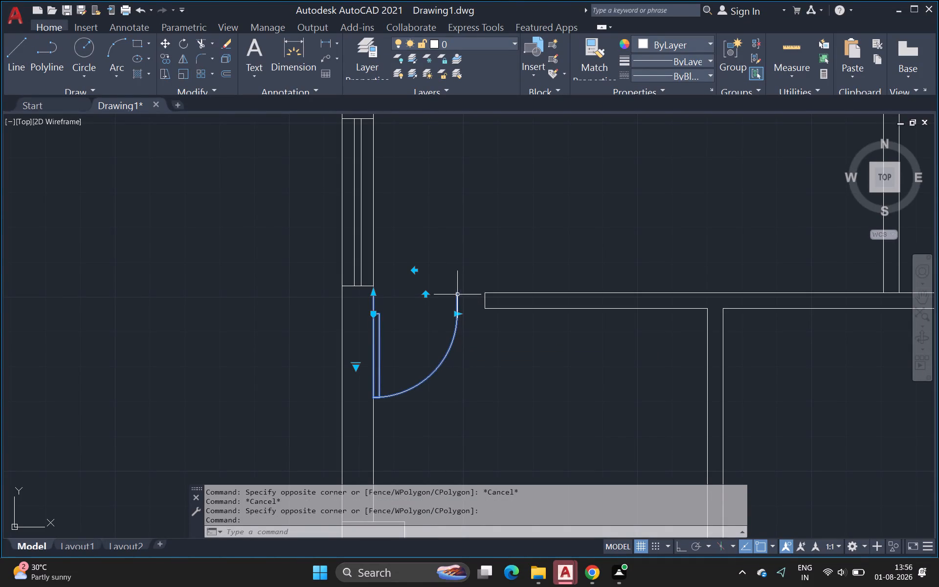
pyautogui.moveTo(457, 313); pyautogui.dragTo(481, 310)
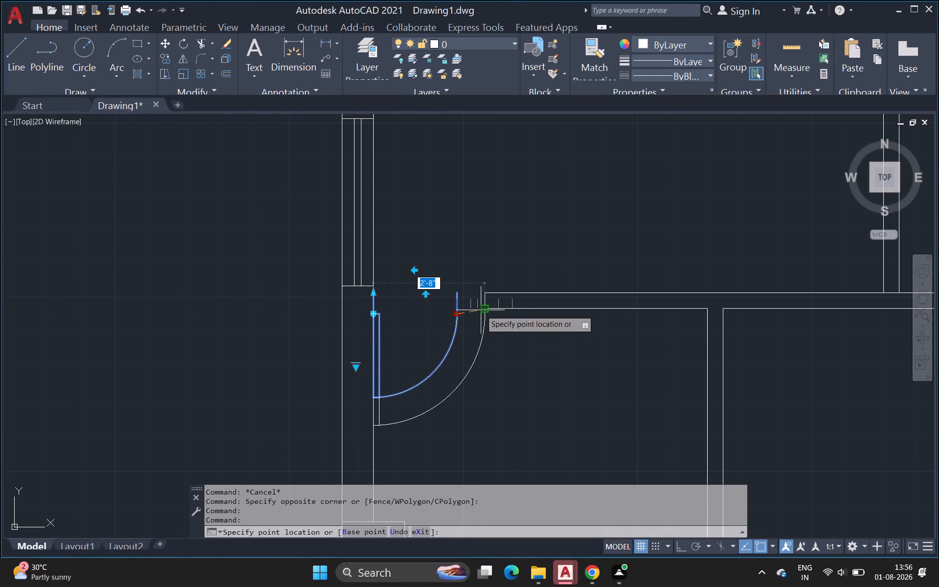
pyautogui.moveTo(481, 310); pyautogui.dragTo(483, 309)
pyautogui.click(483, 309)
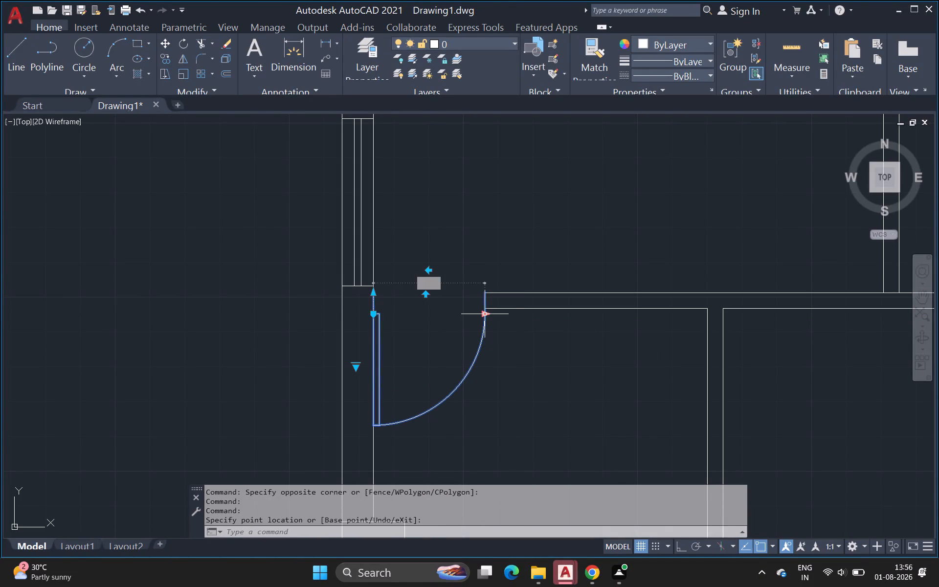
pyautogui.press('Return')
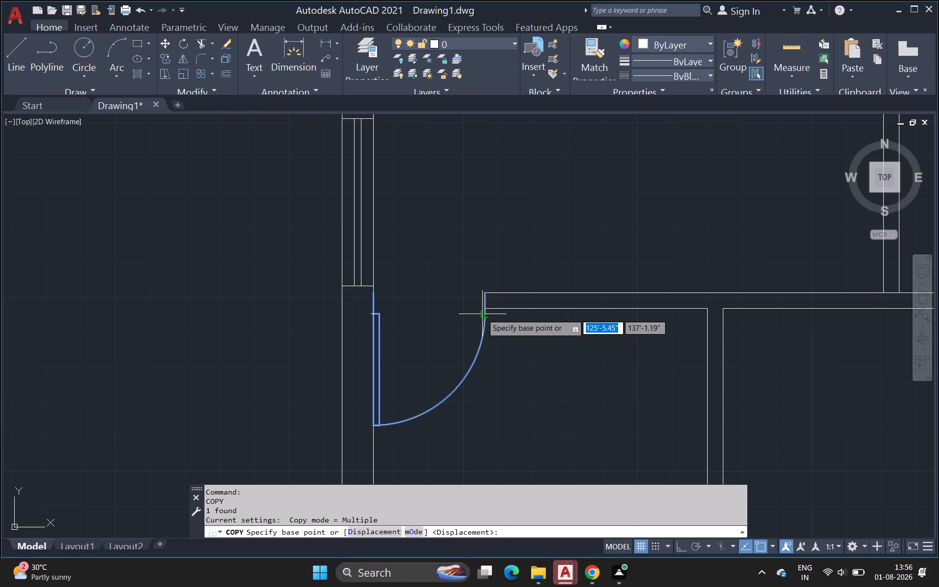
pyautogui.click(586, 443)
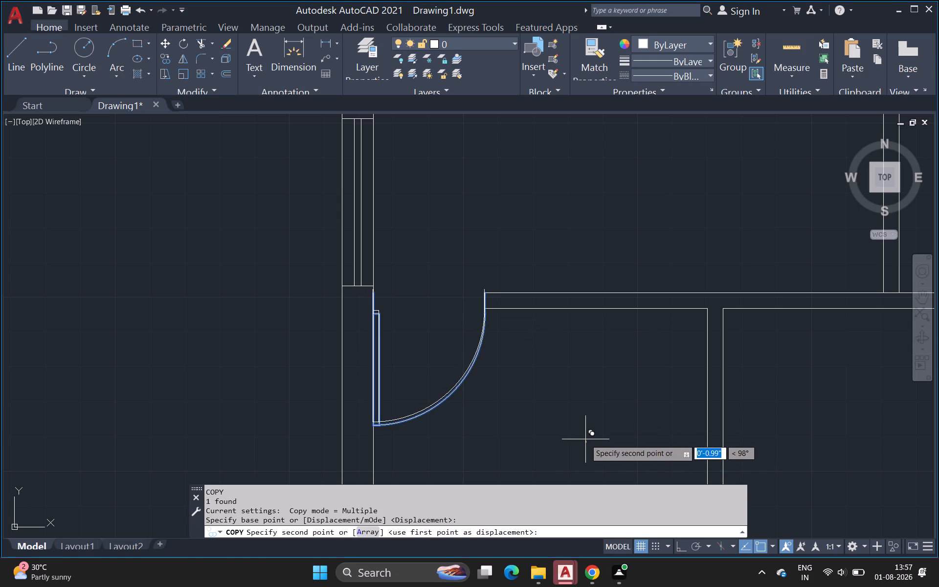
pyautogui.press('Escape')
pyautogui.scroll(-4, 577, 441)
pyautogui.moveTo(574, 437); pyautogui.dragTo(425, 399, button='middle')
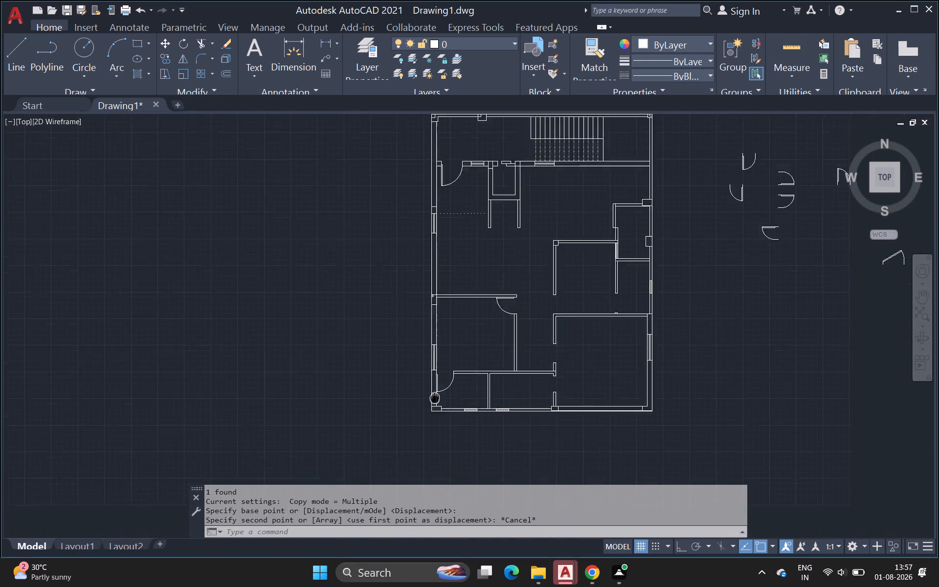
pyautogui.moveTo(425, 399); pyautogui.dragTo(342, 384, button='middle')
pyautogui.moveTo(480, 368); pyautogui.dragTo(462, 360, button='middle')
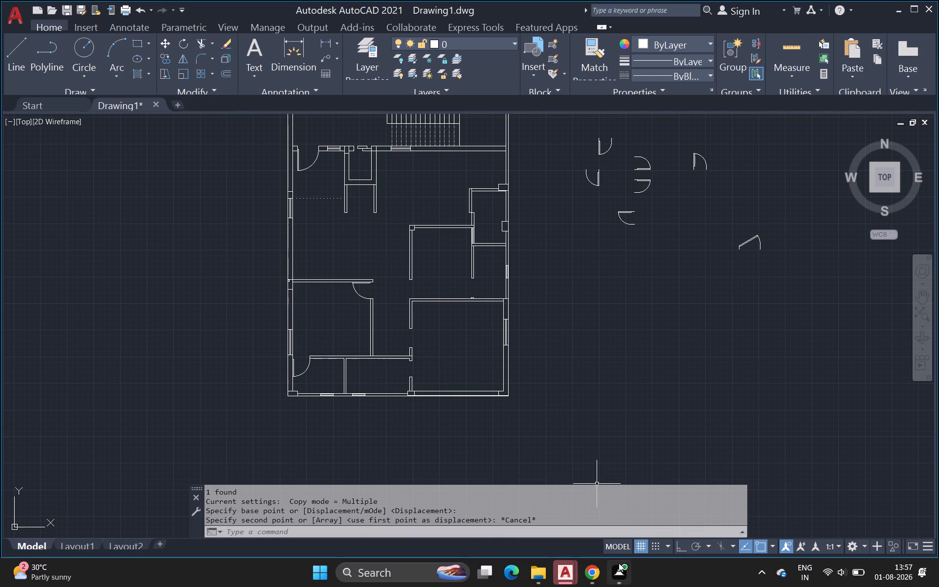